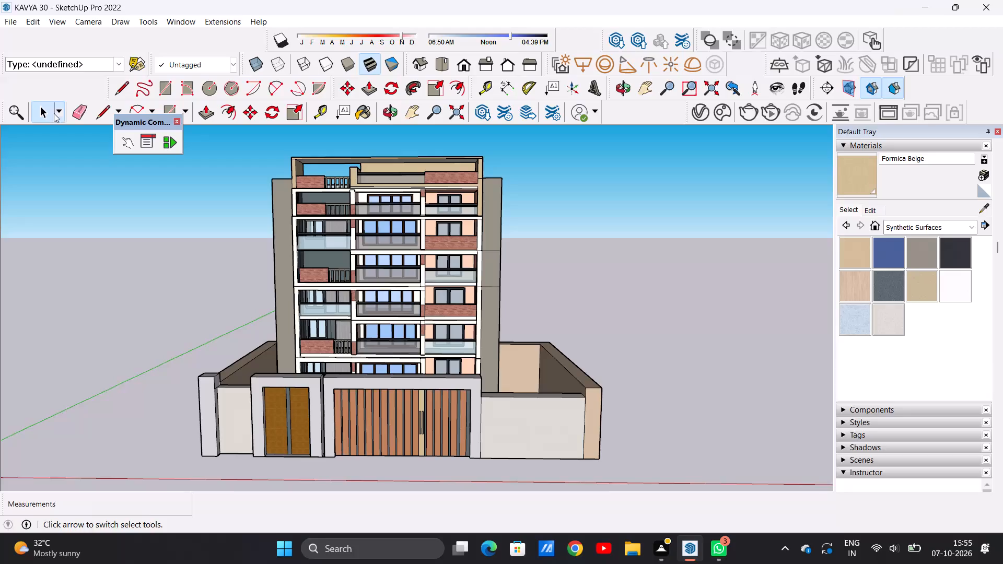
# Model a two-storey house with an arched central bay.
# Start a new blank model.
pyautogui.click(9, 18)
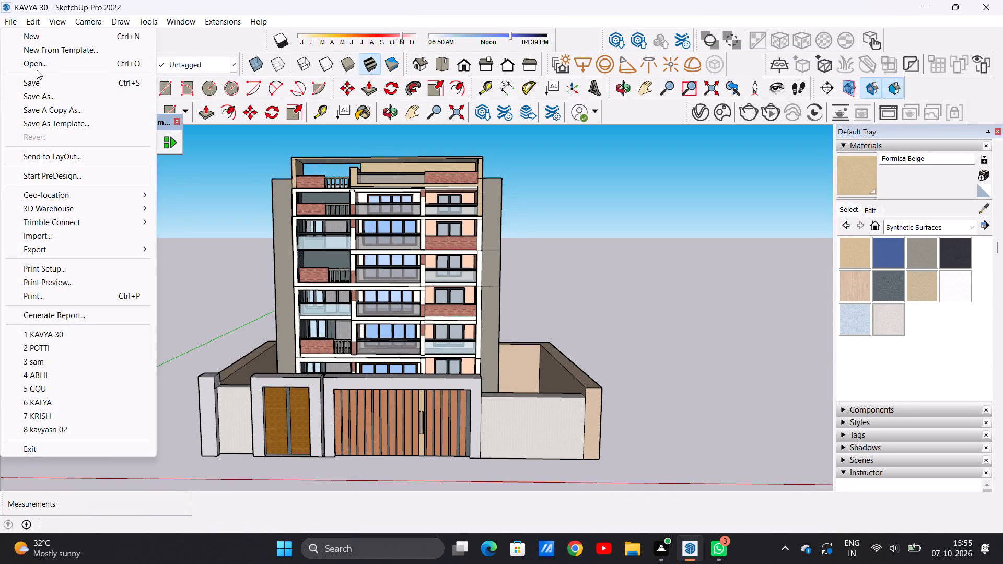
pyautogui.click(42, 30)
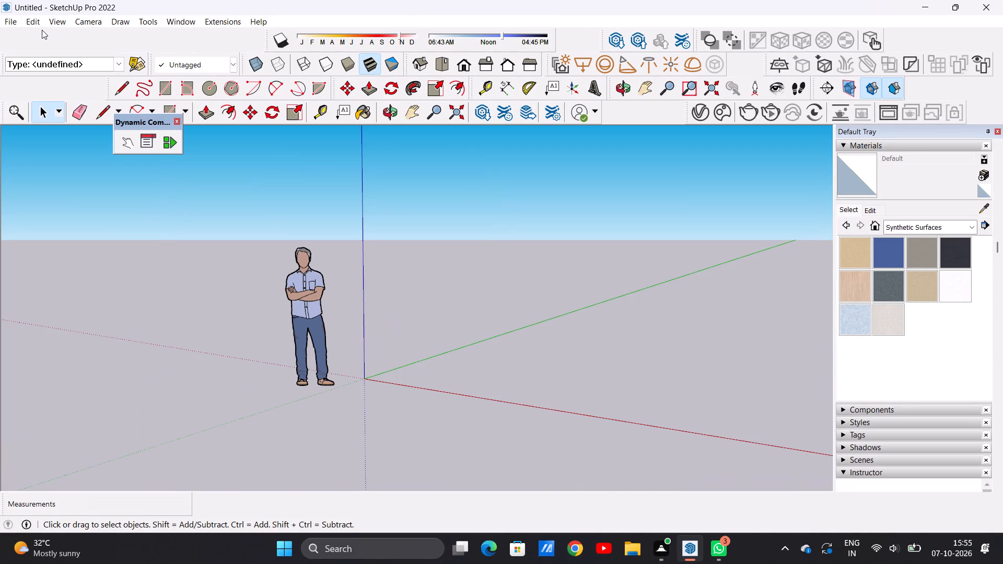
# In top view, draw a rectangle about 13' 4" by 6' 8" on the ground just off the origin.
pyautogui.click(441, 64)
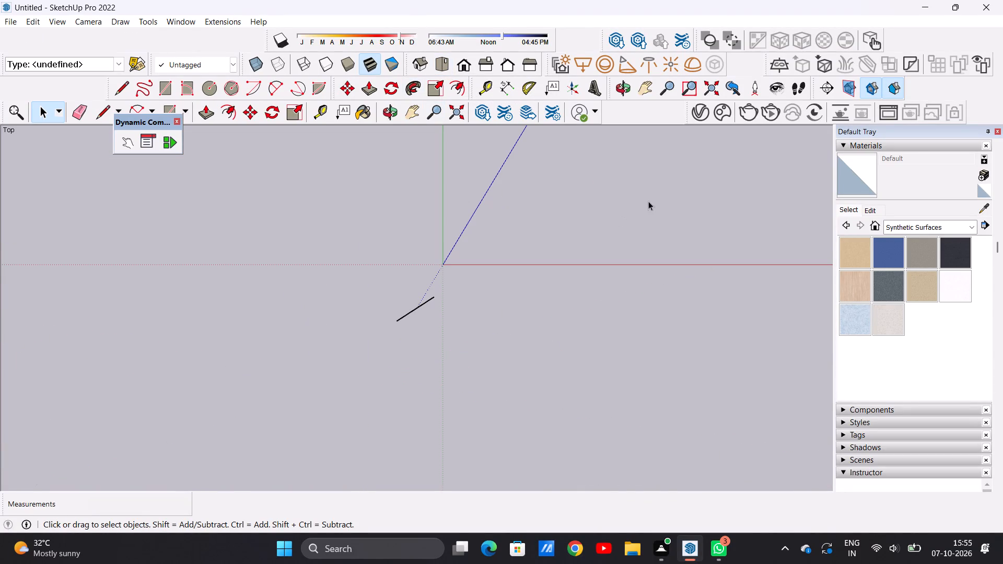
pyautogui.scroll(14, 711, 187)
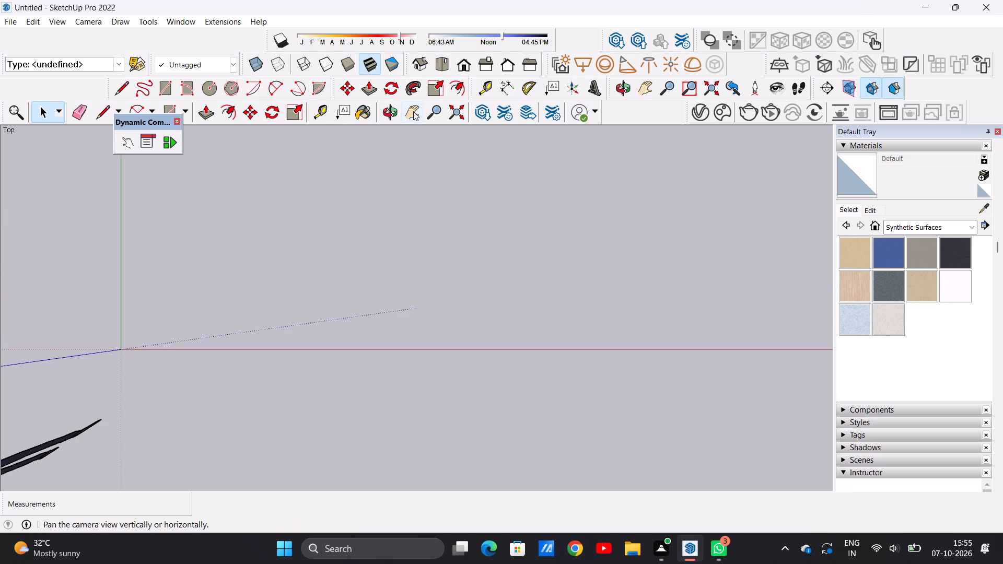
pyautogui.click(413, 111)
pyautogui.moveTo(121, 351); pyautogui.dragTo(121, 351)
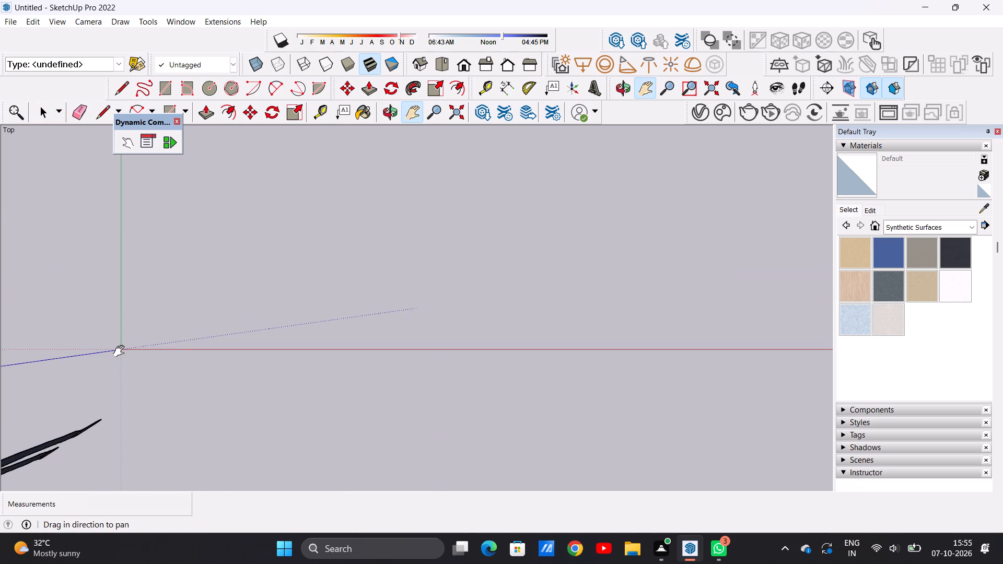
pyautogui.moveTo(121, 351); pyautogui.dragTo(27, 476)
pyautogui.moveTo(78, 418); pyautogui.dragTo(52, 466)
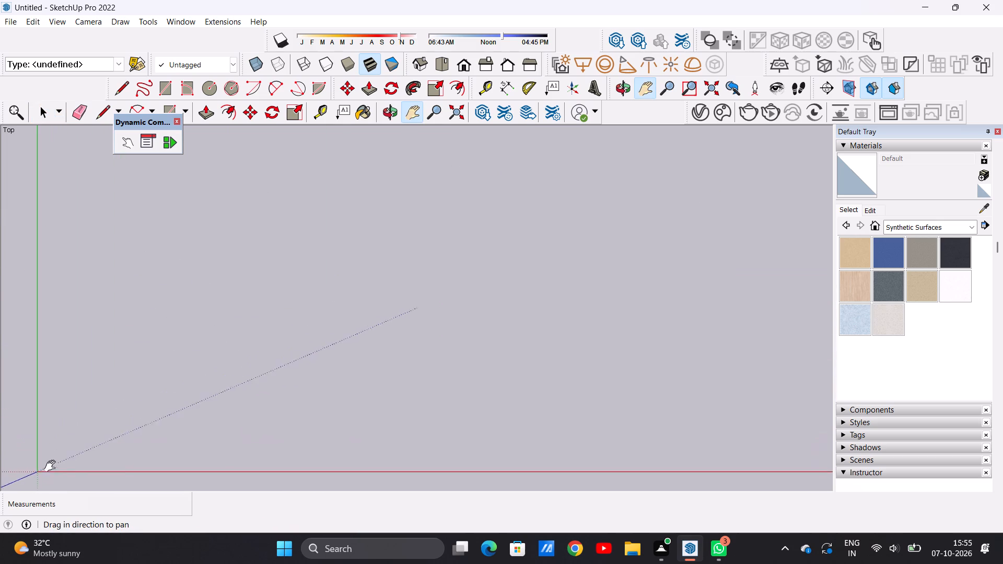
pyautogui.moveTo(52, 466); pyautogui.dragTo(48, 475)
pyautogui.press('space')
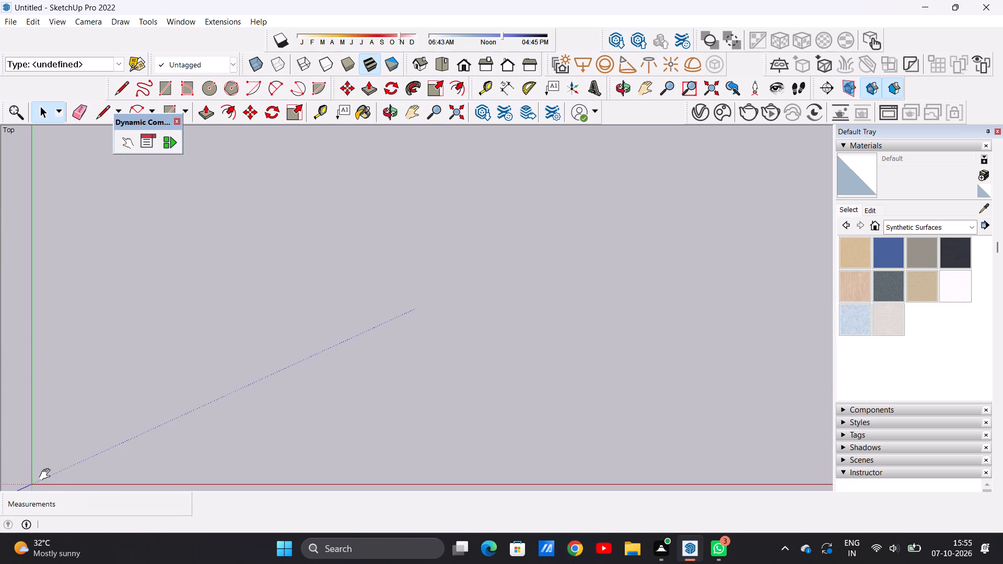
pyautogui.press('space')
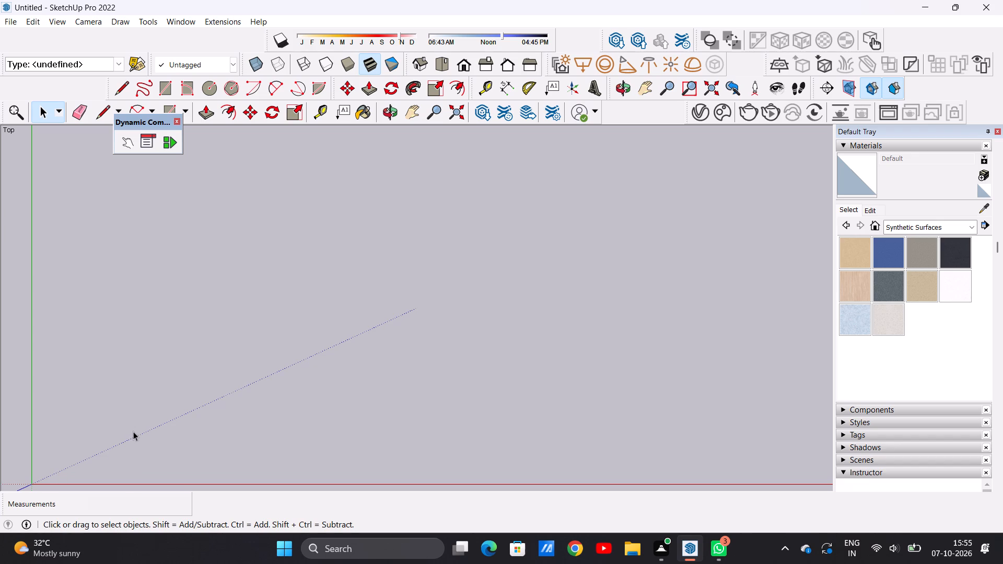
pyautogui.press('r')
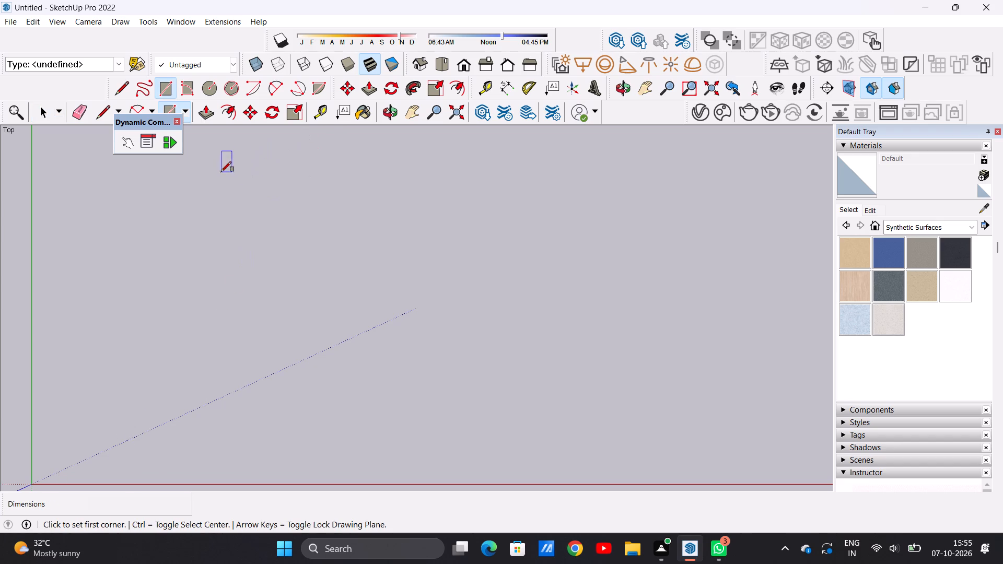
pyautogui.click(185, 161)
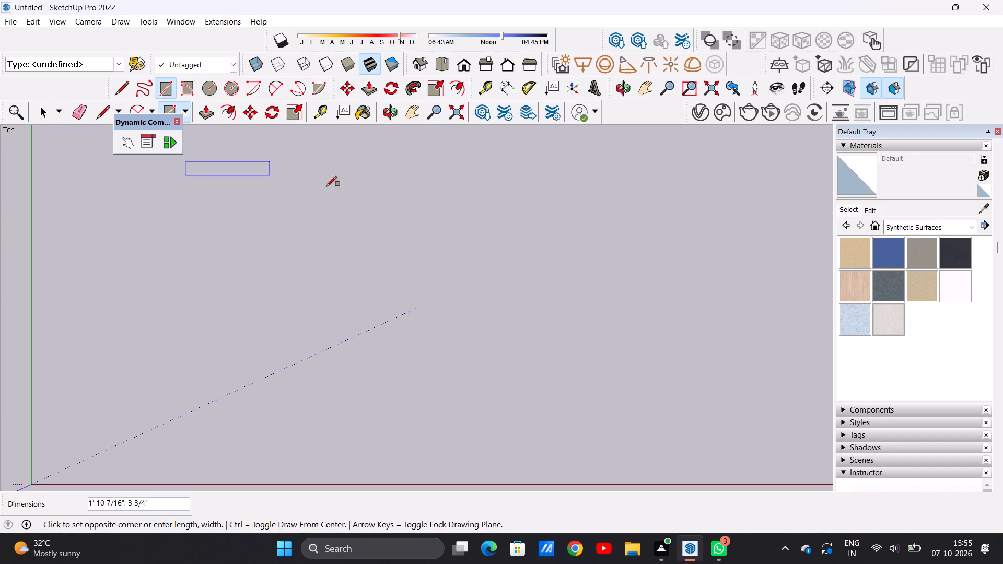
pyautogui.click(786, 463)
pyautogui.press('space')
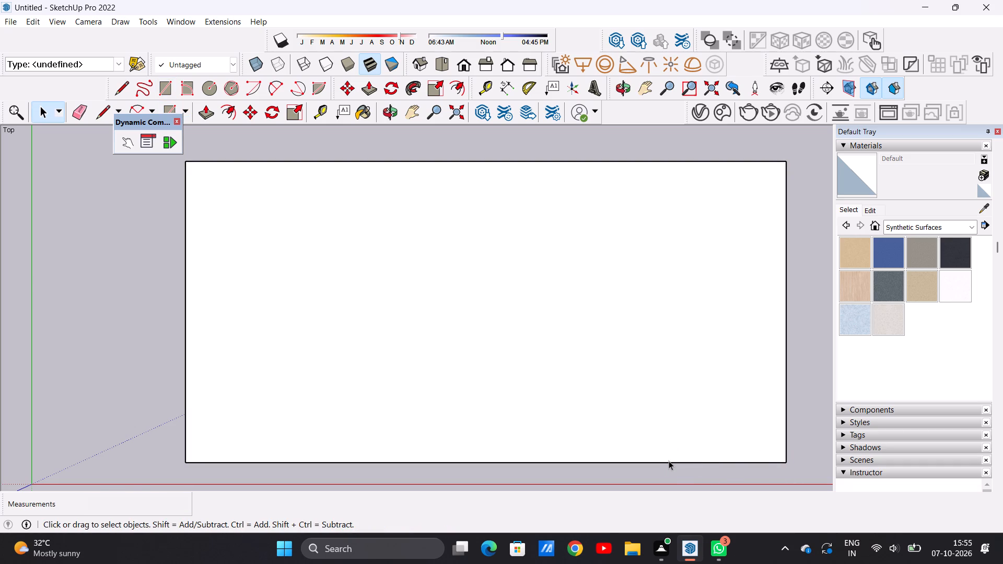
# Move the whole rectangle diagonally about 15' 3" farther away from the origin.
pyautogui.scroll(-11, 355, 372)
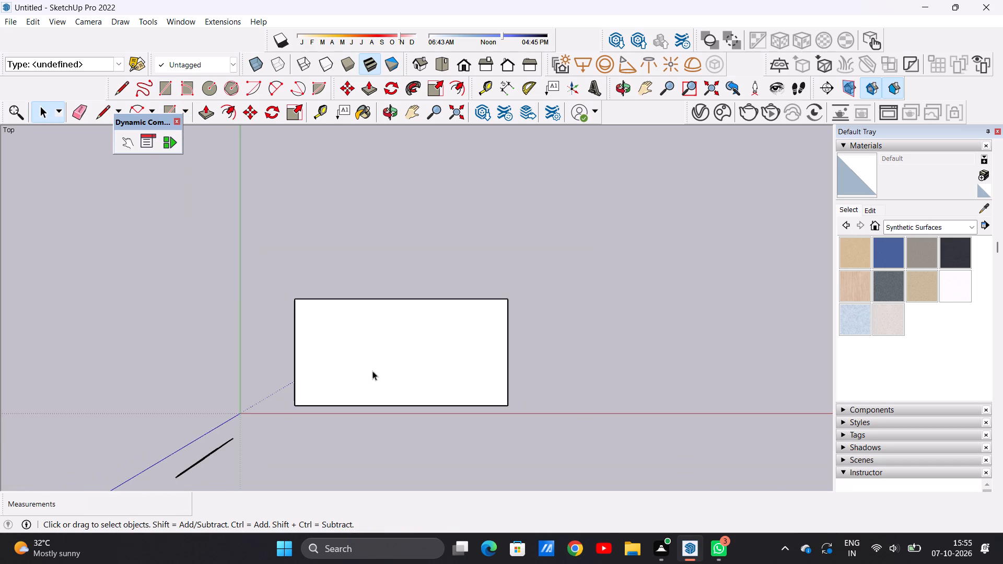
pyautogui.scroll(-6, 473, 328)
pyautogui.scroll(8, 566, 243)
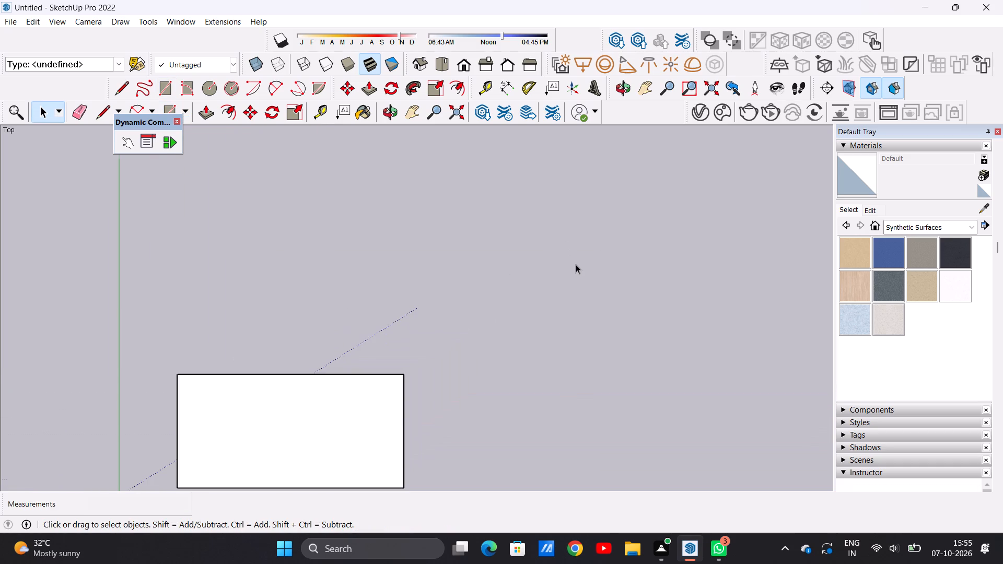
pyautogui.tripleClick(359, 419)
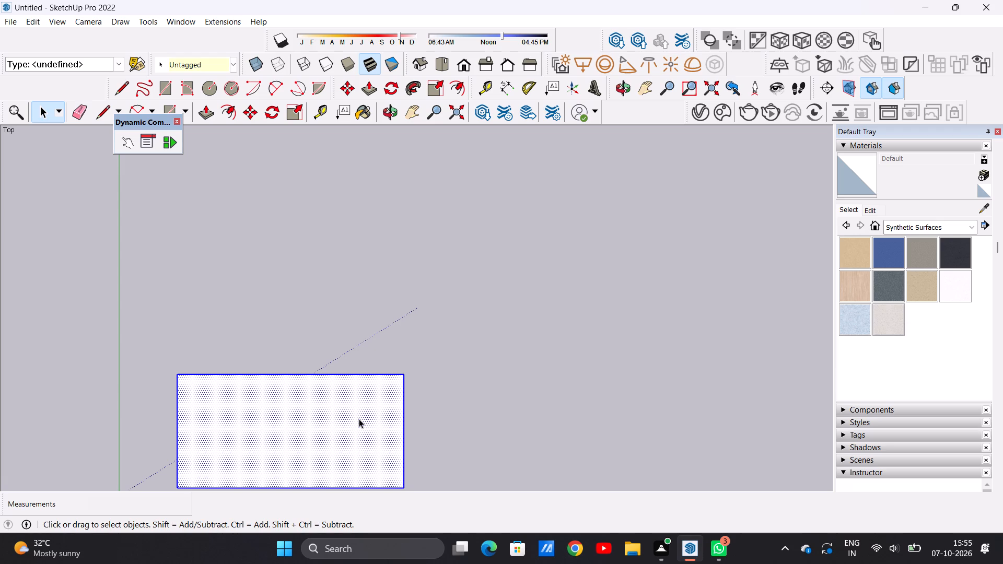
pyautogui.press('m')
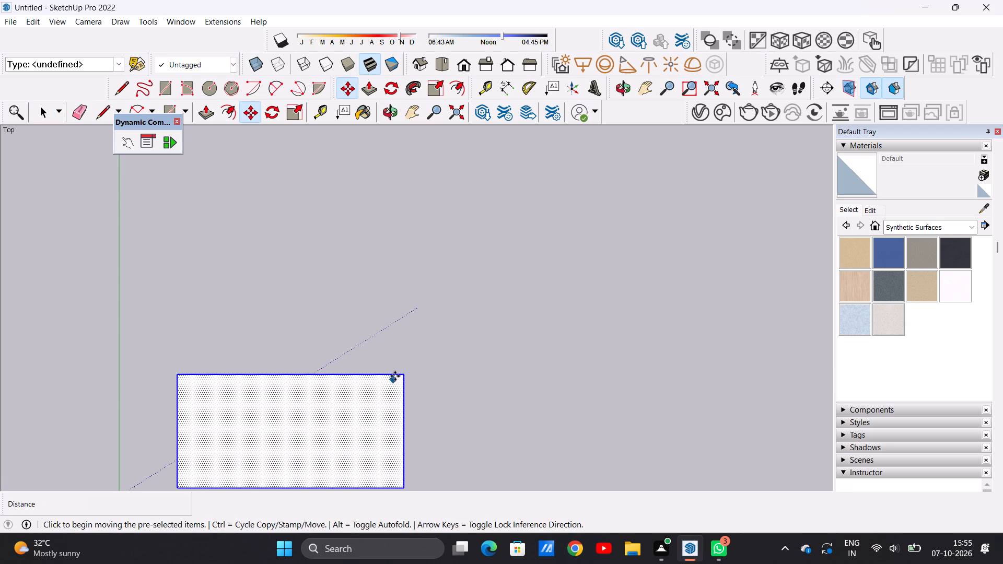
pyautogui.click(403, 377)
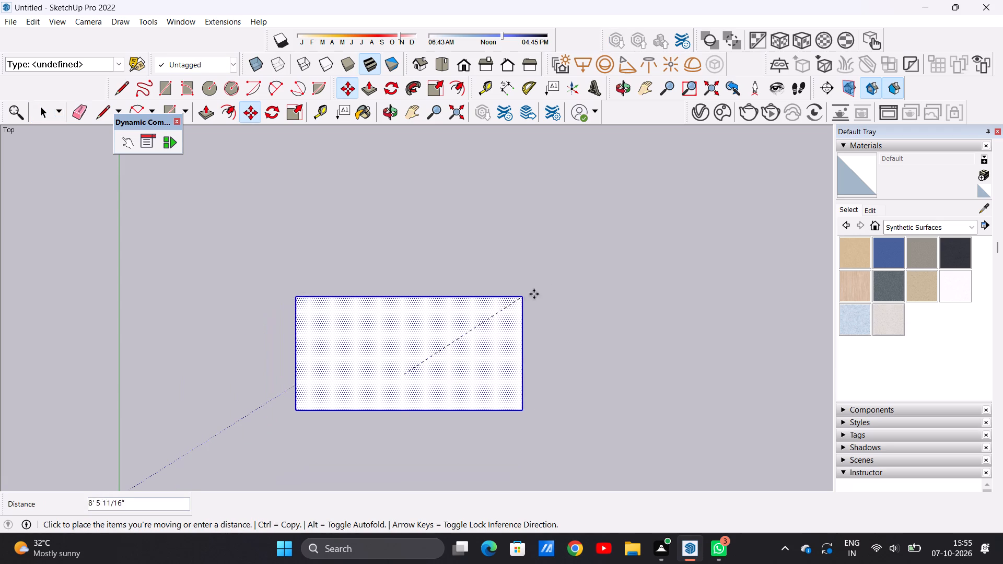
pyautogui.click(633, 253)
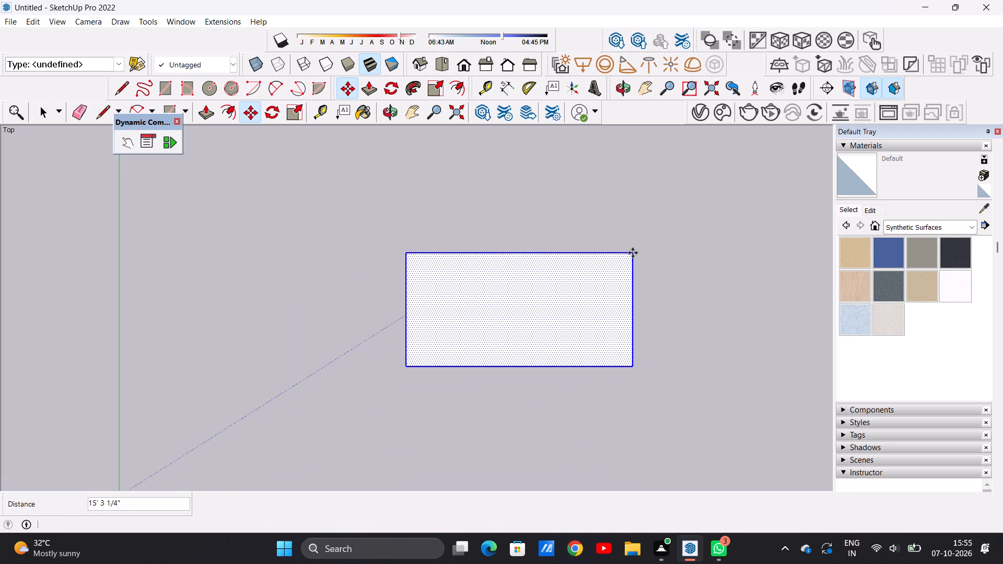
pyautogui.click(633, 253)
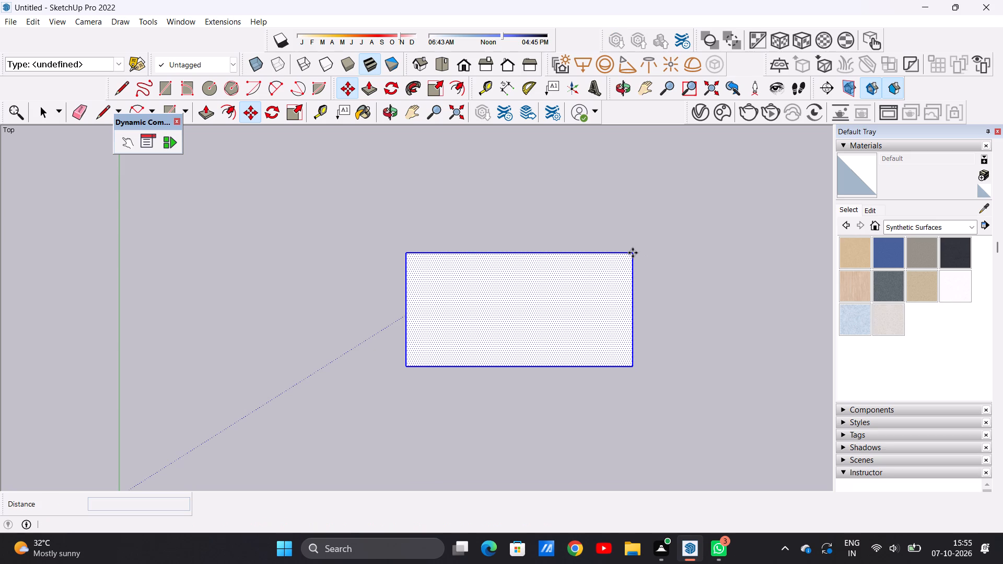
pyautogui.press('space')
pyautogui.click(584, 405)
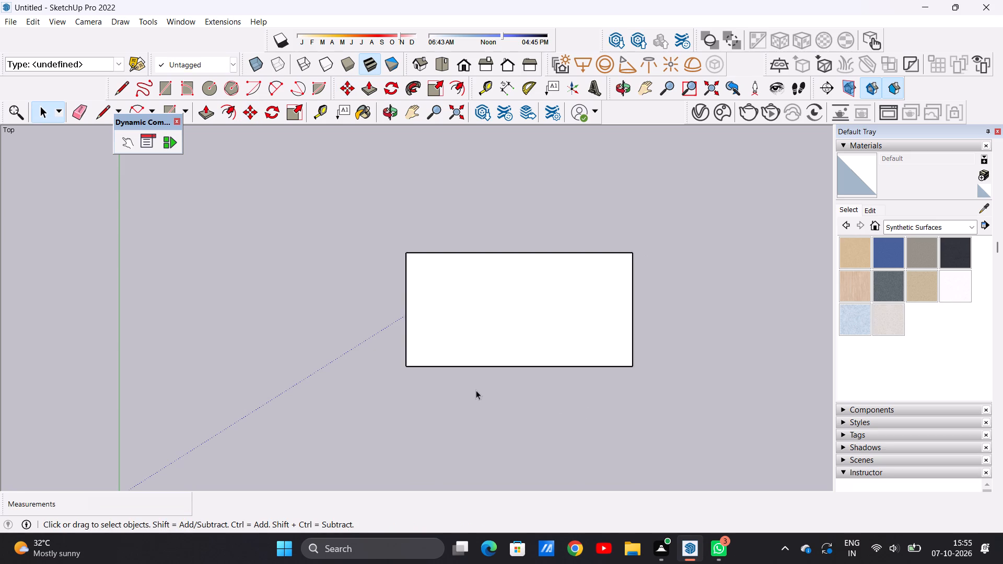
# Draw an adjoining square about 6' 8" by 6' 8" along the rectangle's short edge farthest from the green axis.
pyautogui.scroll(-6, 468, 391)
pyautogui.scroll(5, 643, 286)
pyautogui.scroll(-3, 562, 304)
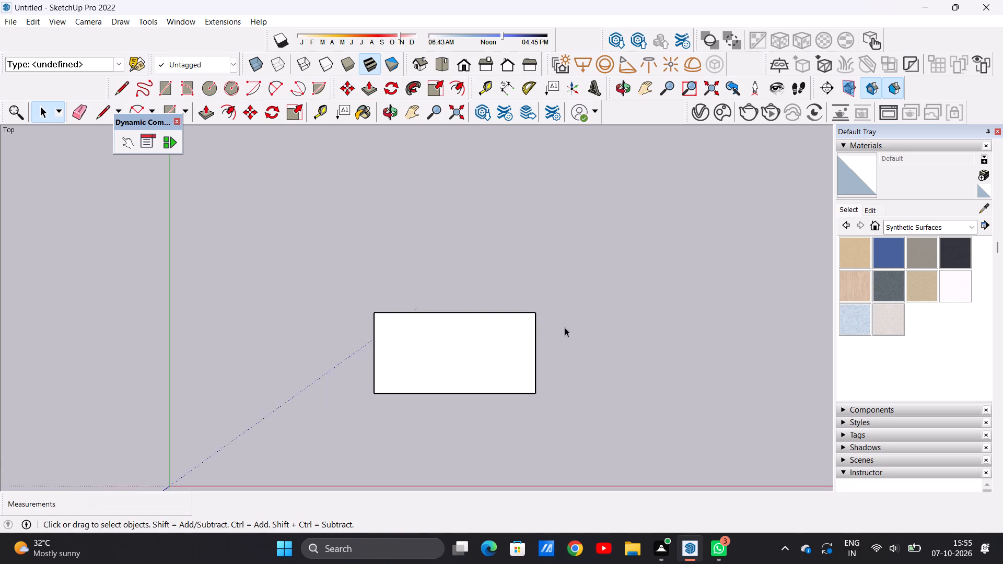
pyautogui.scroll(4, 567, 372)
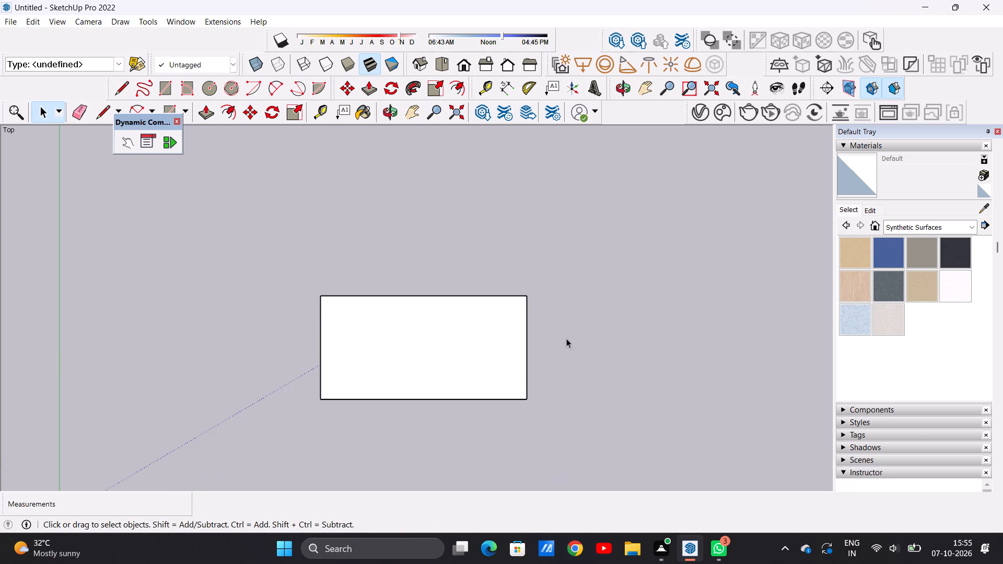
pyautogui.scroll(5, 516, 409)
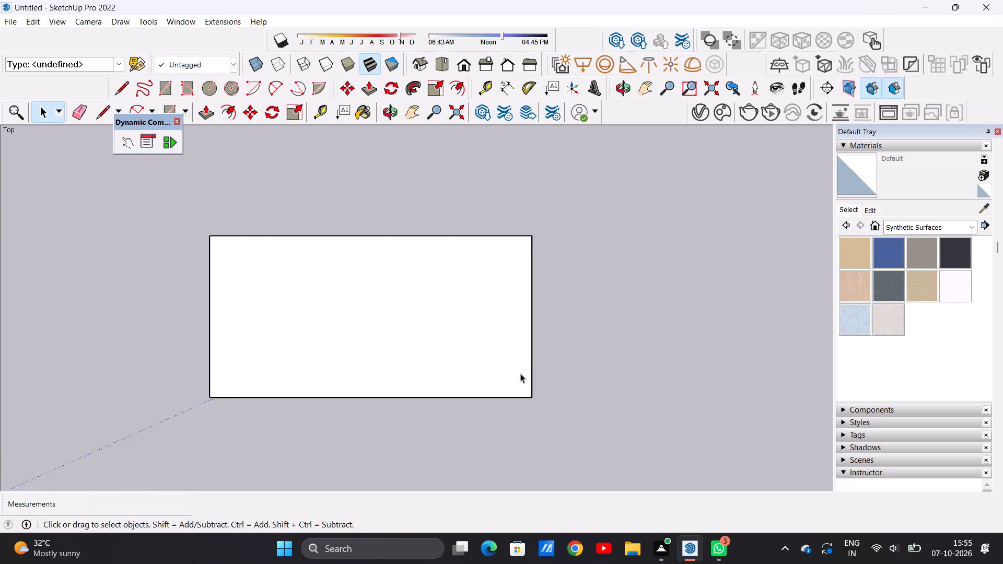
pyautogui.scroll(-3, 518, 367)
pyautogui.scroll(3, 596, 375)
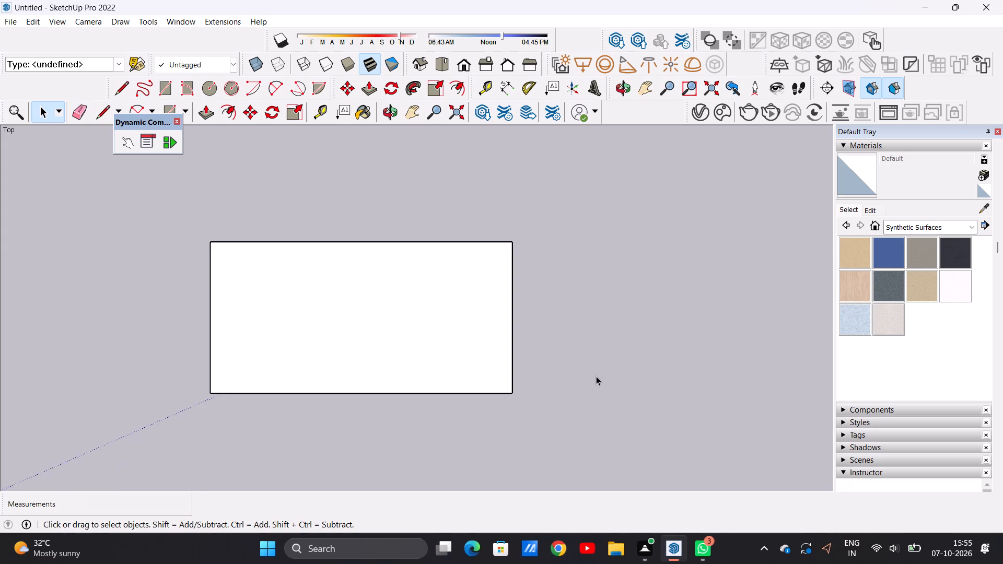
pyautogui.press('r')
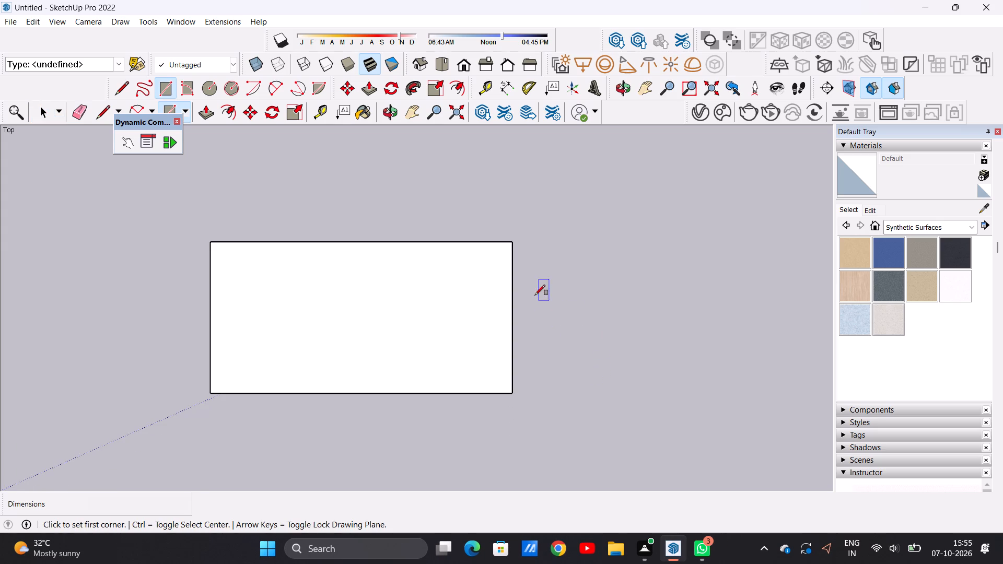
pyautogui.click(514, 242)
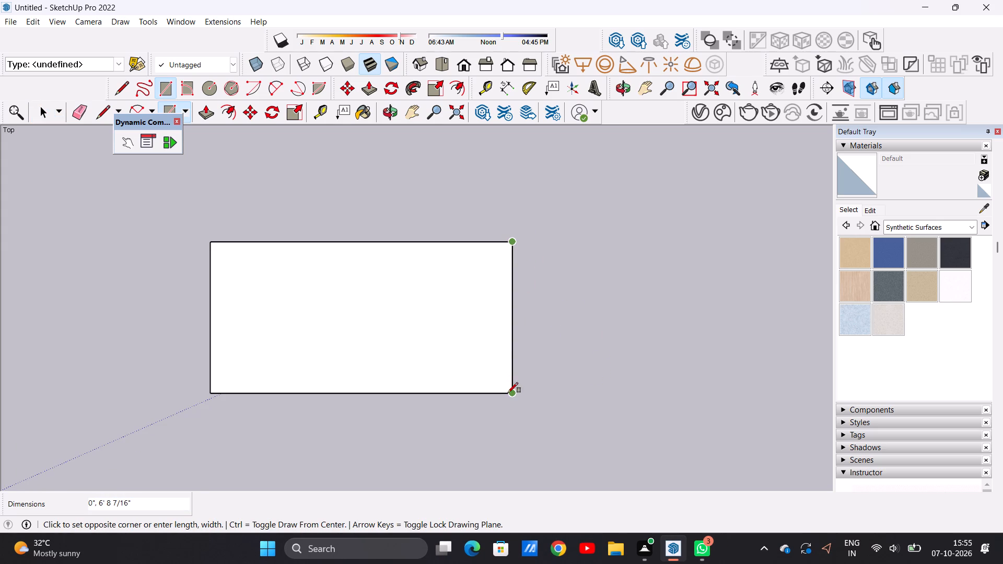
pyautogui.click(512, 396)
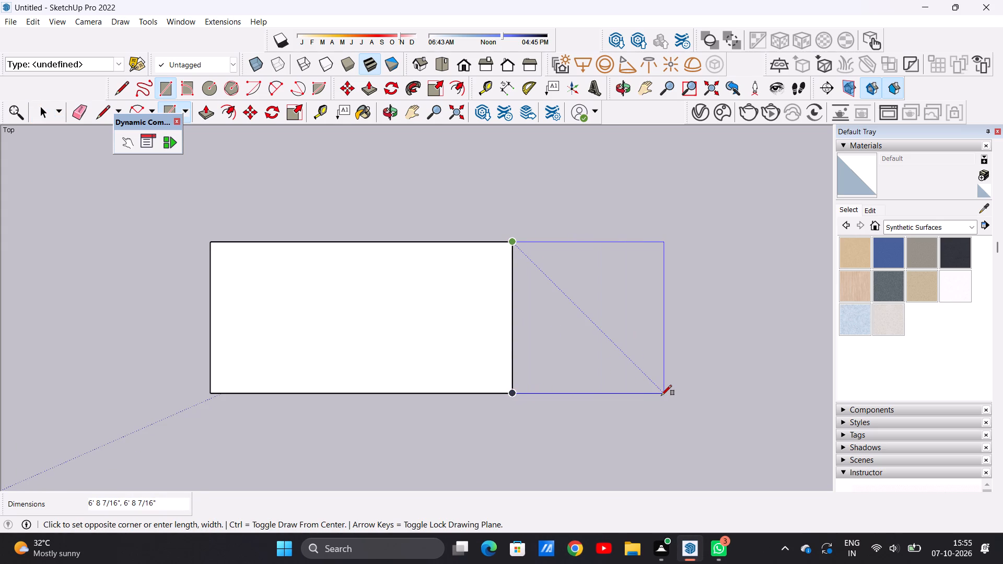
pyautogui.click(661, 395)
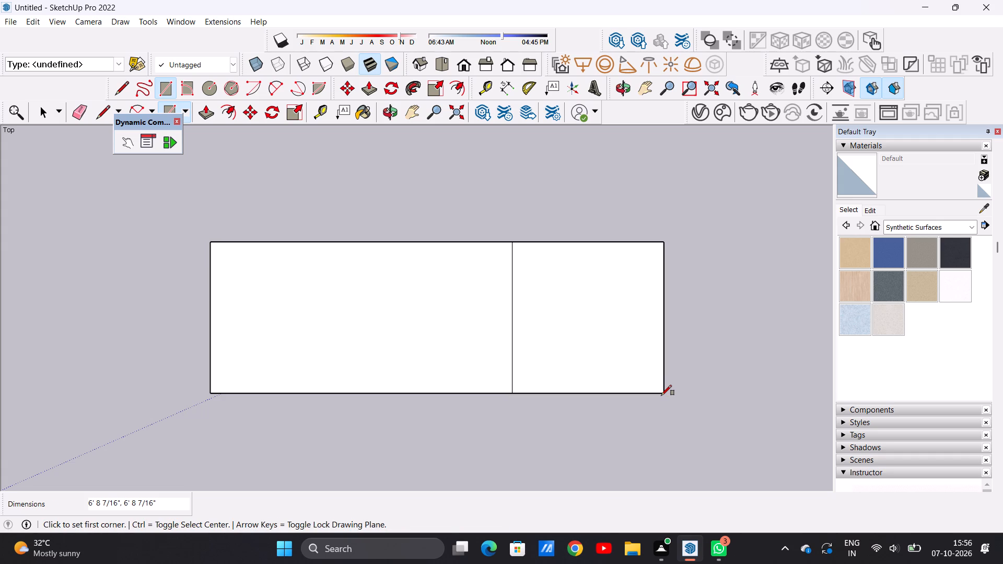
pyautogui.press('space')
# Erase the shared edge between the rectangle and the square to merge them into one face.
pyautogui.write('E')
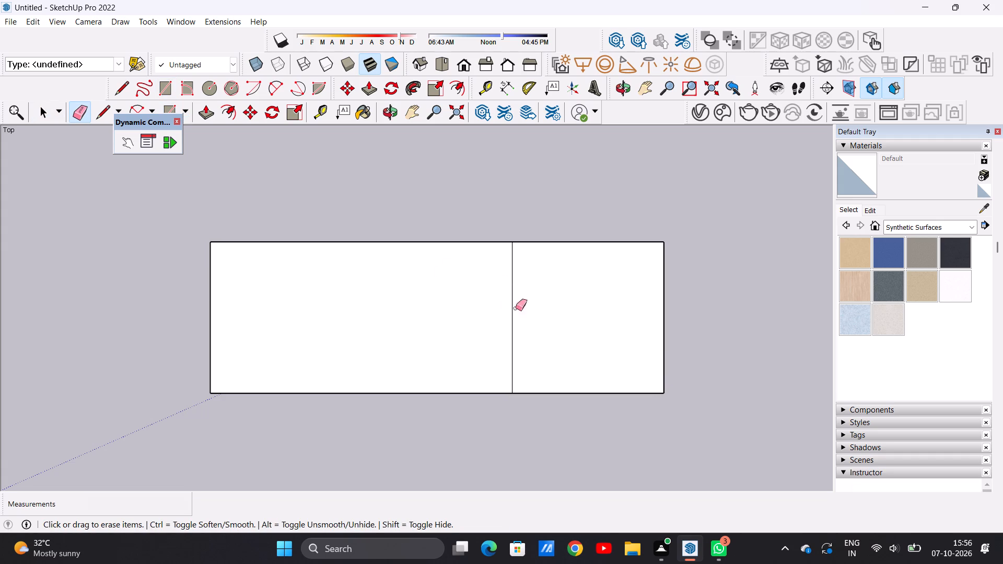
pyautogui.moveTo(518, 319); pyautogui.dragTo(504, 323)
# Draw an adjoining rectangle about 20' 1" by 6' along the merged face's long edge farthest from the red axis.
pyautogui.scroll(-6, 530, 366)
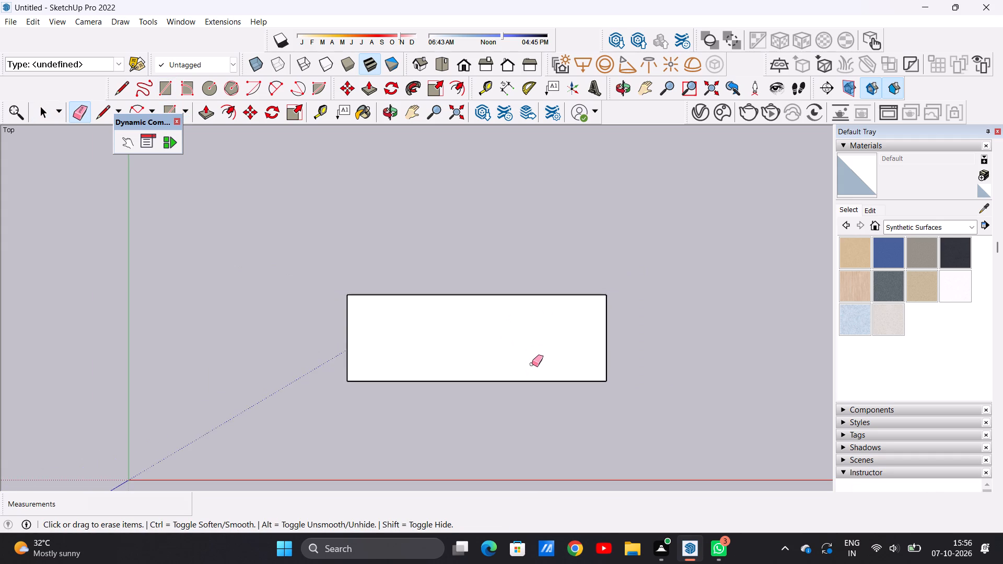
pyautogui.scroll(7, 527, 371)
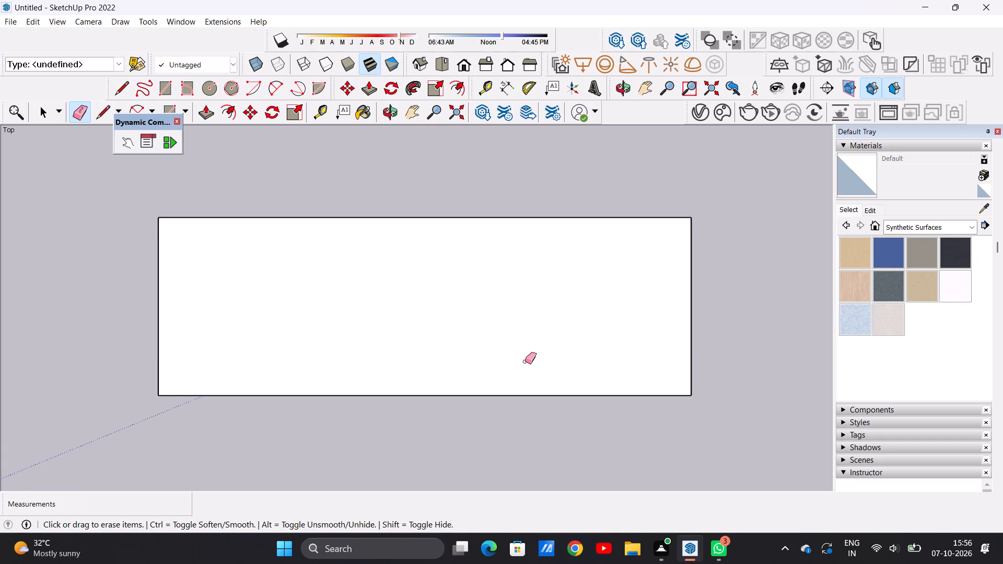
pyautogui.press('space')
pyautogui.write('R')
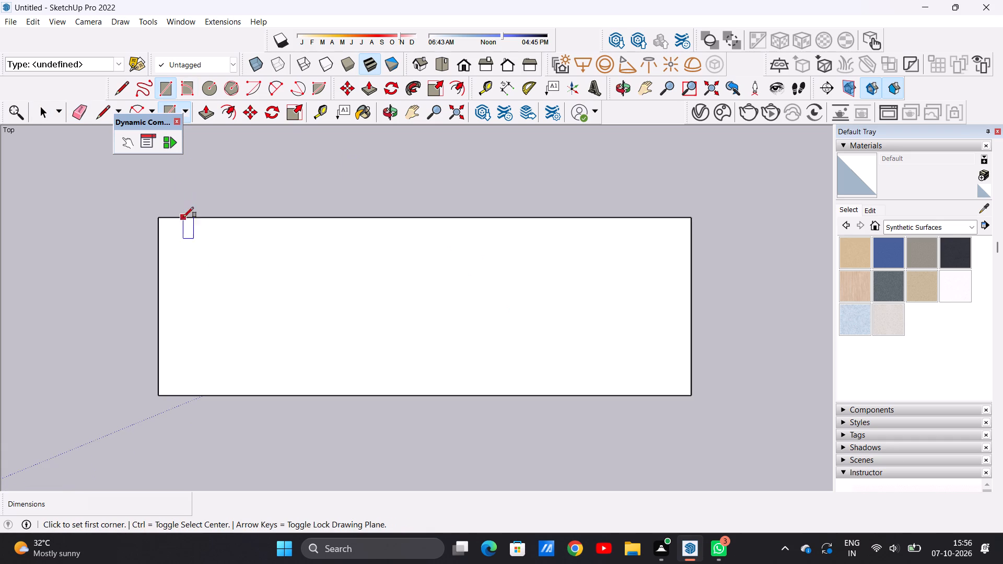
pyautogui.scroll(-10, 201, 299)
pyautogui.scroll(7, 230, 249)
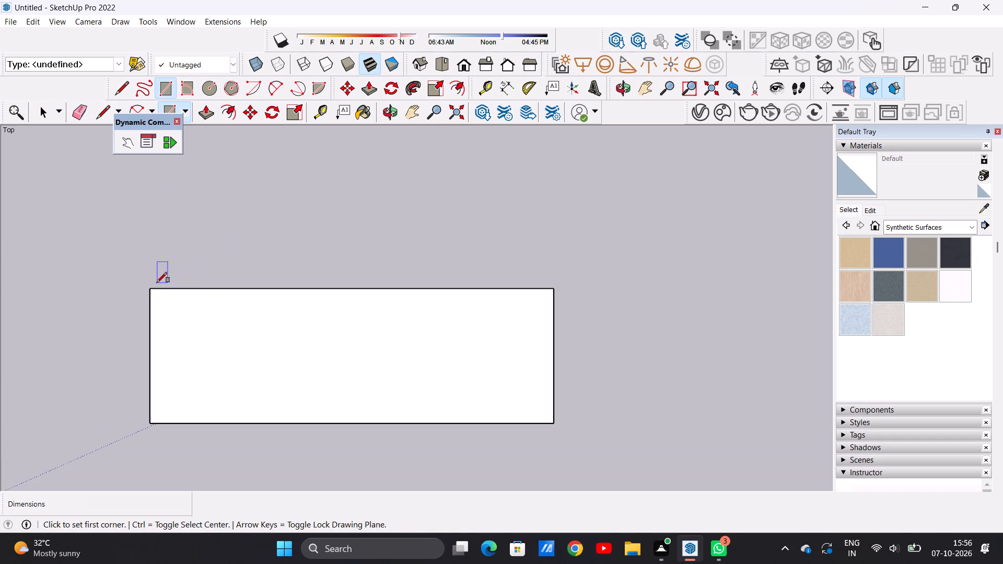
pyautogui.click(147, 289)
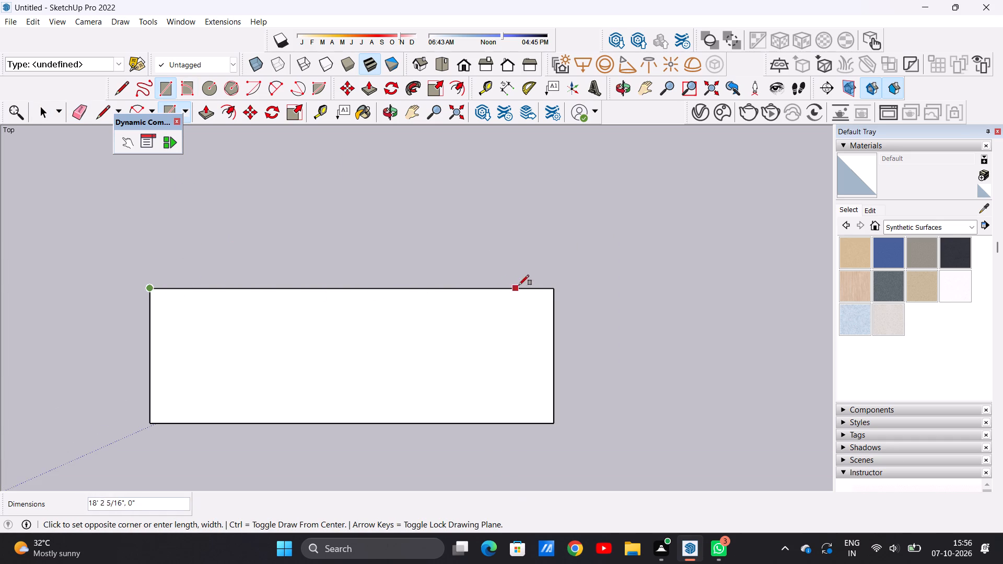
pyautogui.click(554, 288)
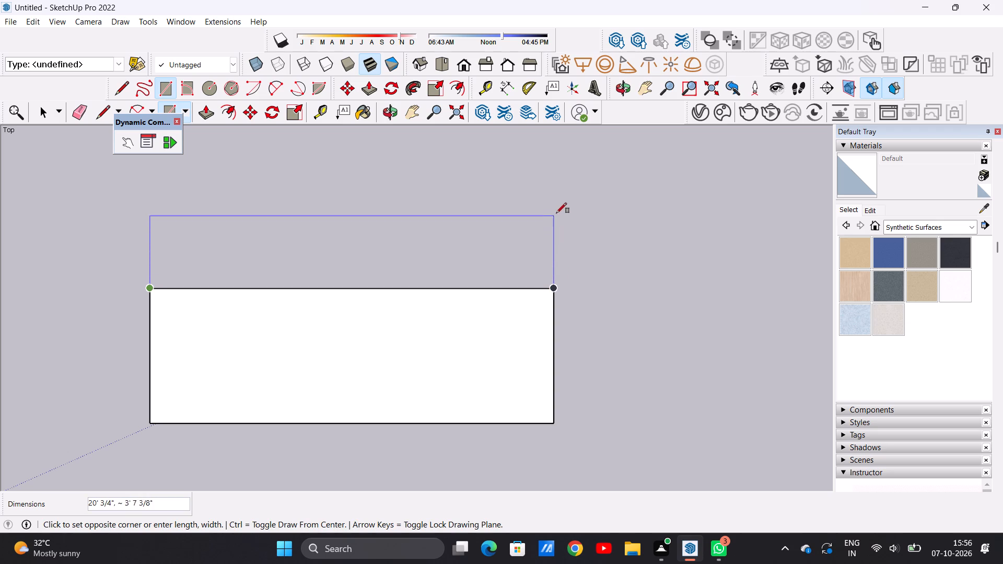
pyautogui.click(561, 168)
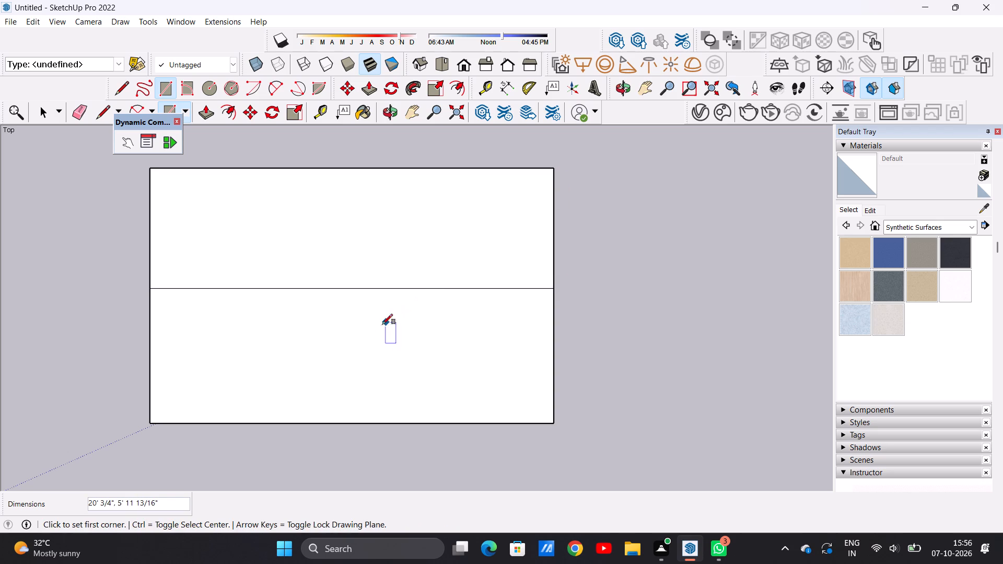
# Erase the shared long edge to merge the new rectangle with the existing face.
pyautogui.press('space')
pyautogui.press('e')
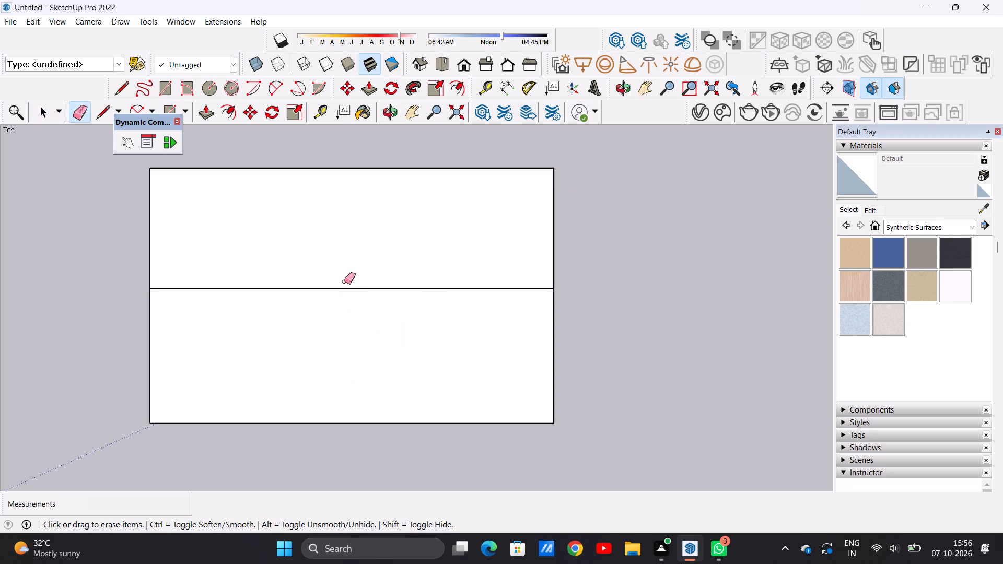
pyautogui.moveTo(346, 278); pyautogui.dragTo(348, 297)
# Draw an adjoining rectangle about 12' 8" by 7' 10" along the face's short edge farthest from the green axis.
pyautogui.scroll(-13, 349, 354)
pyautogui.scroll(1, 330, 348)
pyautogui.scroll(-1, 330, 348)
pyautogui.scroll(4, 330, 348)
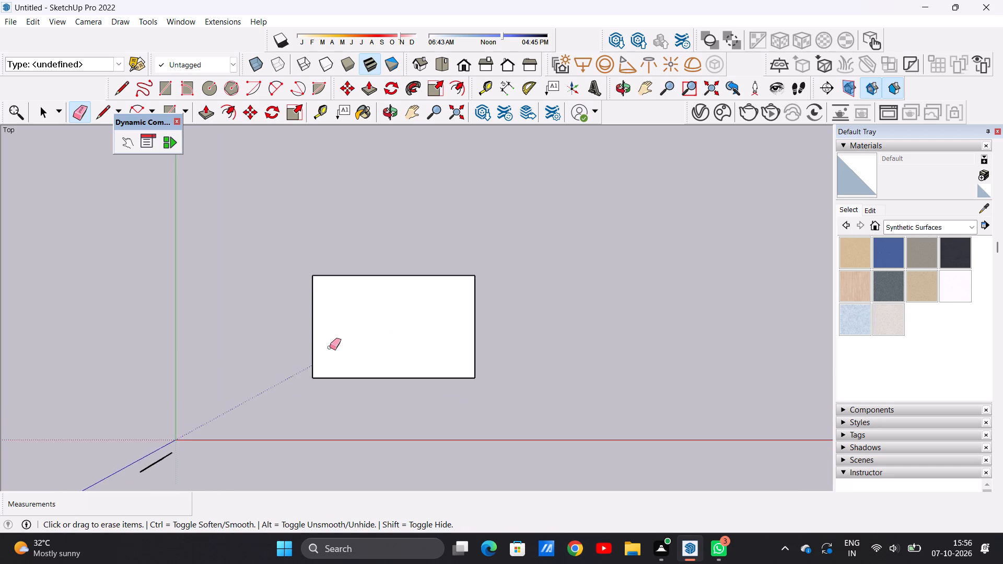
pyautogui.scroll(9, 330, 347)
pyautogui.scroll(-8, 244, 349)
pyautogui.scroll(5, 442, 291)
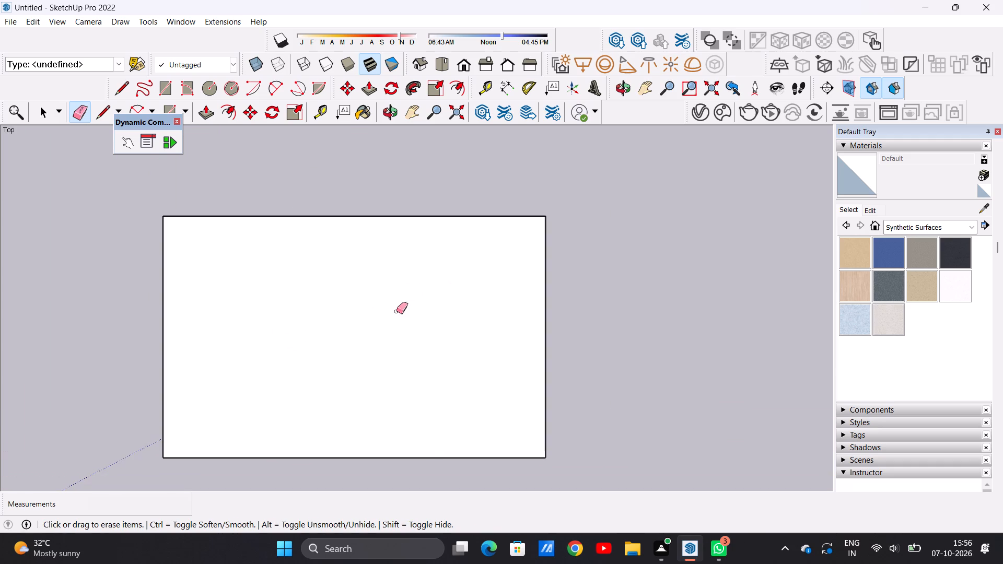
pyautogui.scroll(-5, 367, 316)
pyautogui.scroll(6, 470, 314)
pyautogui.press('space')
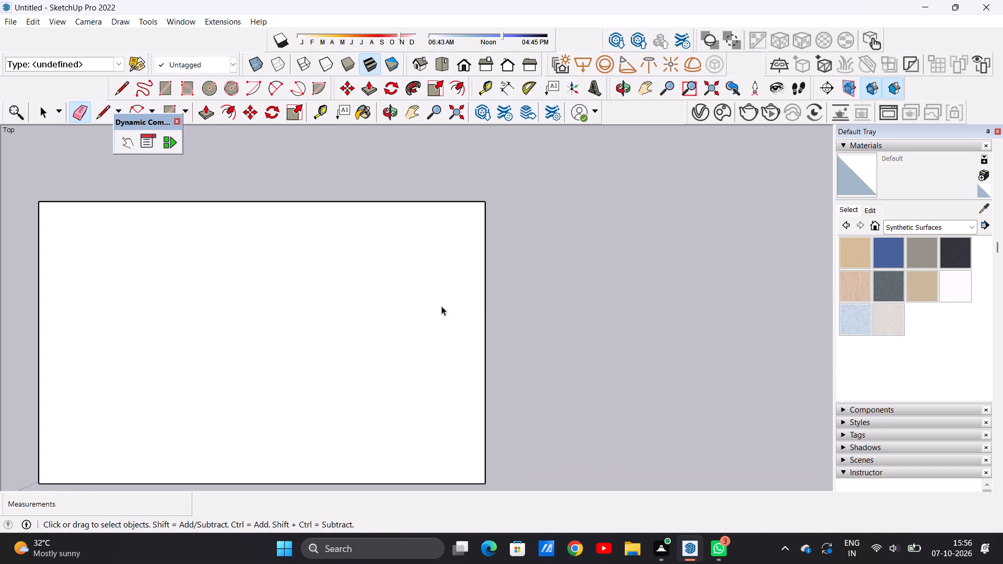
pyautogui.write('R')
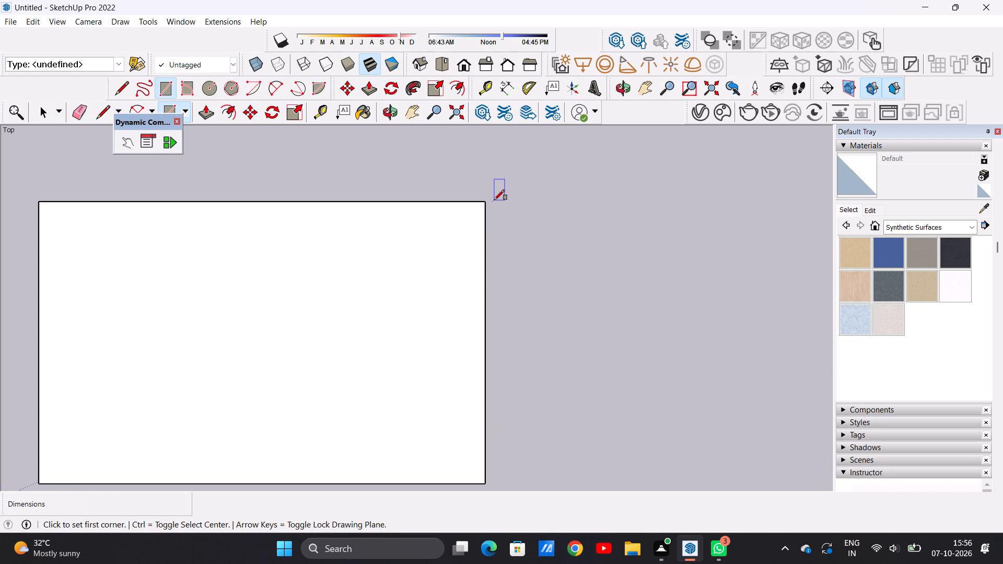
pyautogui.click(486, 204)
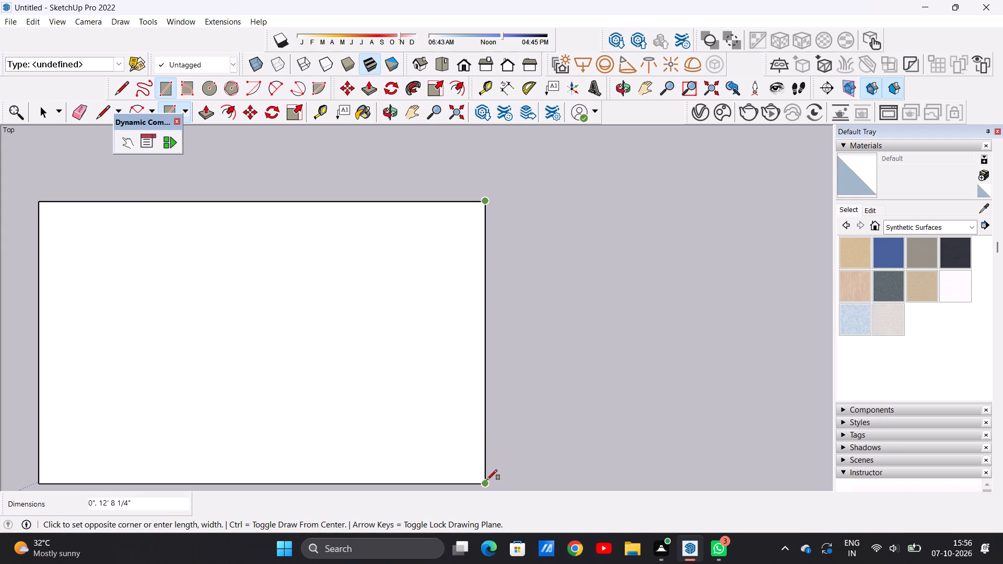
pyautogui.click(487, 481)
pyautogui.click(657, 477)
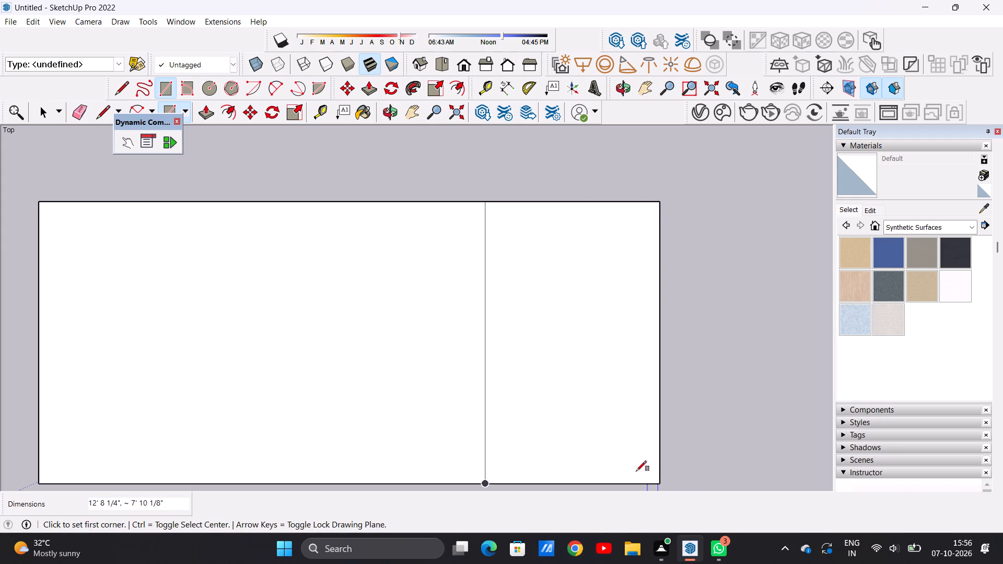
# Erase the shared edge between the face and the new rectangle to merge them.
pyautogui.scroll(-12, 359, 365)
pyautogui.scroll(5, 359, 410)
pyautogui.press('space')
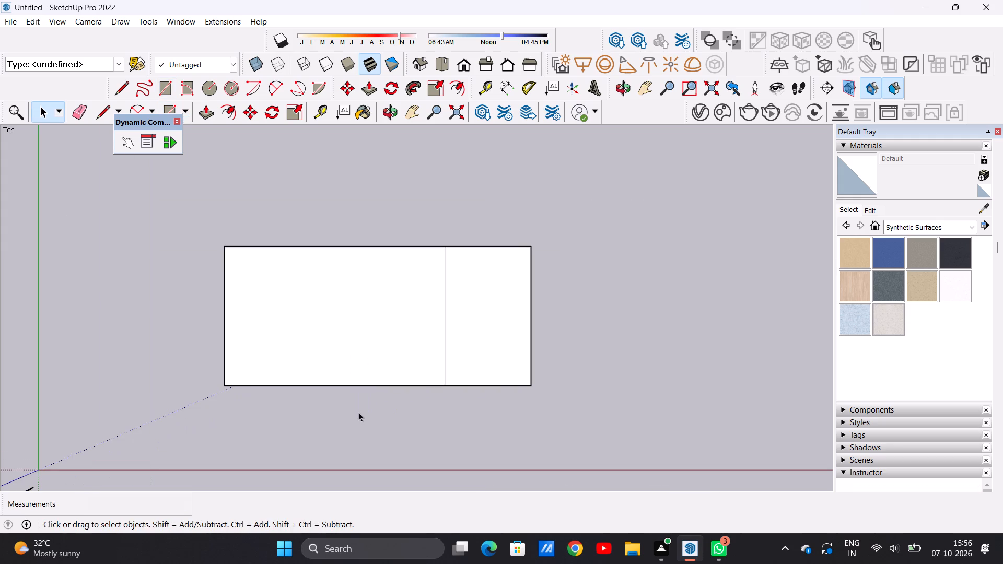
pyautogui.write('E')
pyautogui.scroll(4, 394, 382)
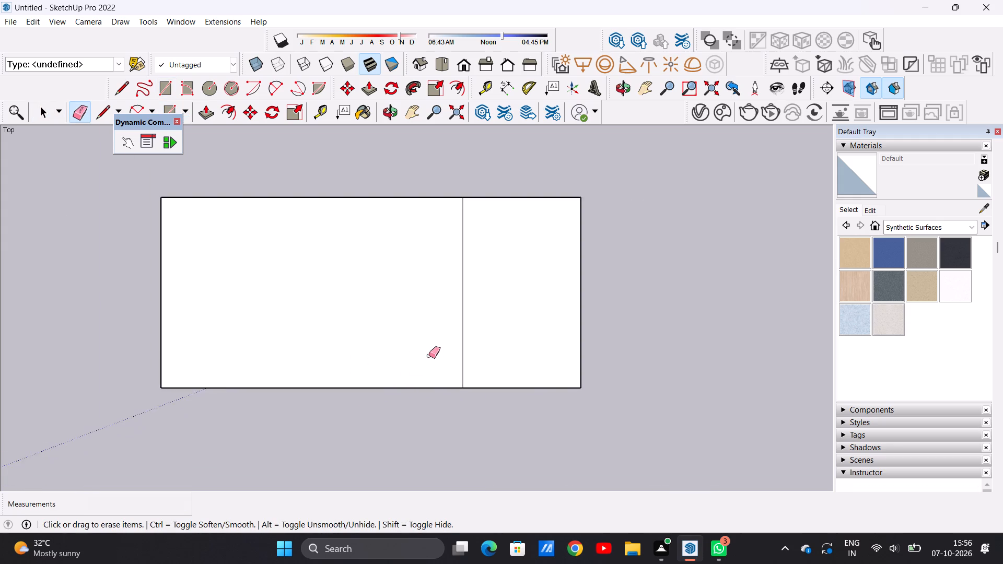
pyautogui.moveTo(493, 307); pyautogui.dragTo(469, 314)
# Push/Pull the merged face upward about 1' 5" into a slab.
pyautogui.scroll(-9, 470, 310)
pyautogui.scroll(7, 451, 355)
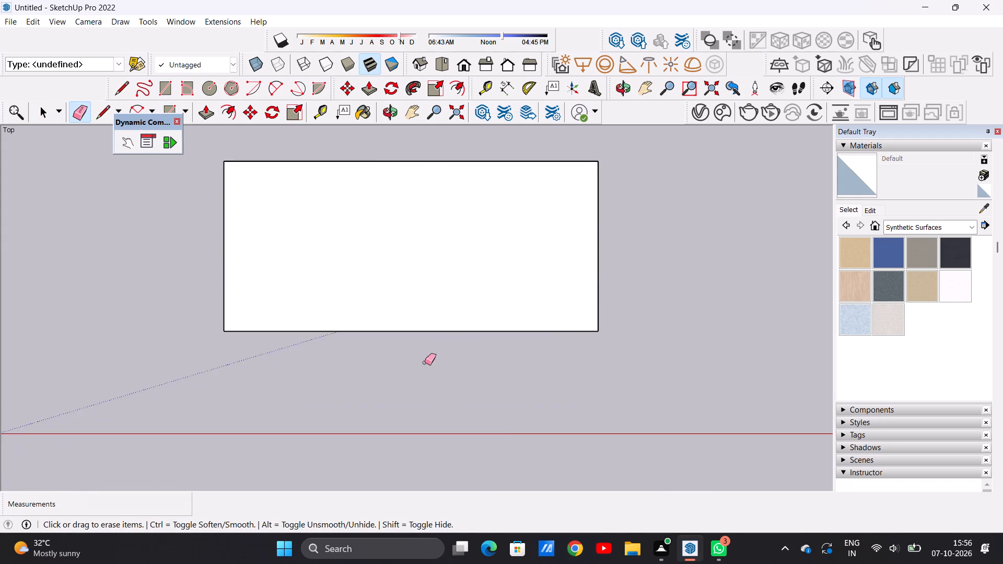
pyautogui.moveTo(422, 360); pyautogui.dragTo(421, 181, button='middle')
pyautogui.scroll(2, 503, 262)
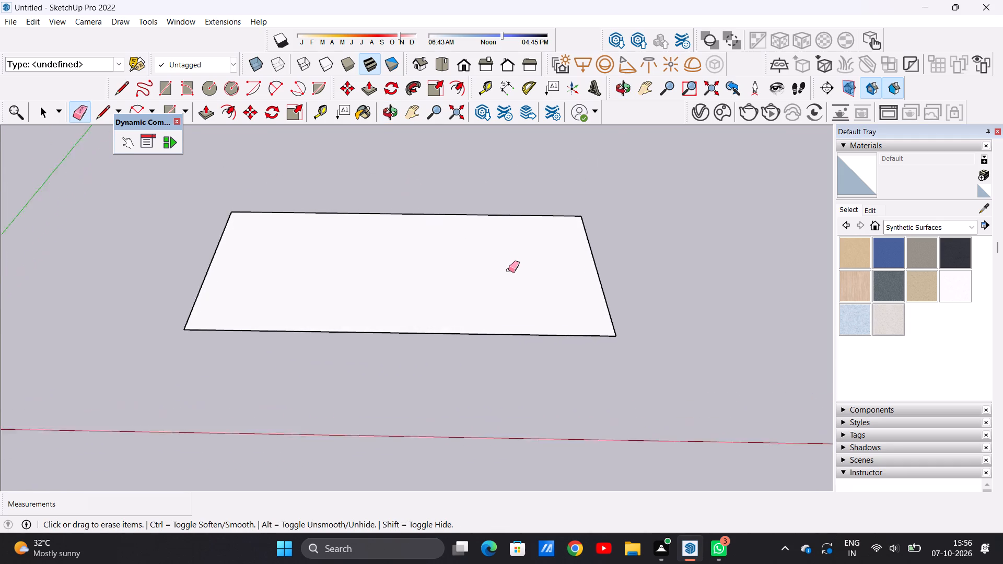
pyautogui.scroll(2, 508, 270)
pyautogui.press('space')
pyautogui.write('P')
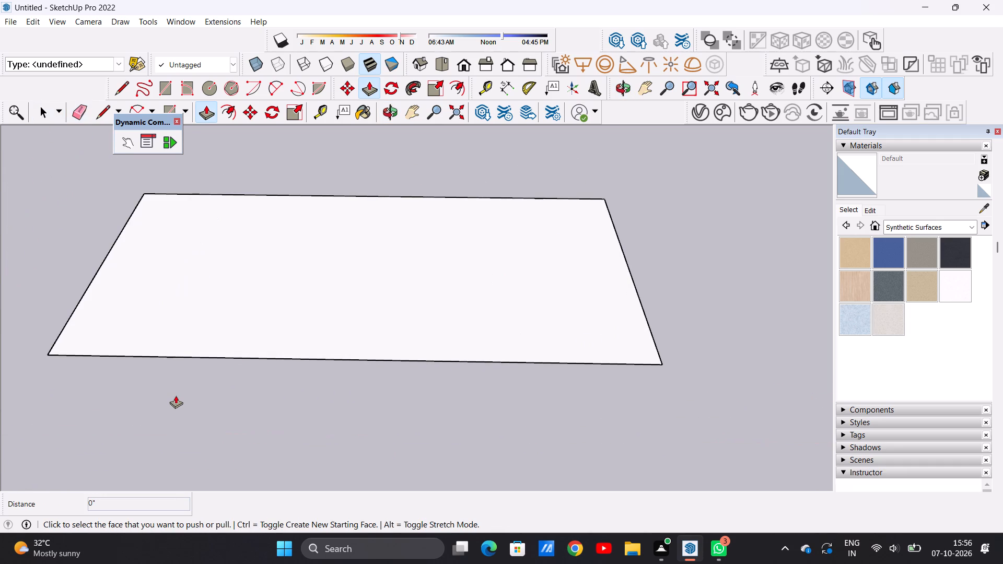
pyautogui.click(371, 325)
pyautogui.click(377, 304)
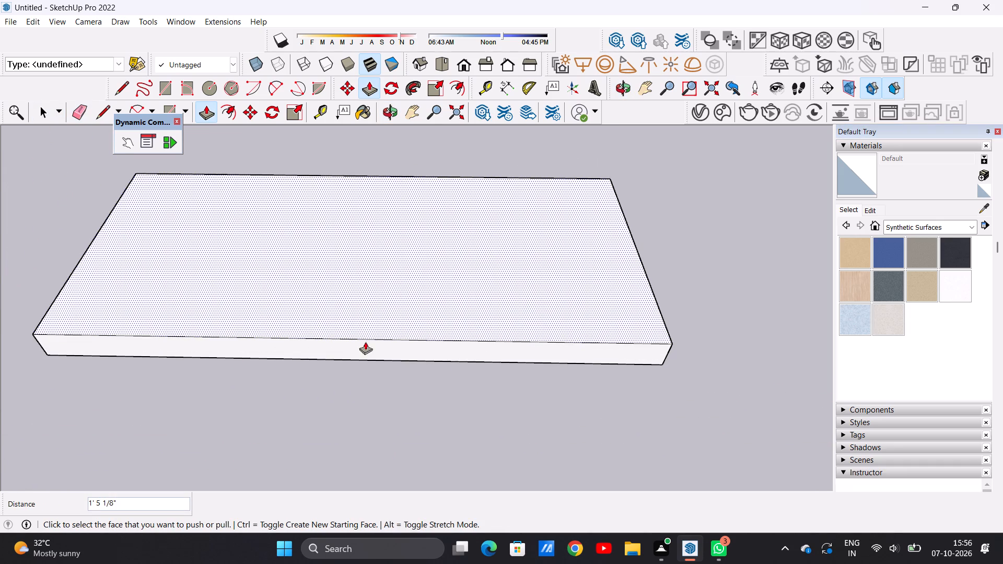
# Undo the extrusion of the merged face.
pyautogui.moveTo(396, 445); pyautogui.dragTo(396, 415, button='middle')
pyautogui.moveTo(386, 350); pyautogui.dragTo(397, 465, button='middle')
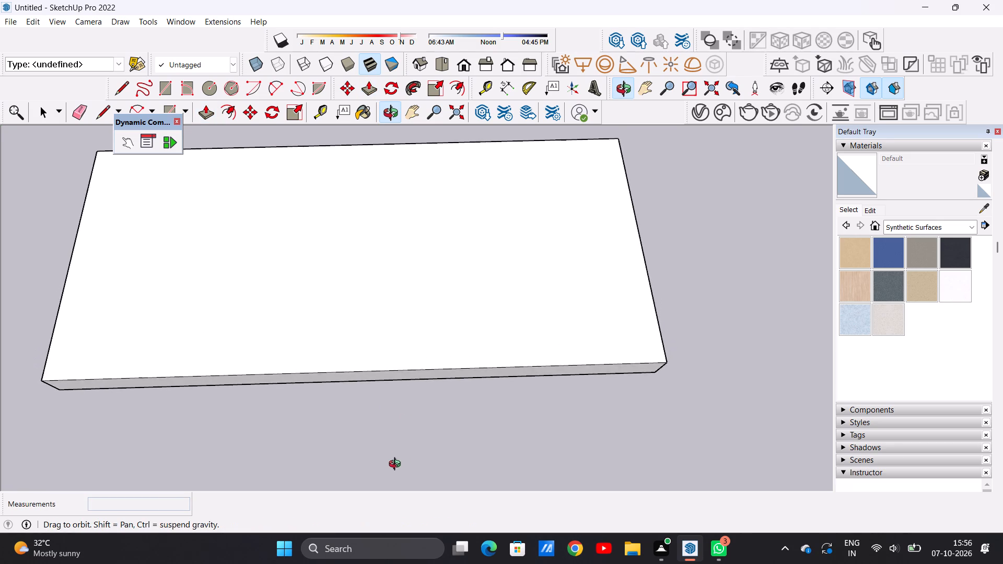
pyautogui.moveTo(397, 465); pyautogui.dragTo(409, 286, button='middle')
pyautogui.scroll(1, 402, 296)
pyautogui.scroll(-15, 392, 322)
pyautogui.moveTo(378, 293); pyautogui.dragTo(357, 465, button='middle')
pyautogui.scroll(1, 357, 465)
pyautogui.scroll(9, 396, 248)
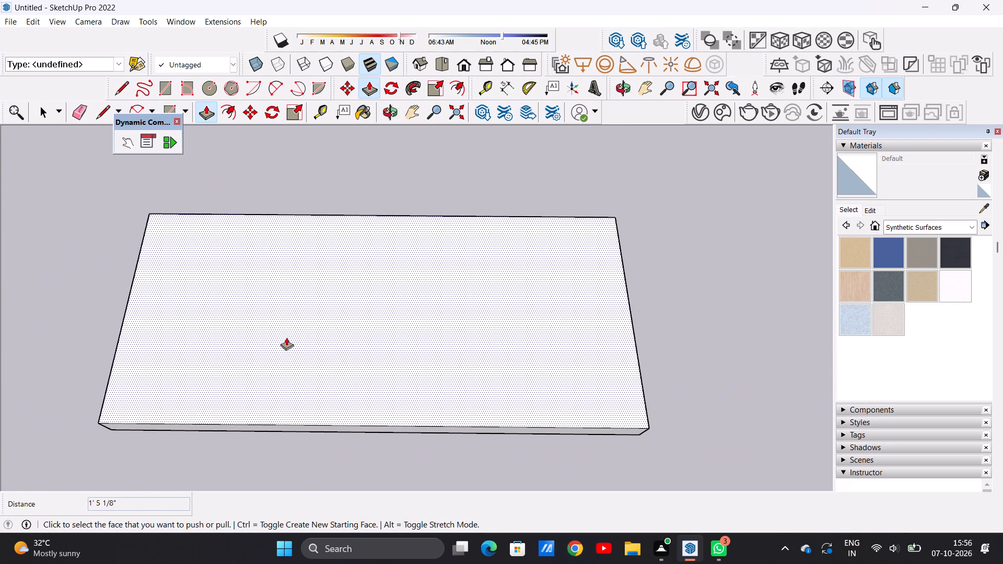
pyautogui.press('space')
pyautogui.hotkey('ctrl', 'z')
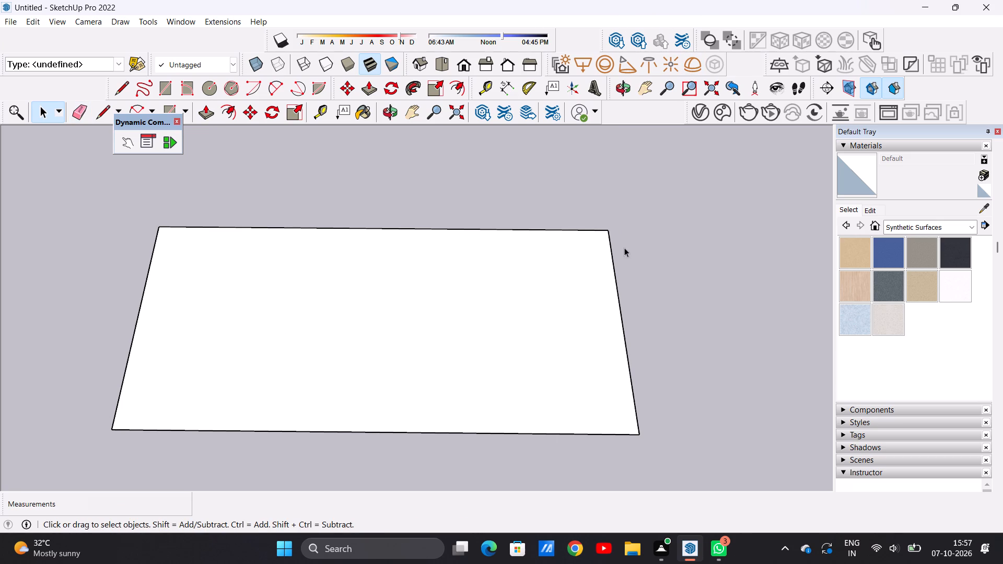
# Draw another adjoining rectangle about 12' 8" by 7' 10" along the flat face's short edge farthest from the green axis.
pyautogui.scroll(-9, 532, 314)
pyautogui.scroll(9, 627, 280)
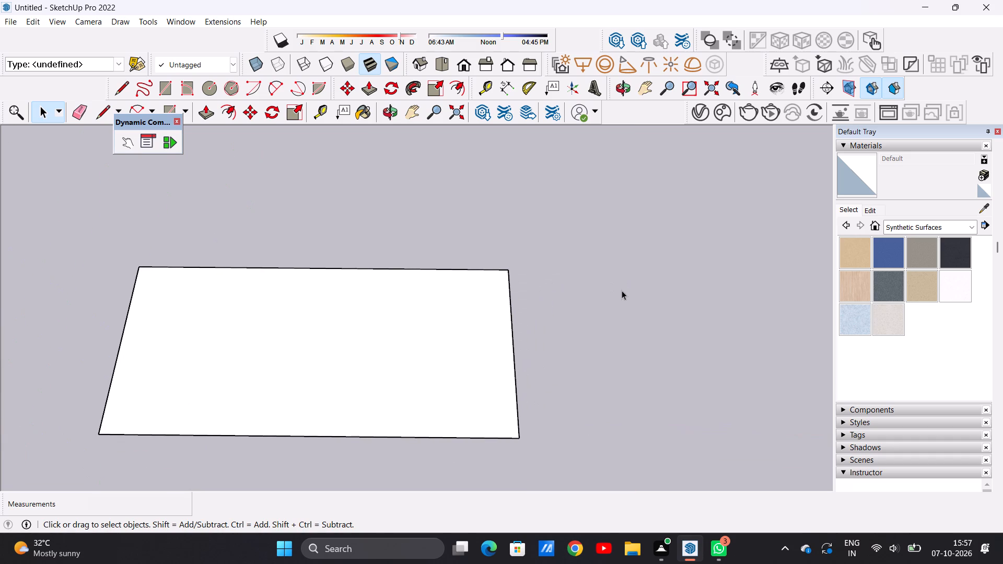
pyautogui.press('r')
pyautogui.click(511, 273)
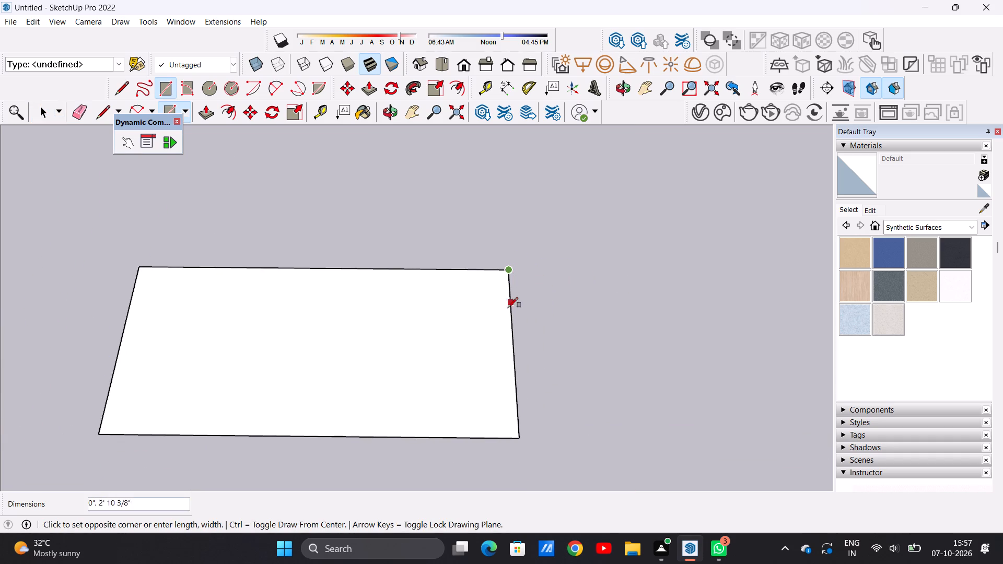
pyautogui.click(518, 438)
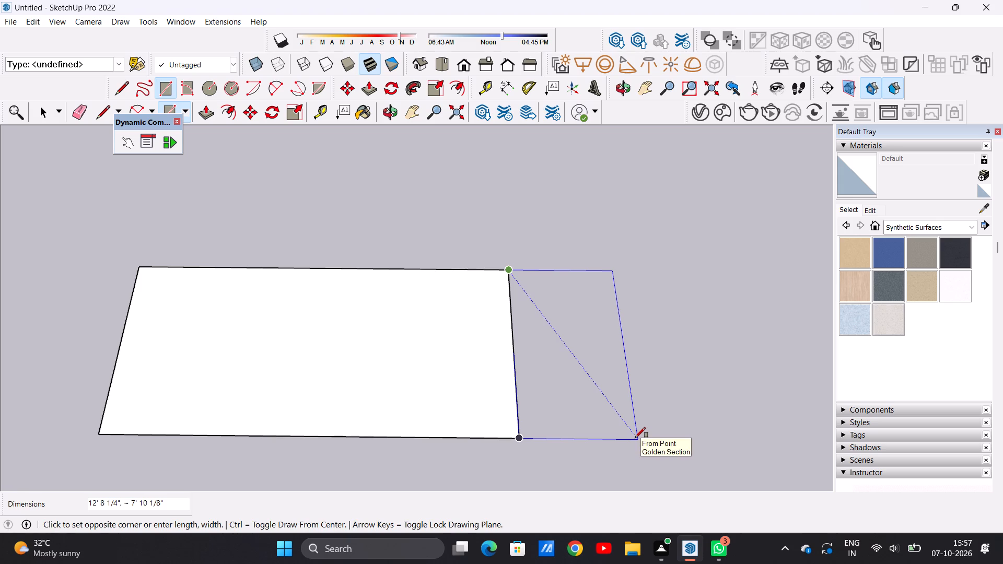
pyautogui.click(635, 438)
# Erase the shared edge to merge the added rectangle into the footprint face.
pyautogui.scroll(5, 503, 271)
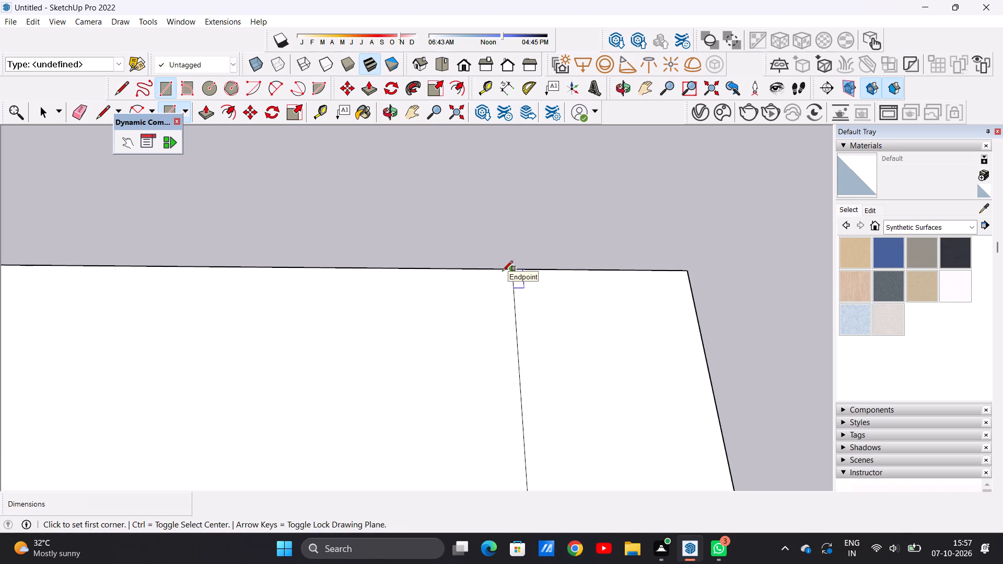
pyautogui.press('space')
pyautogui.press('e')
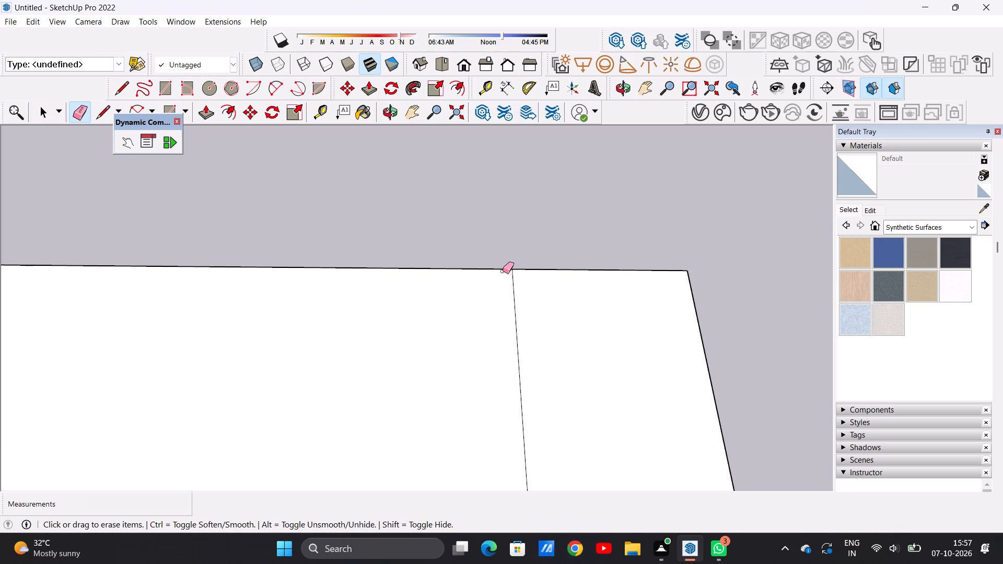
pyautogui.moveTo(535, 320); pyautogui.dragTo(501, 333)
# Draw an adjoining rectangle about 35' 9" by 5' 4" along the footprint's long edge farthest from the red axis.
pyautogui.scroll(-14, 549, 306)
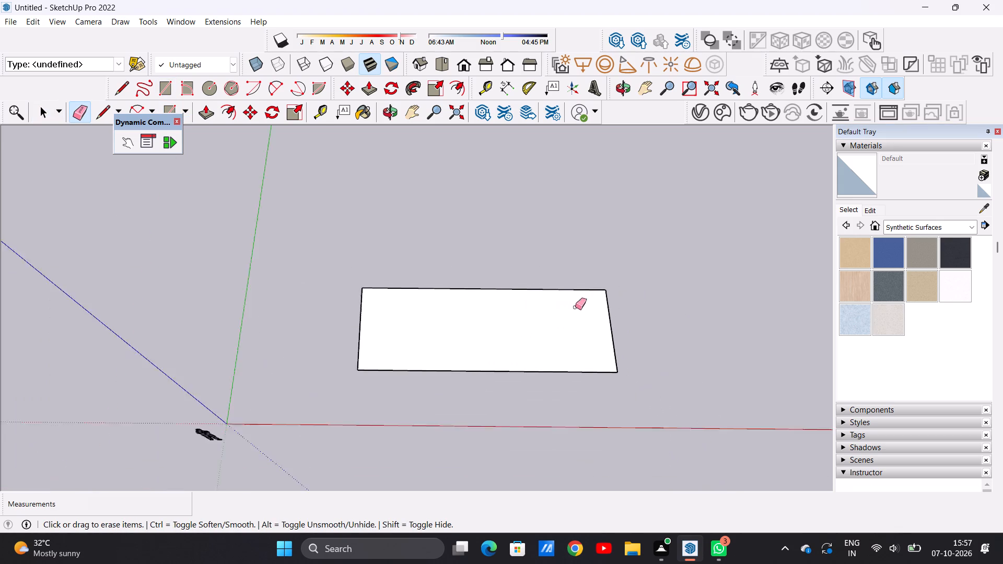
pyautogui.scroll(7, 542, 333)
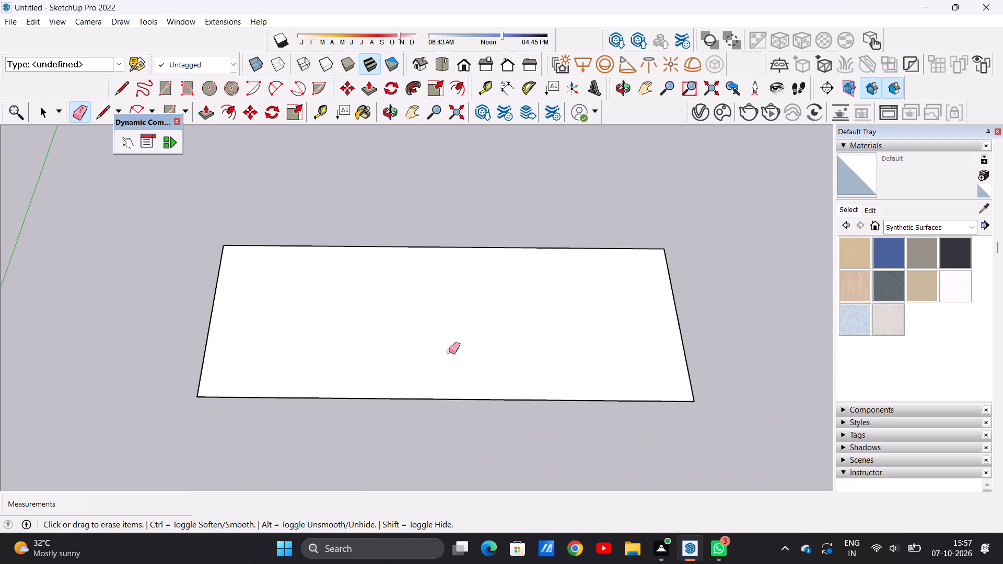
pyautogui.press('space')
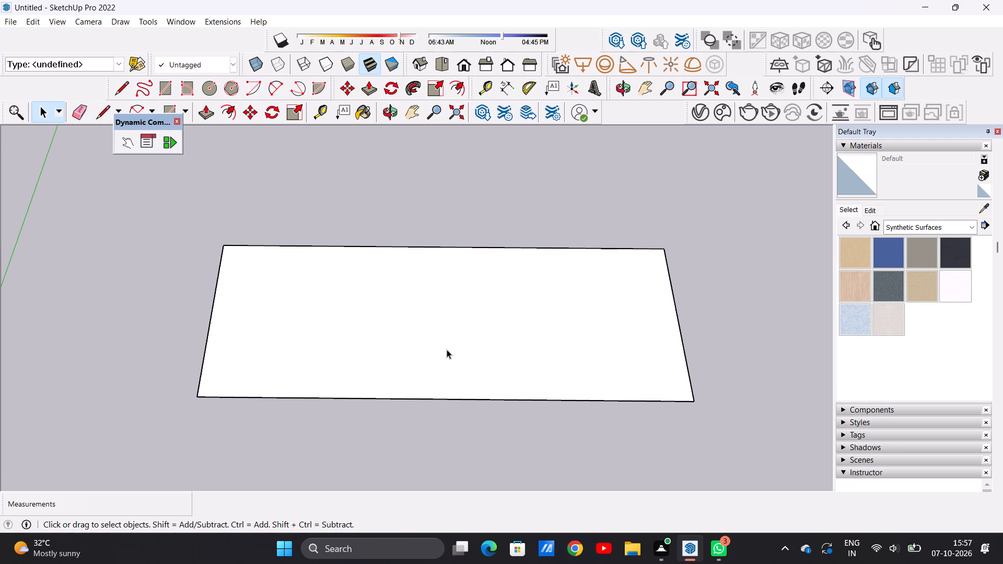
pyautogui.moveTo(477, 314); pyautogui.dragTo(470, 425, button='middle')
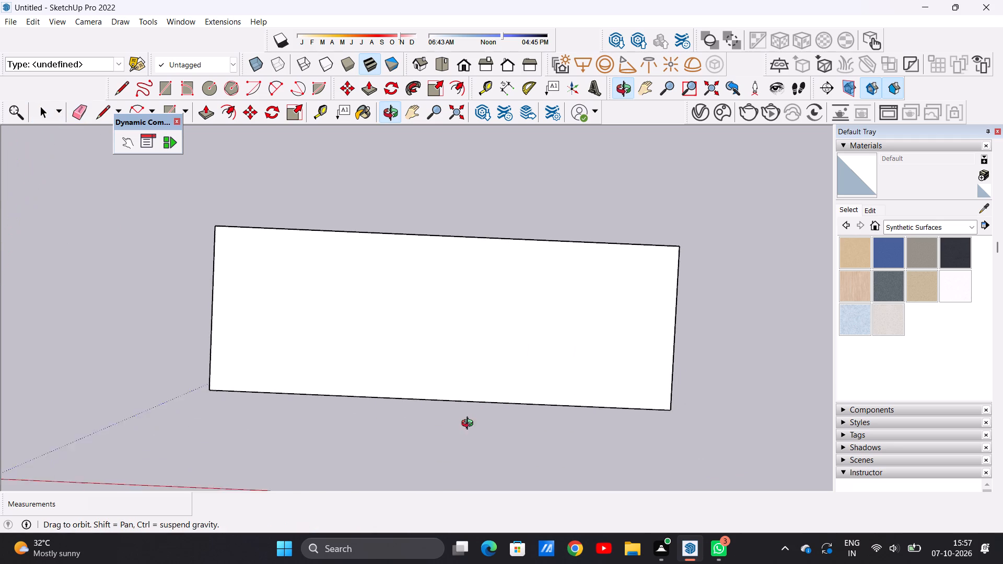
pyautogui.moveTo(470, 425); pyautogui.dragTo(470, 402, button='middle')
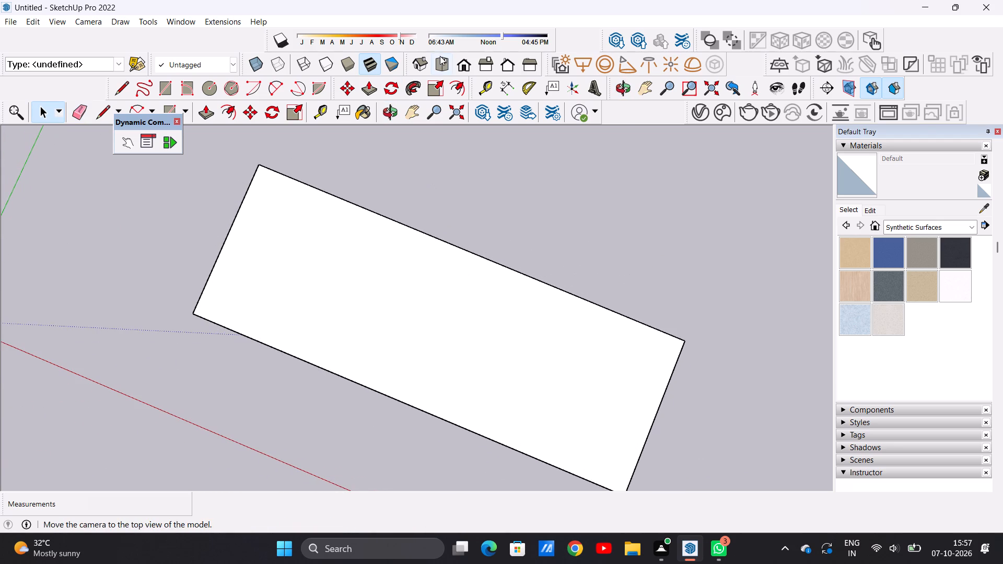
pyautogui.click(445, 63)
pyautogui.scroll(1, 482, 257)
pyautogui.scroll(-4, 480, 266)
pyautogui.scroll(5, 549, 228)
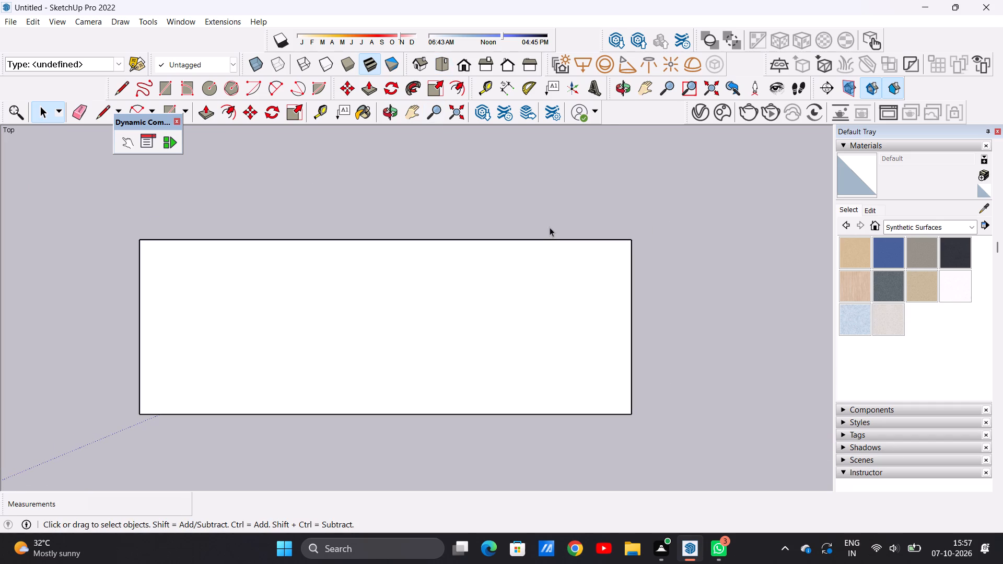
pyautogui.press('r')
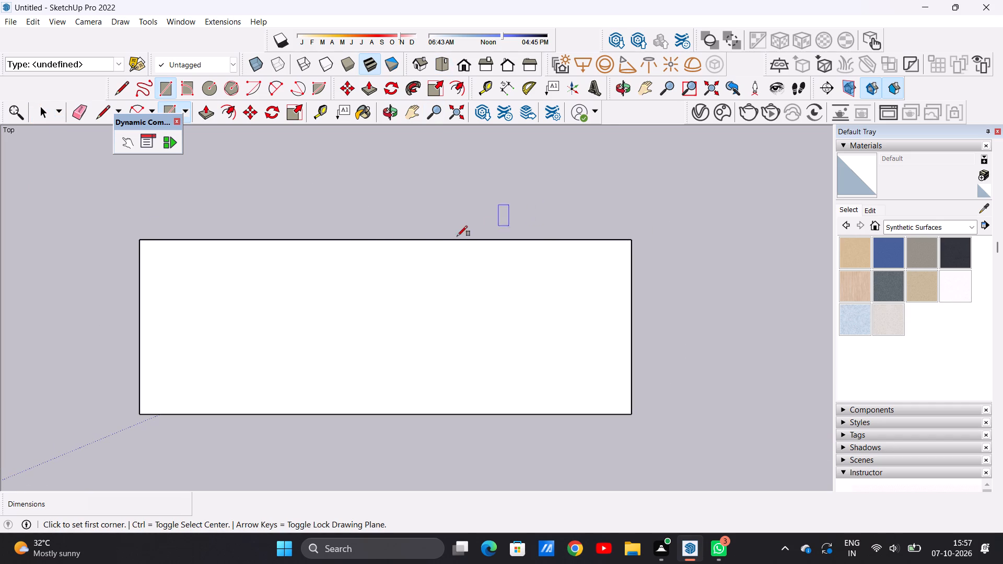
pyautogui.click(138, 237)
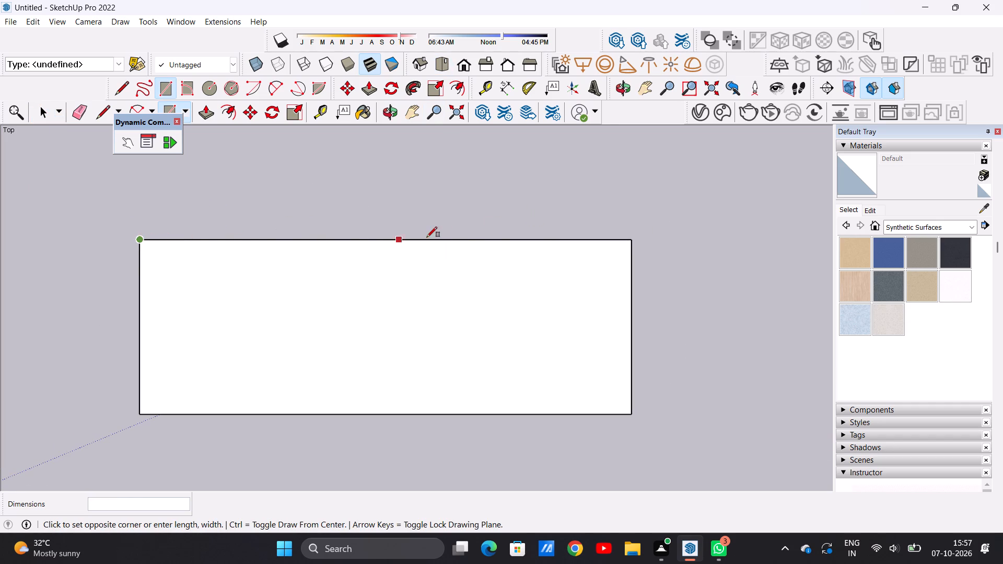
pyautogui.click(632, 239)
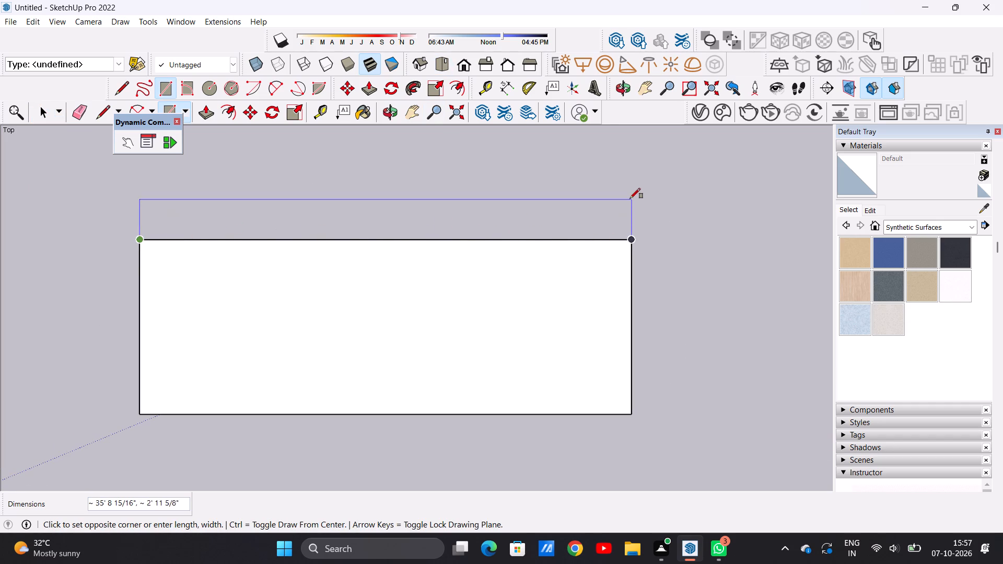
pyautogui.click(638, 166)
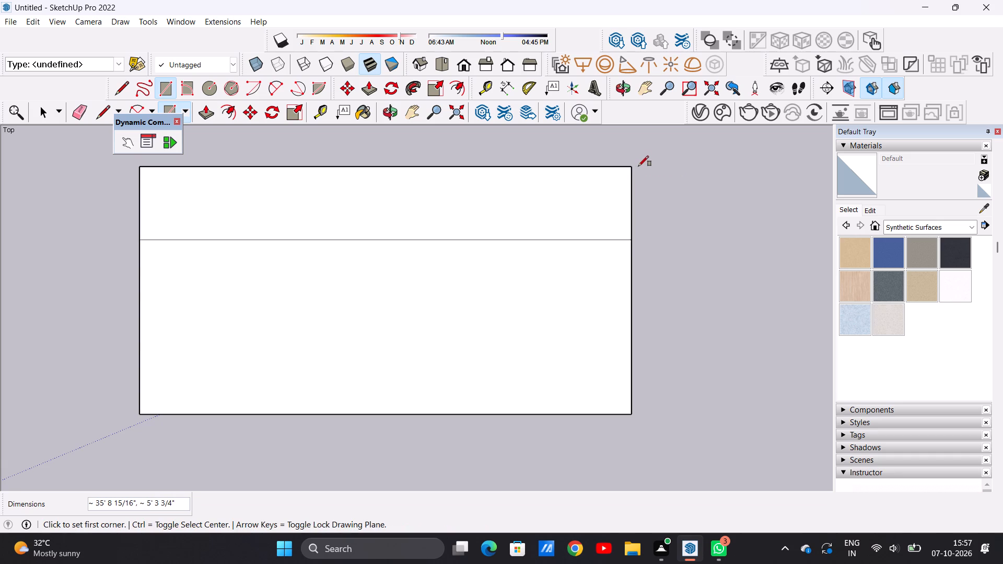
# Erase the shared long edge to merge the added rectangle into the footprint face.
pyautogui.press('space')
pyautogui.write('E')
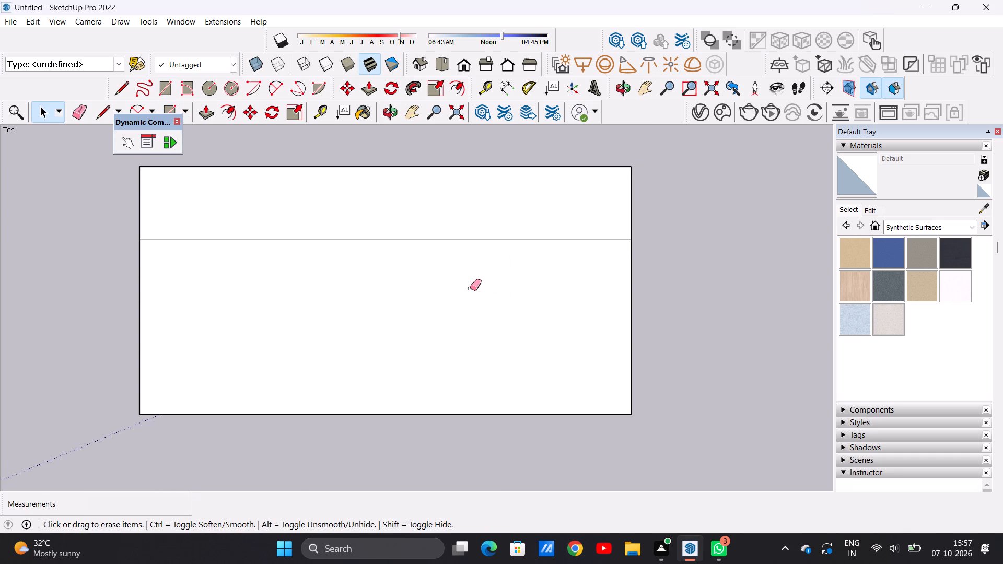
pyautogui.moveTo(458, 233); pyautogui.dragTo(461, 251)
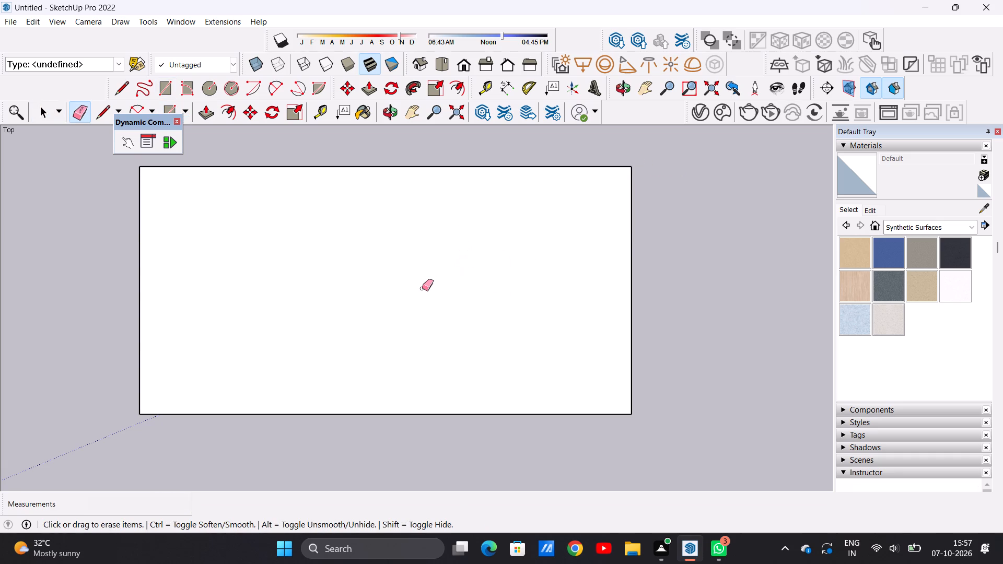
pyautogui.press('space')
# Push/Pull the merged footprint face upward 9" into a slab.
pyautogui.write('O')
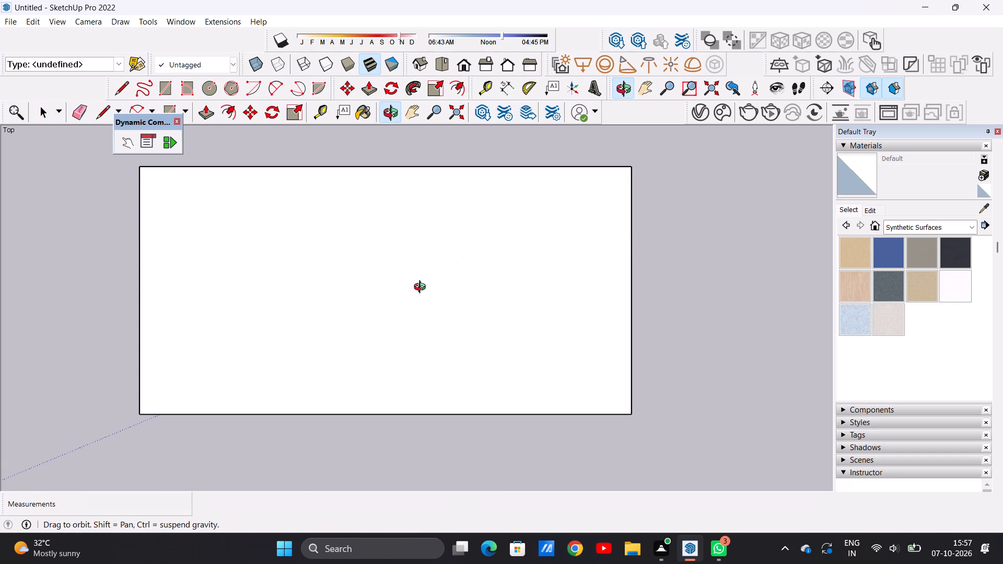
pyautogui.press('BackSpace')
pyautogui.moveTo(428, 383); pyautogui.dragTo(426, 205, button='middle')
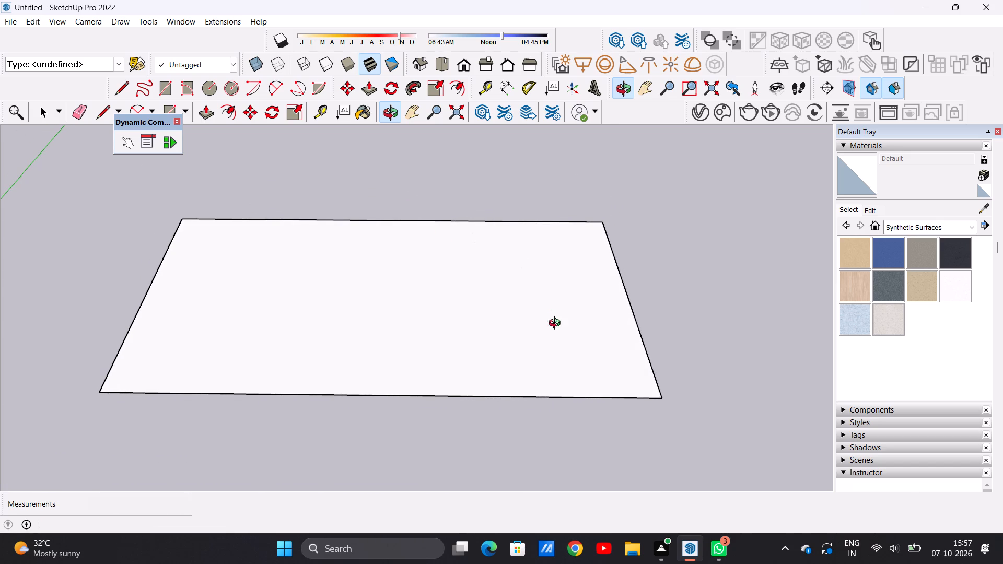
pyautogui.press('p')
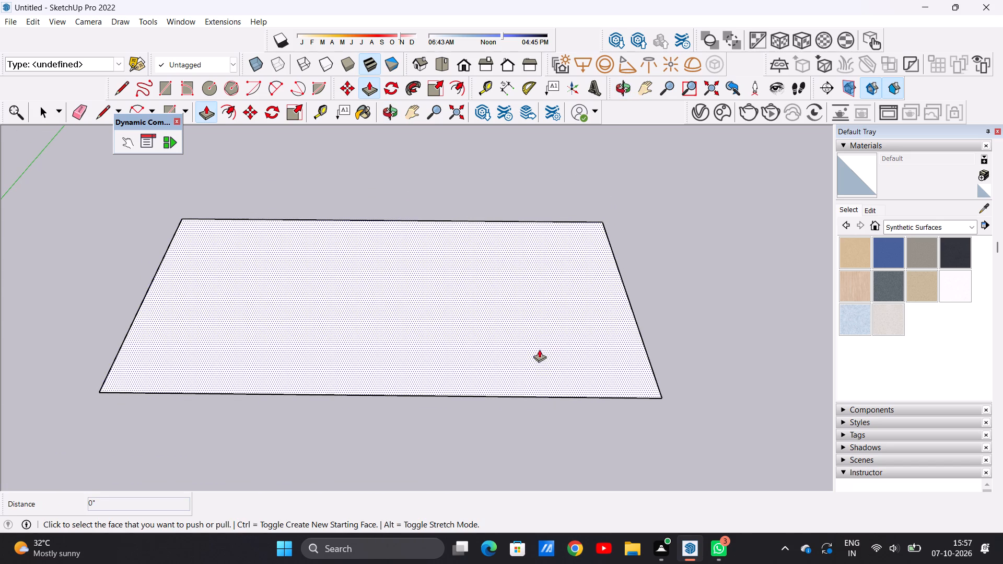
pyautogui.click(543, 361)
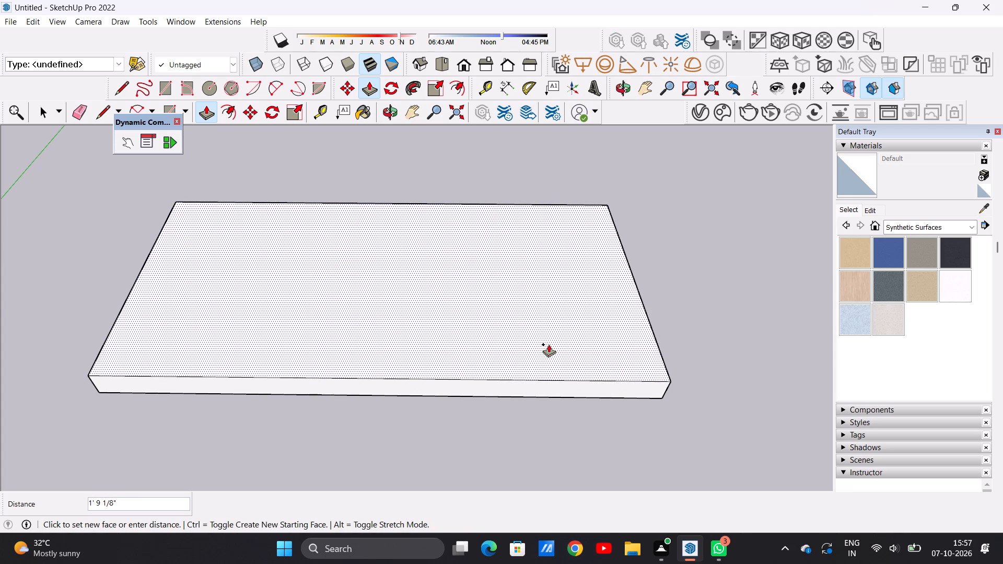
pyautogui.press('9')
pyautogui.hotkey('shift', '"')
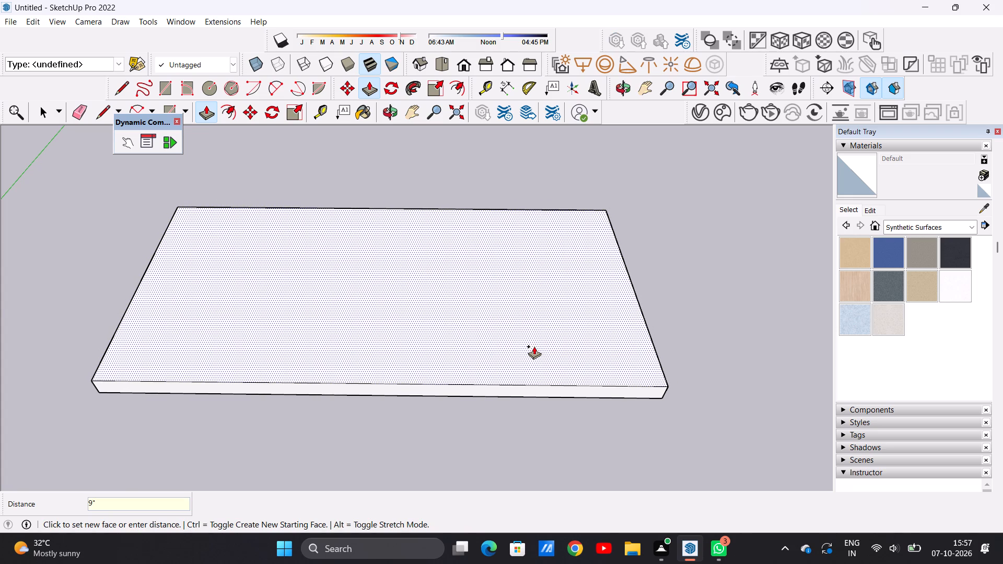
pyautogui.press('Return')
pyautogui.press('space')
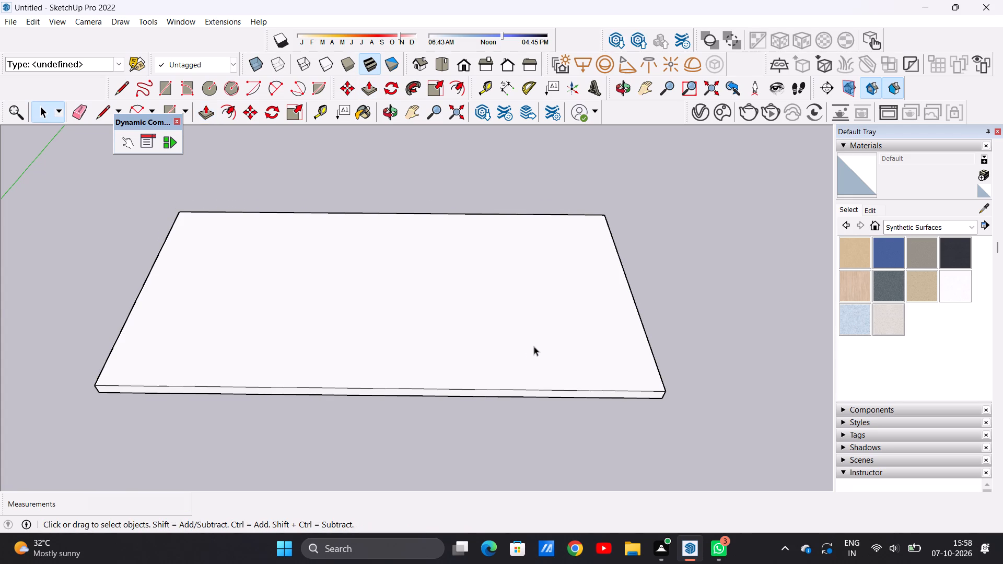
# Offset the outline of the slab's top face inward by 9" to form a wall border.
pyautogui.scroll(-9, 460, 340)
pyautogui.moveTo(468, 346); pyautogui.dragTo(484, 491, button='middle')
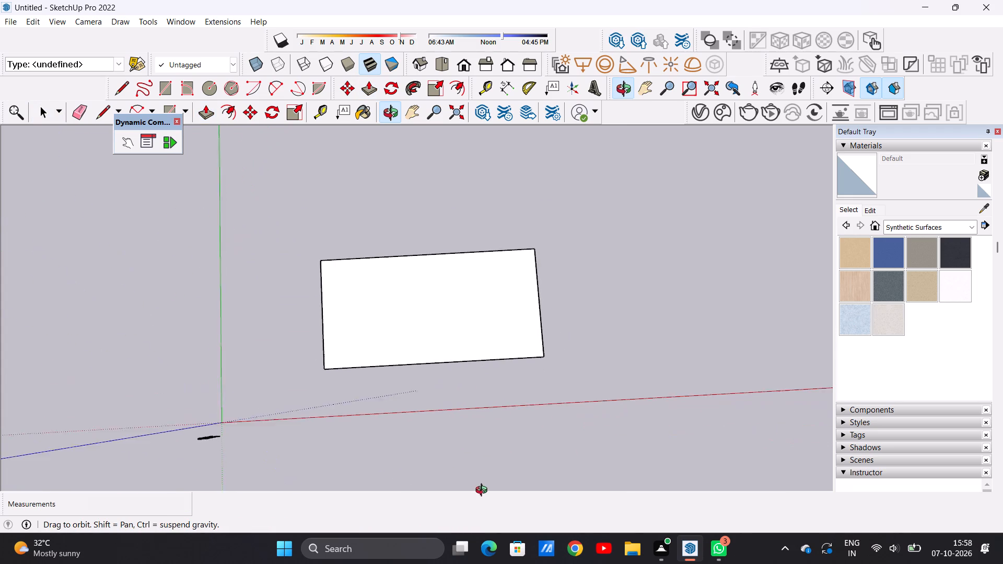
pyautogui.moveTo(484, 491); pyautogui.dragTo(464, 500, button='middle')
pyautogui.scroll(5, 413, 287)
pyautogui.moveTo(403, 291); pyautogui.dragTo(415, 326, button='middle')
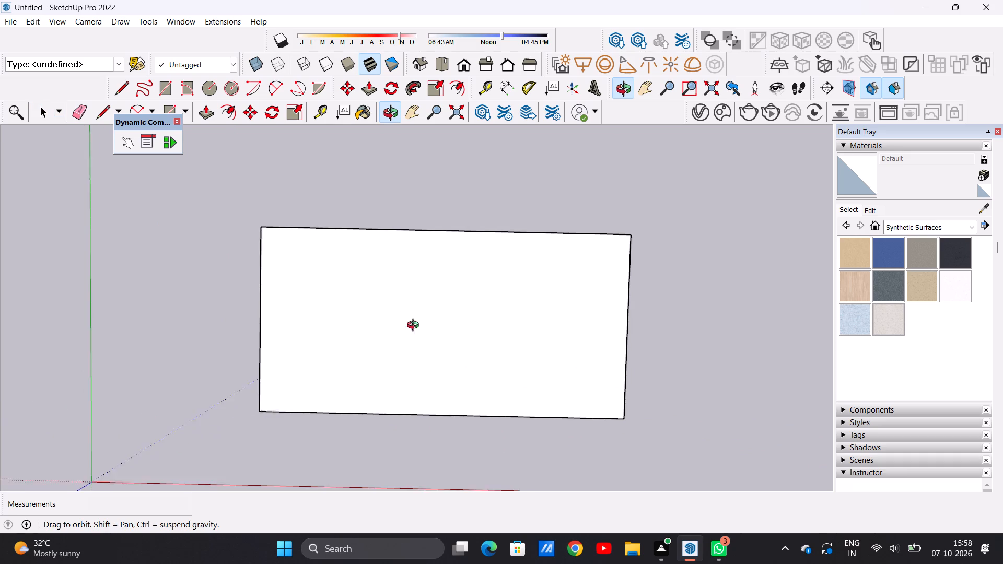
pyautogui.moveTo(415, 326); pyautogui.dragTo(436, 296, button='middle')
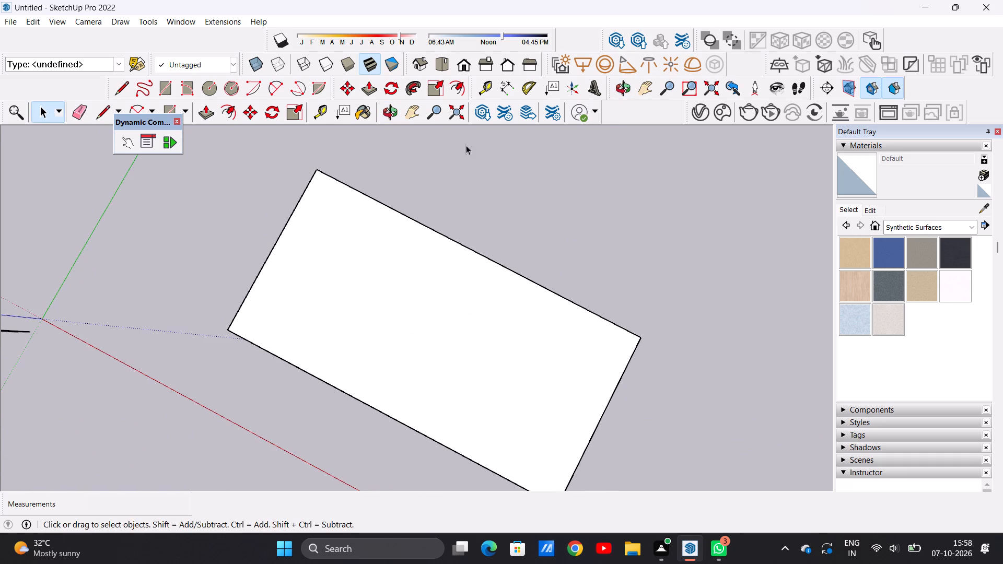
pyautogui.click(445, 60)
pyautogui.scroll(-6, 457, 227)
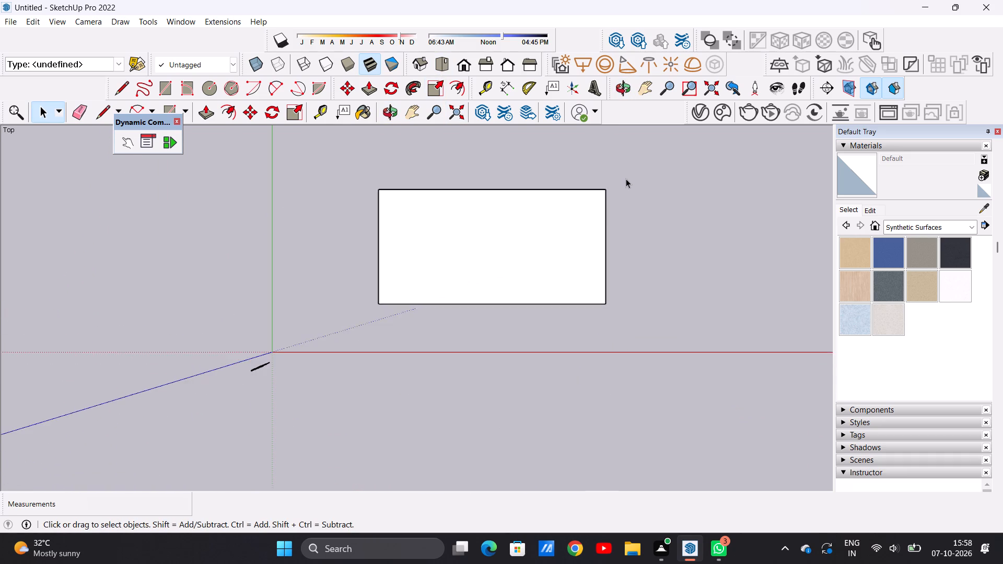
pyautogui.scroll(5, 622, 175)
pyautogui.scroll(1, 524, 183)
pyautogui.scroll(-1, 524, 183)
pyautogui.scroll(3, 524, 183)
pyautogui.scroll(-3, 537, 223)
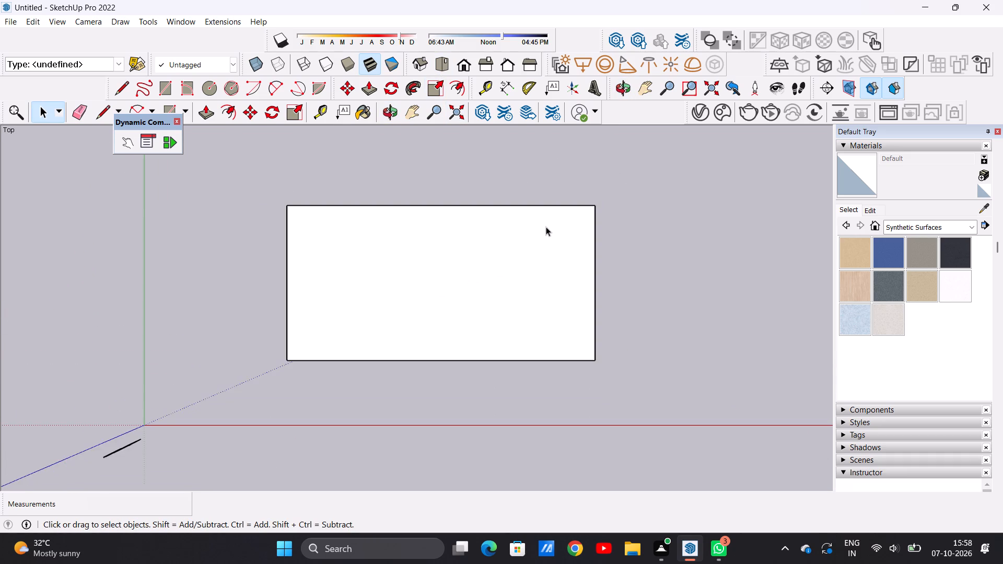
pyautogui.scroll(3, 552, 248)
pyautogui.press('o')
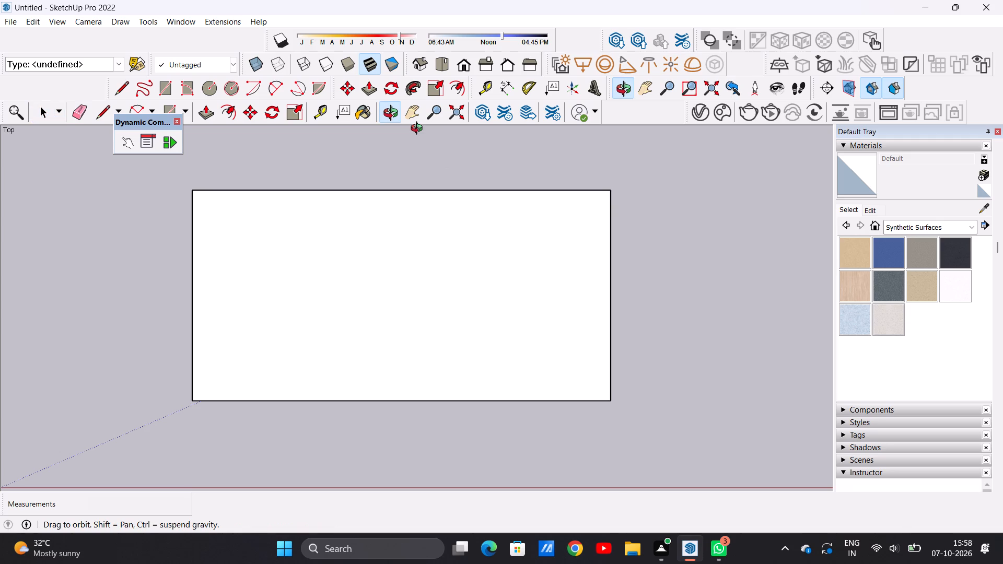
pyautogui.press('f')
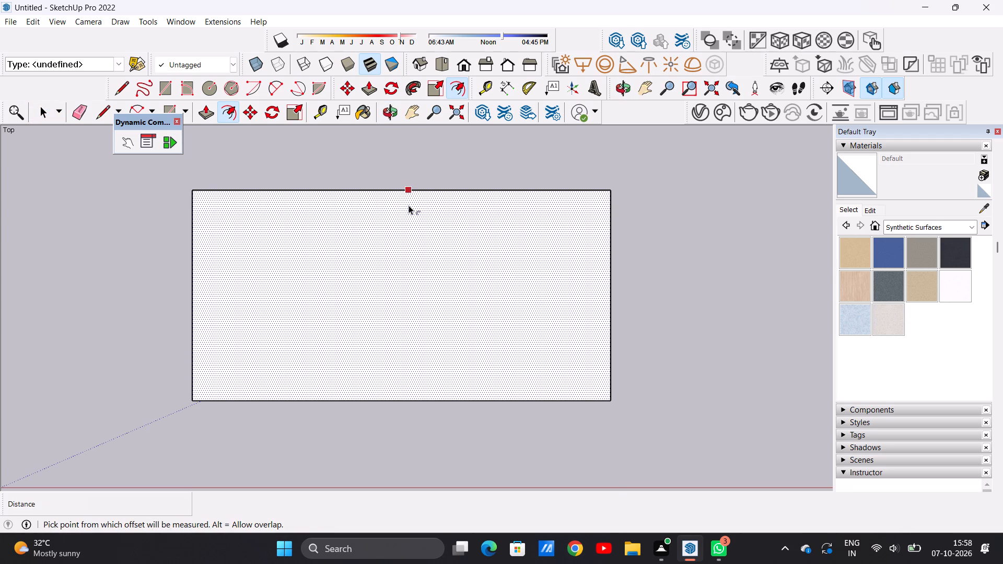
pyautogui.click(409, 205)
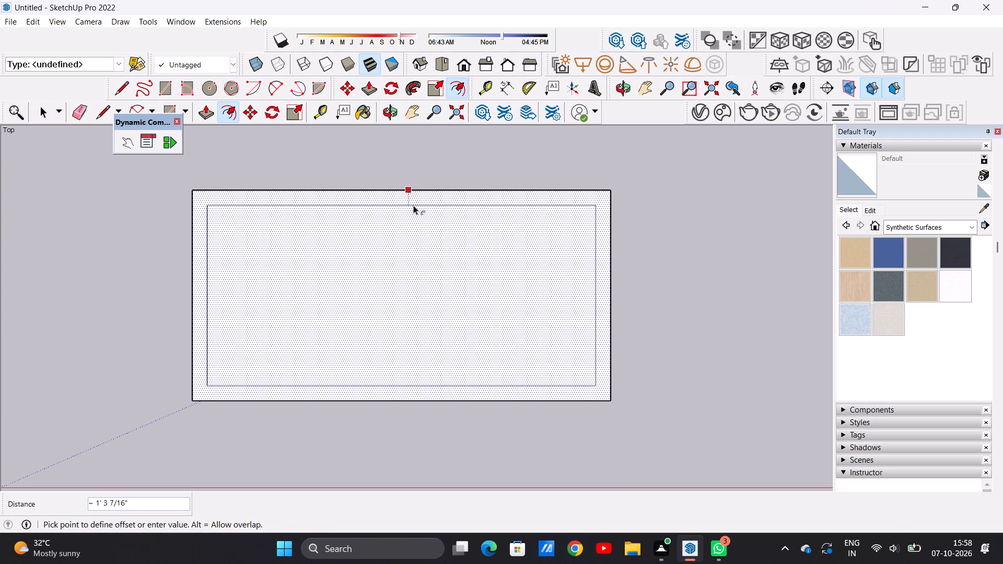
pyautogui.write('9"')
pyautogui.press('Return')
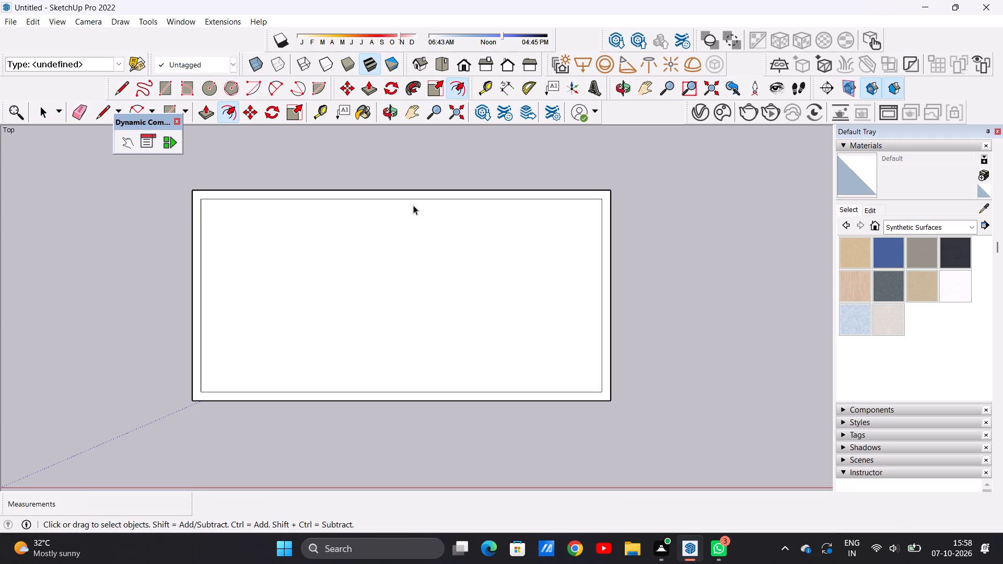
pyautogui.press('space')
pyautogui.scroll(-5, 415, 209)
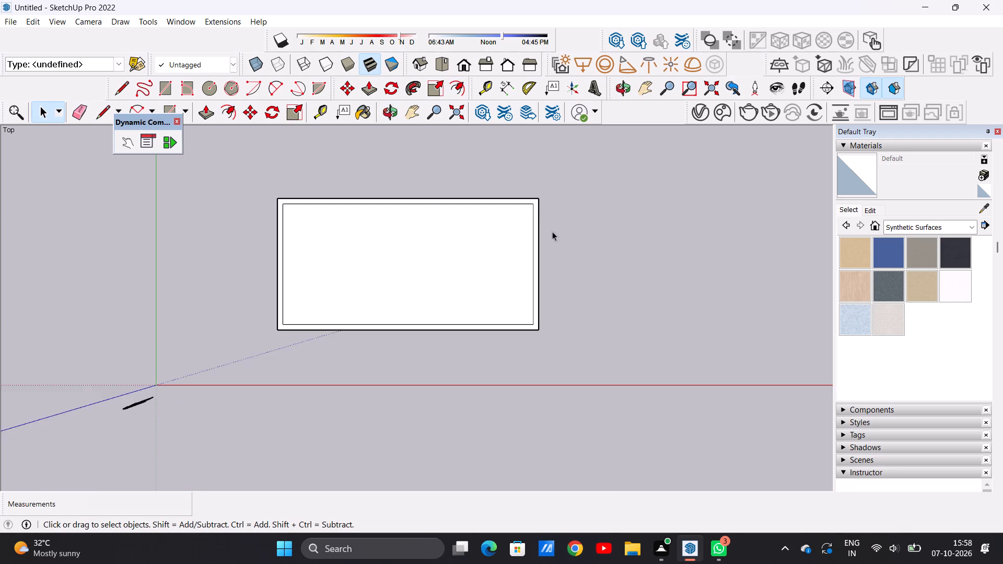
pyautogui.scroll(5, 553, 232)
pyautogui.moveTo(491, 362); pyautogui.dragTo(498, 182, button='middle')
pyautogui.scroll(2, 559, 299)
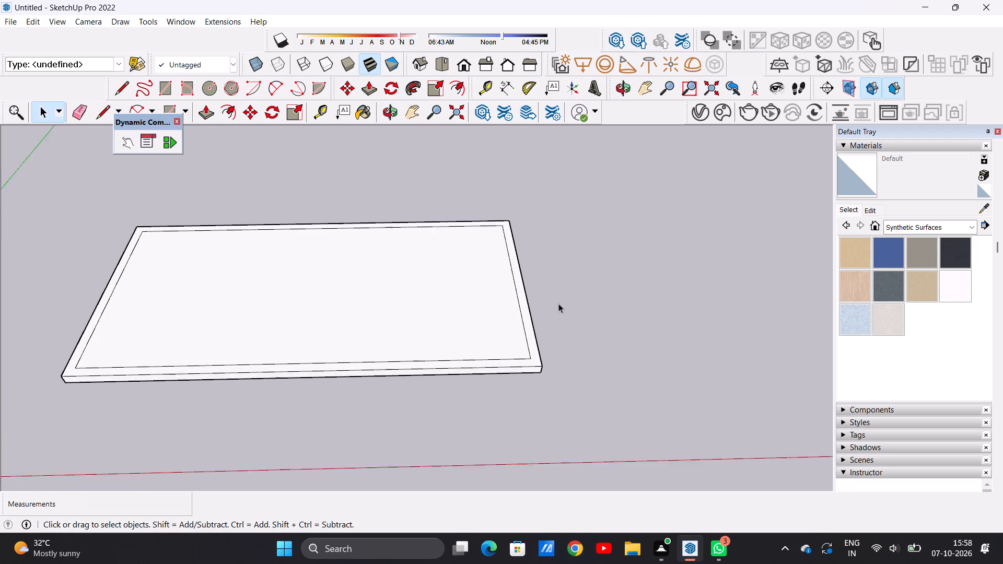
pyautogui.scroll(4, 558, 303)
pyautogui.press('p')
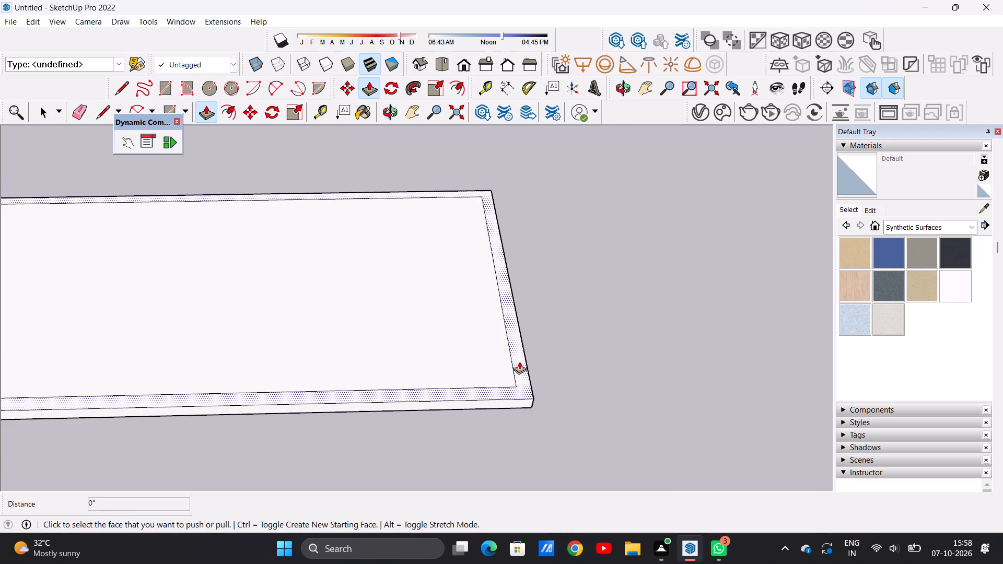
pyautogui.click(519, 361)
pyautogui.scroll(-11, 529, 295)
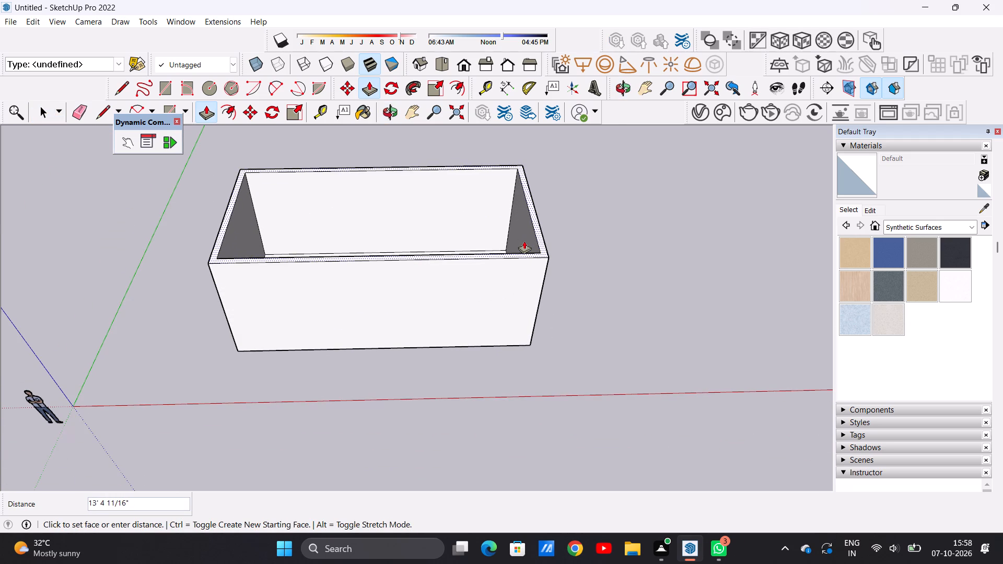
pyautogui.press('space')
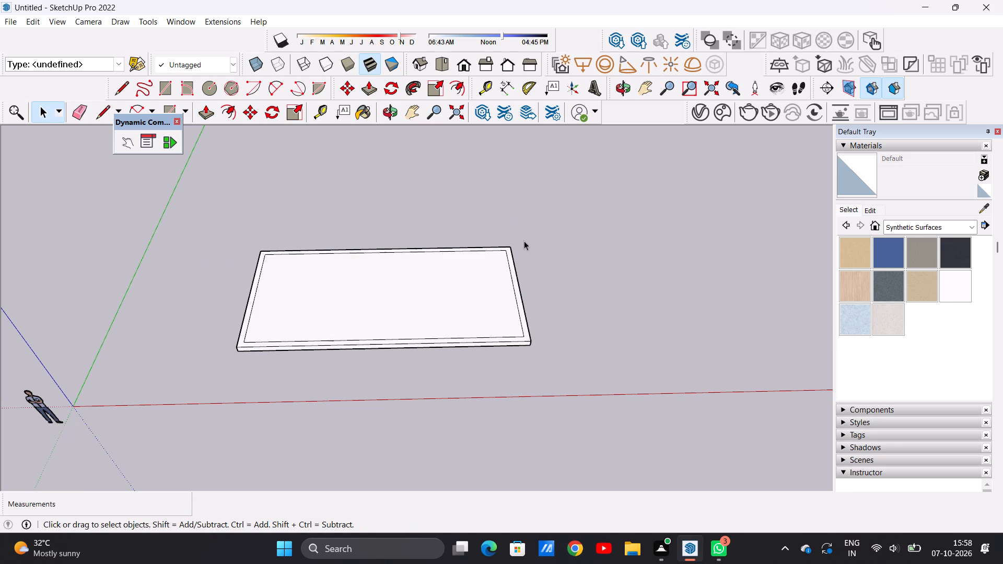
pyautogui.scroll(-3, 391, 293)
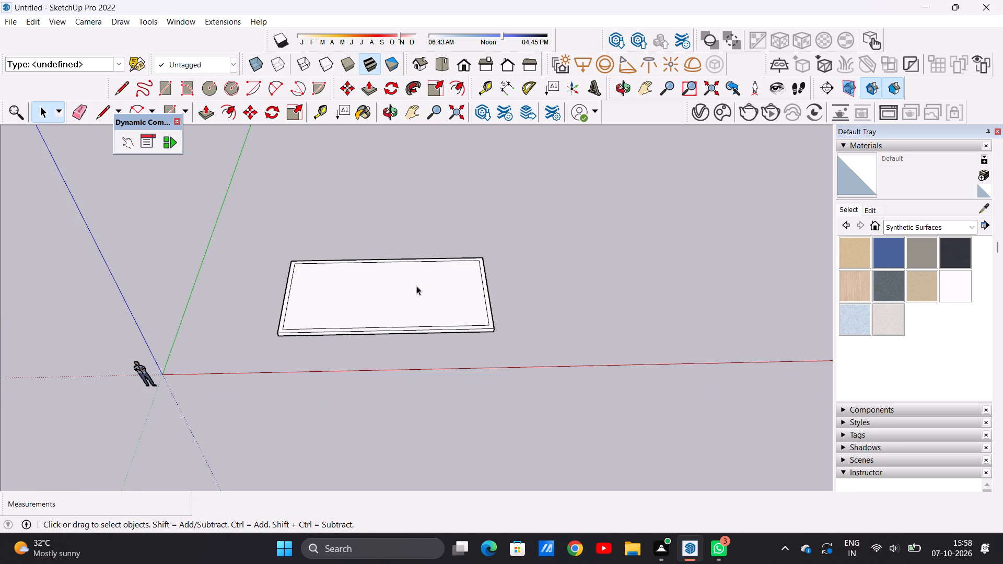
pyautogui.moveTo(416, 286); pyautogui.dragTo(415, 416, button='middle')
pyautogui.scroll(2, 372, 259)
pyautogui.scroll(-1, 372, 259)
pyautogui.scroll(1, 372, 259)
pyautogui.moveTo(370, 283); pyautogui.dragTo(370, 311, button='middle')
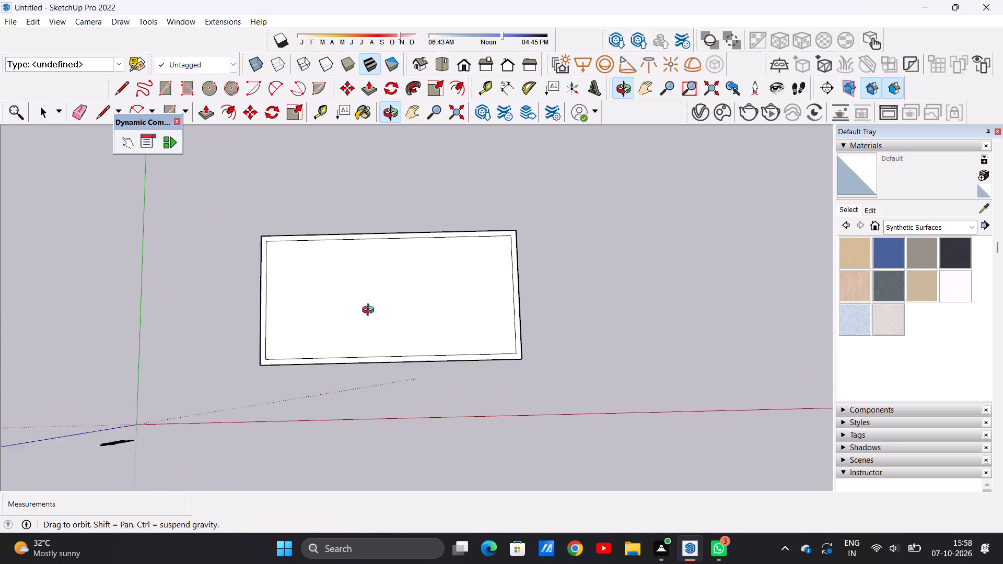
# Draw two closely spaced parallel lines about 16' 6" long across the slab's inner face, outlining a partition strip between the long borders.
pyautogui.moveTo(370, 311); pyautogui.dragTo(377, 354, button='middle')
pyautogui.scroll(5, 360, 238)
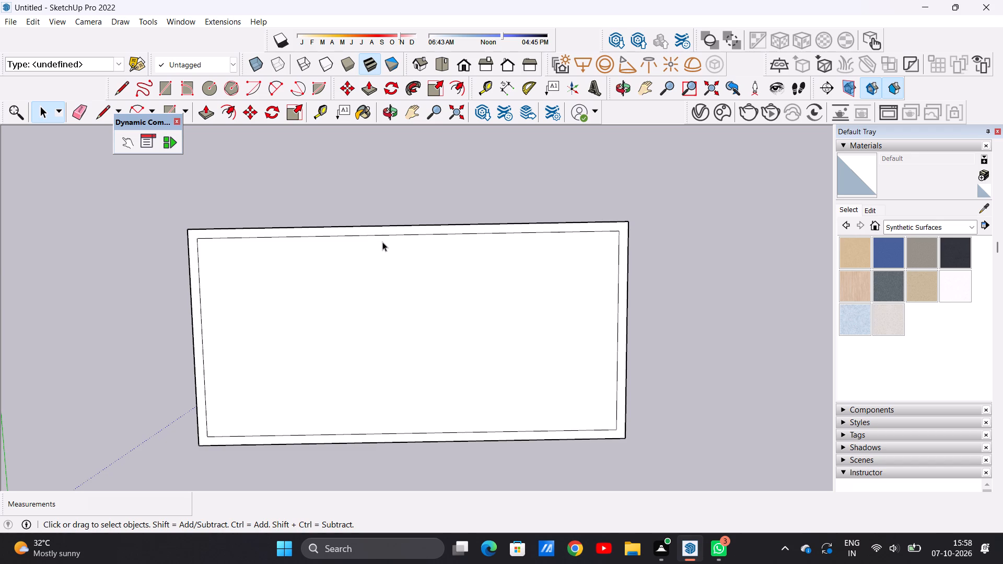
pyautogui.press('l')
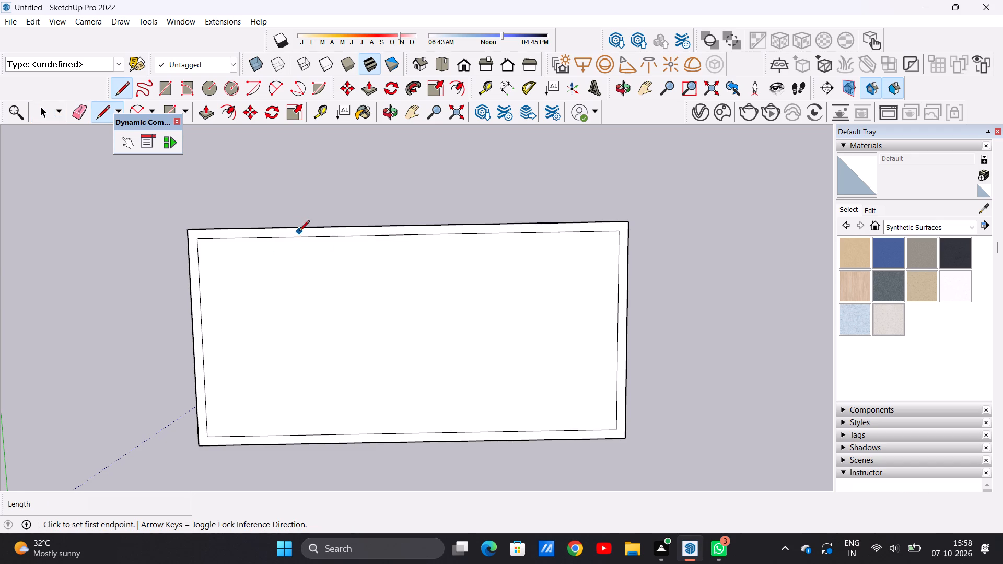
pyautogui.click(329, 235)
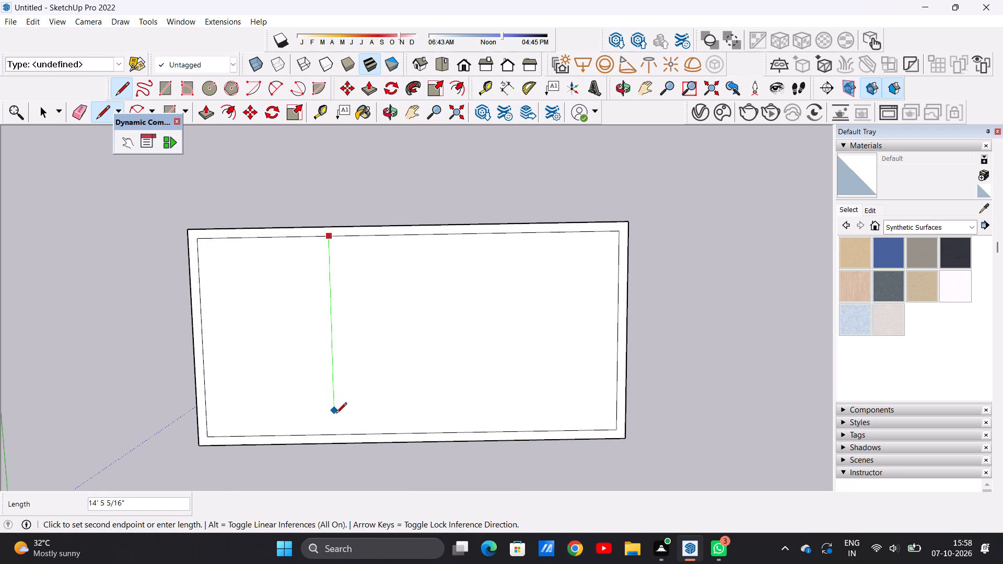
pyautogui.click(334, 433)
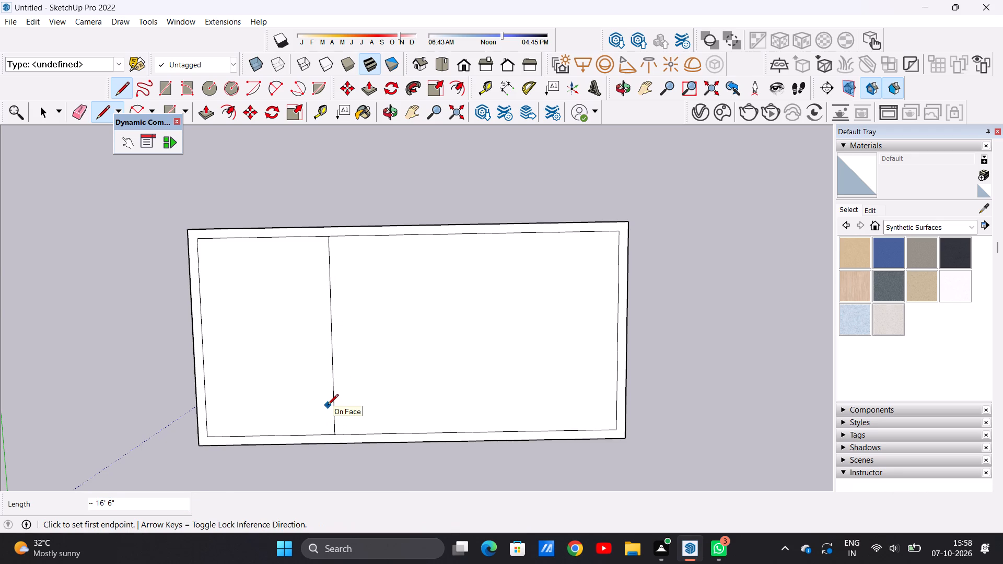
pyautogui.click(339, 238)
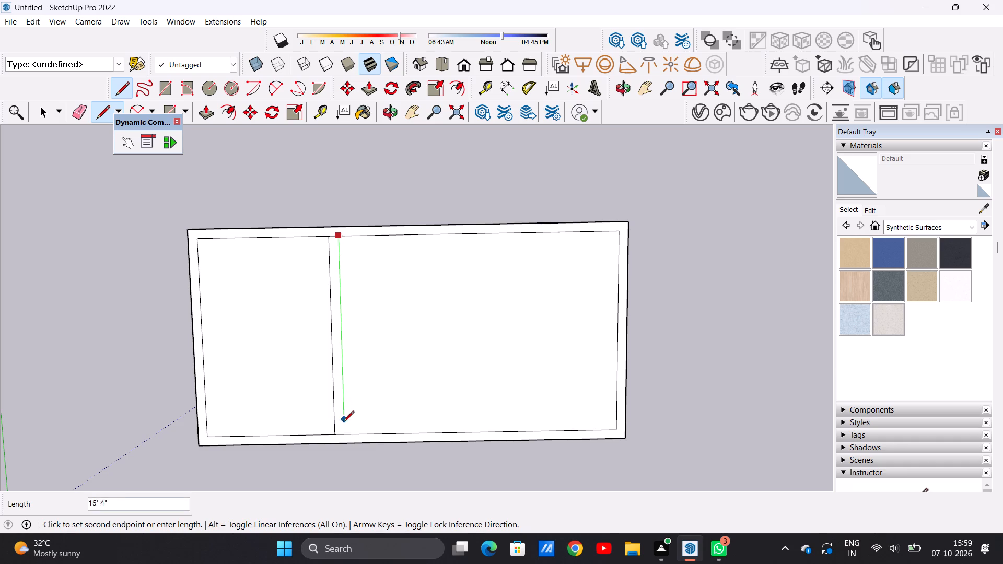
pyautogui.click(347, 429)
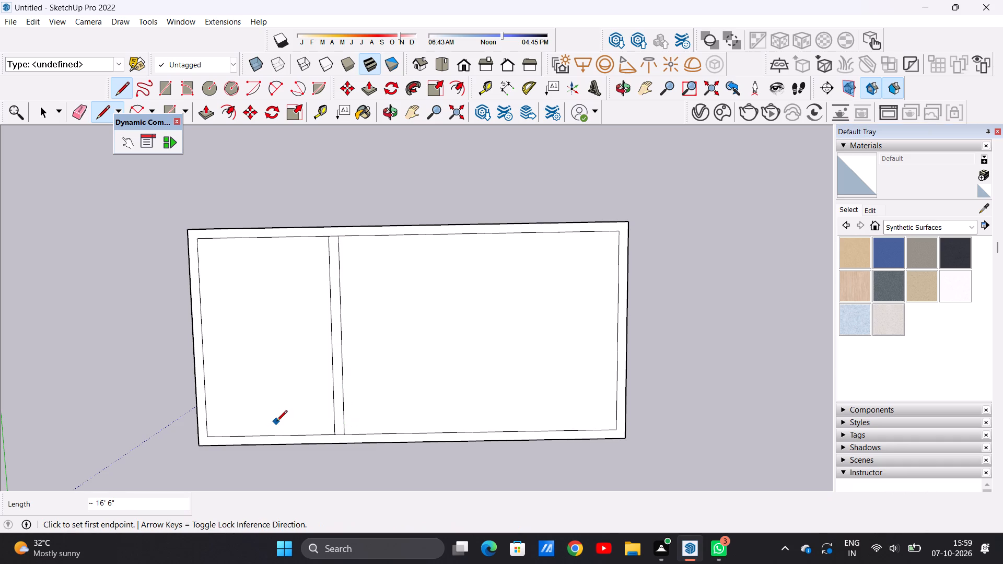
pyautogui.press('space')
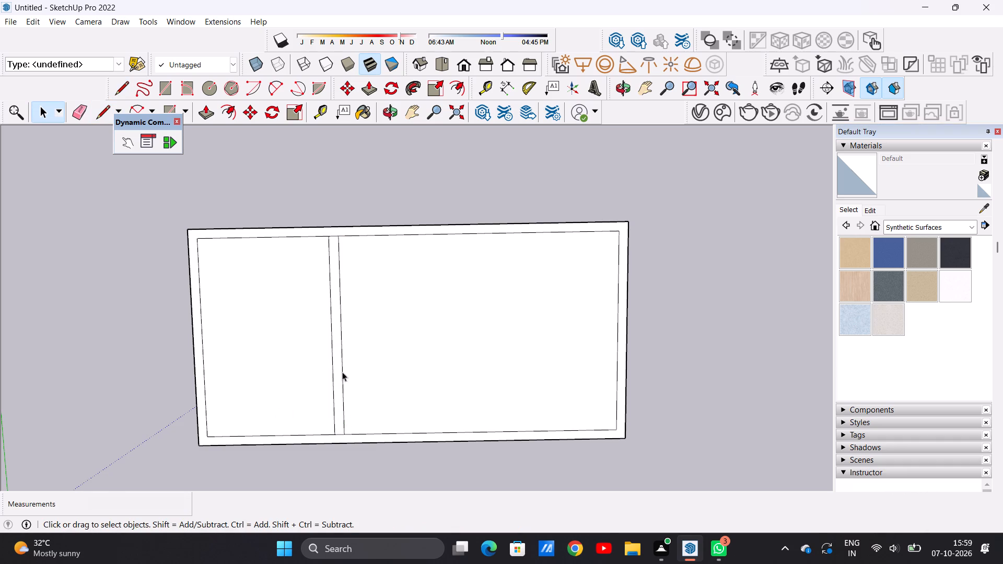
# Copy the partition strip with its edges about 13' 1 1/2" along the red axis to outline a second partition.
pyautogui.doubleClick(336, 384)
pyautogui.press('m')
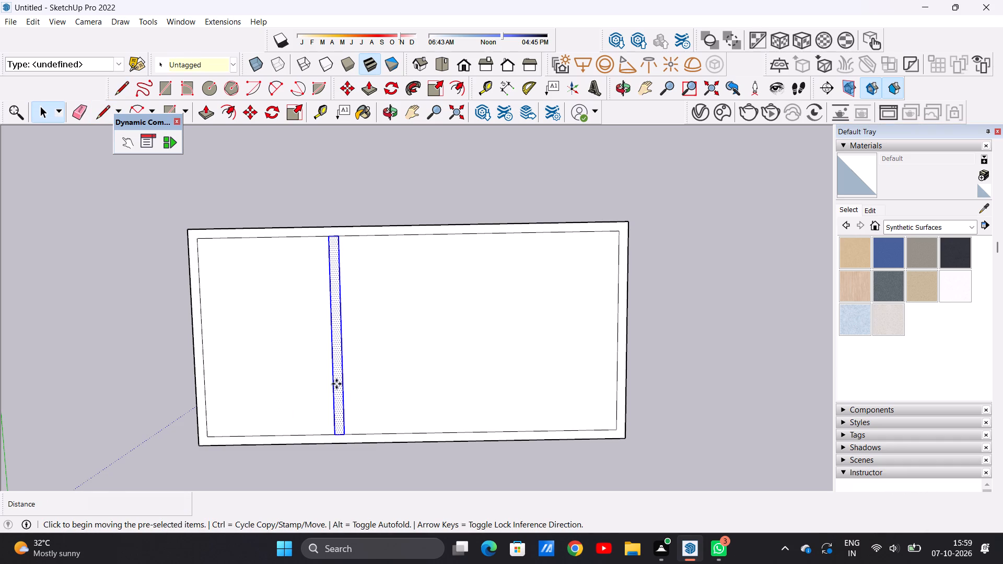
pyautogui.click(344, 436)
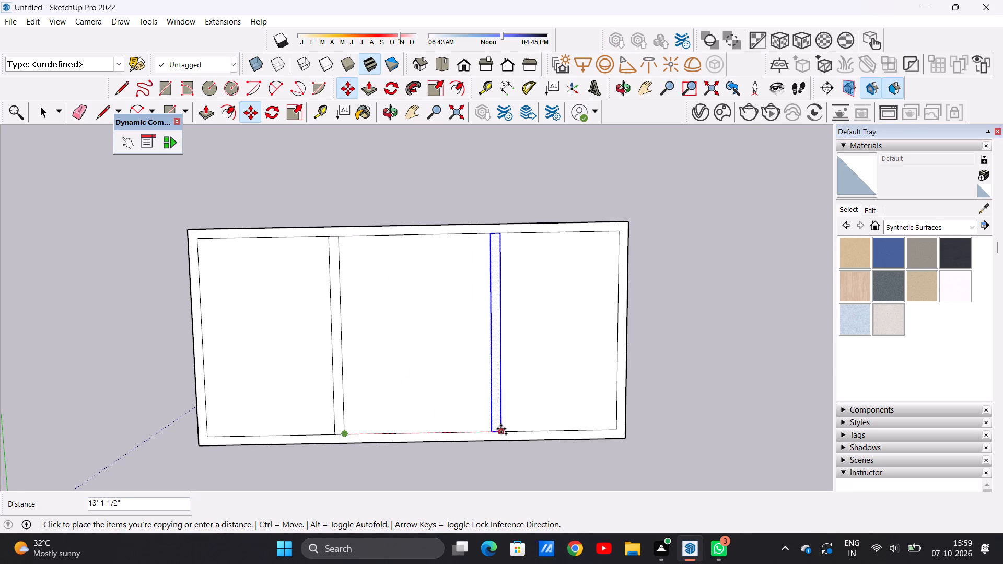
pyautogui.click(501, 429)
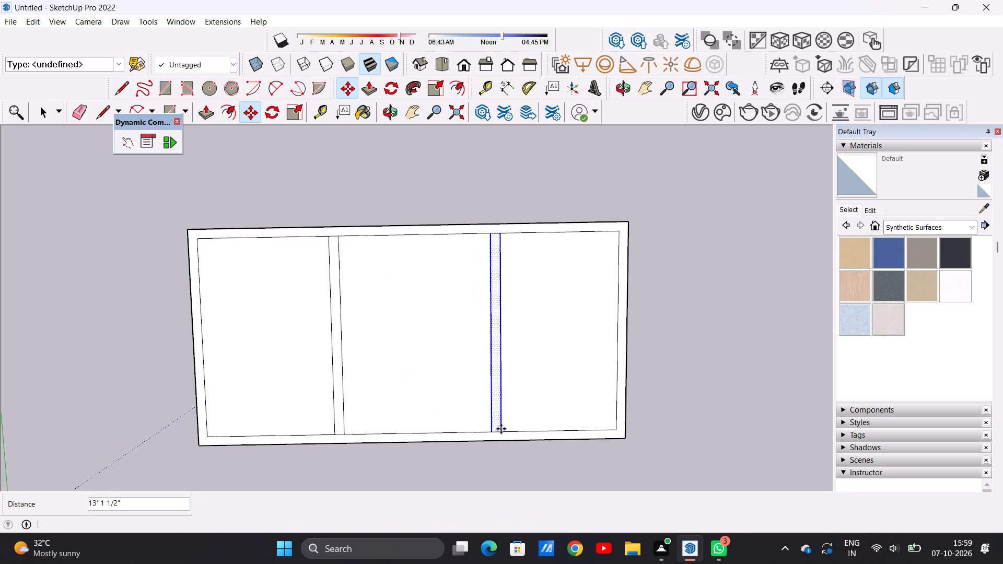
pyautogui.press('space')
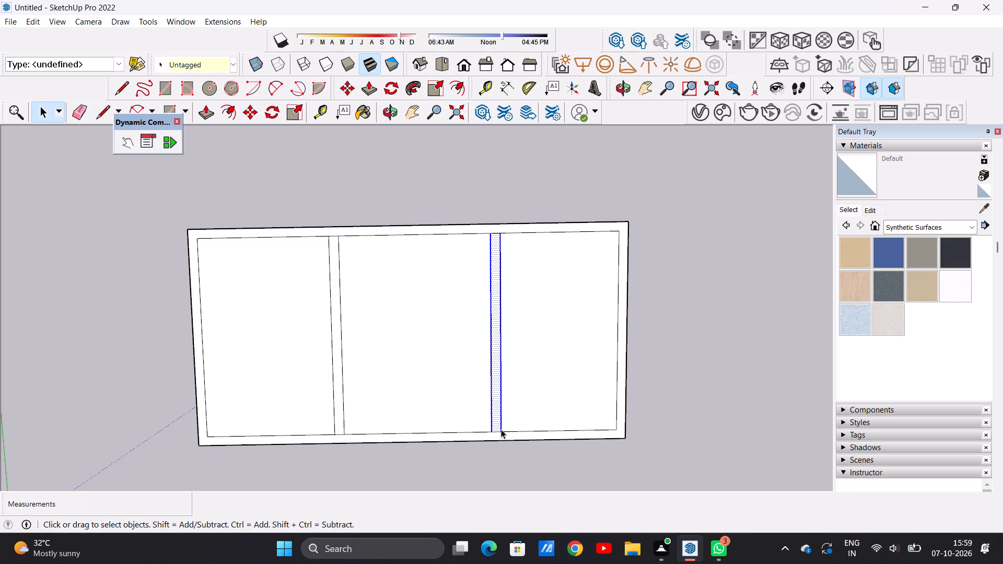
pyautogui.click(713, 334)
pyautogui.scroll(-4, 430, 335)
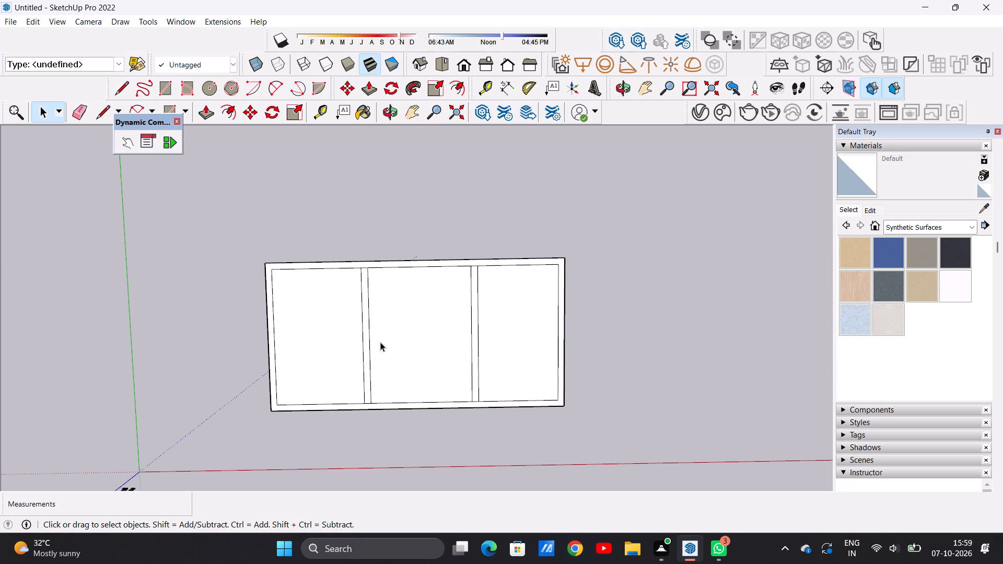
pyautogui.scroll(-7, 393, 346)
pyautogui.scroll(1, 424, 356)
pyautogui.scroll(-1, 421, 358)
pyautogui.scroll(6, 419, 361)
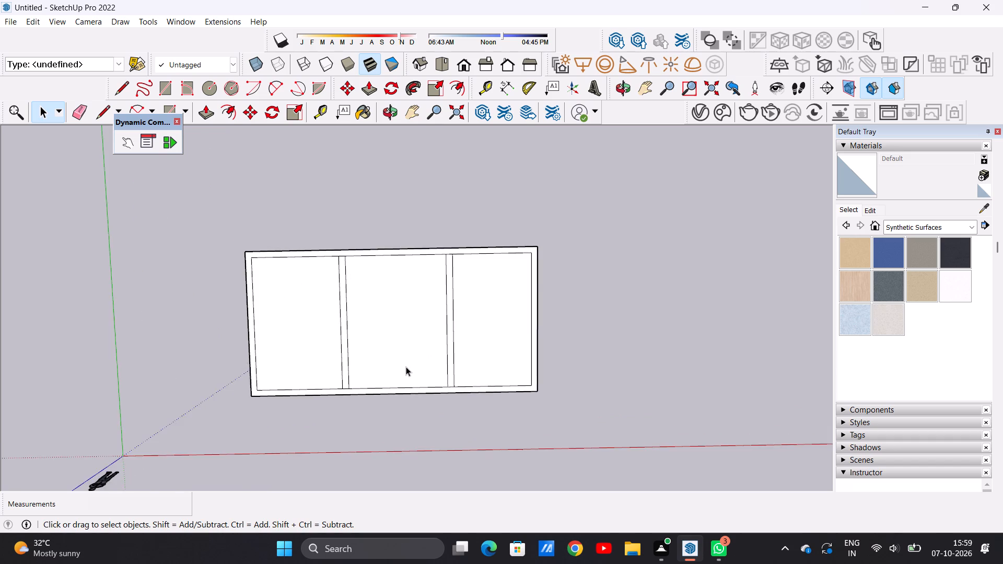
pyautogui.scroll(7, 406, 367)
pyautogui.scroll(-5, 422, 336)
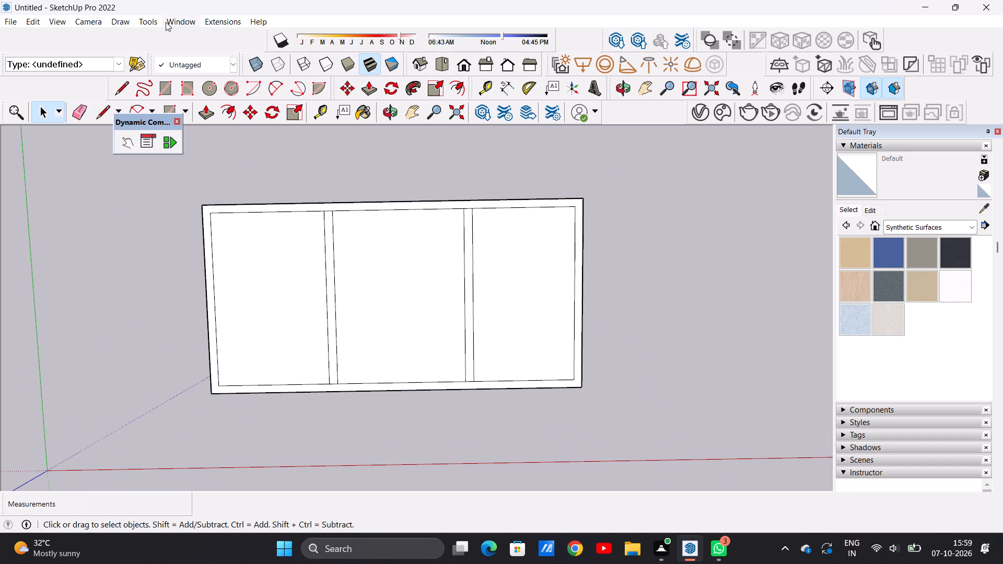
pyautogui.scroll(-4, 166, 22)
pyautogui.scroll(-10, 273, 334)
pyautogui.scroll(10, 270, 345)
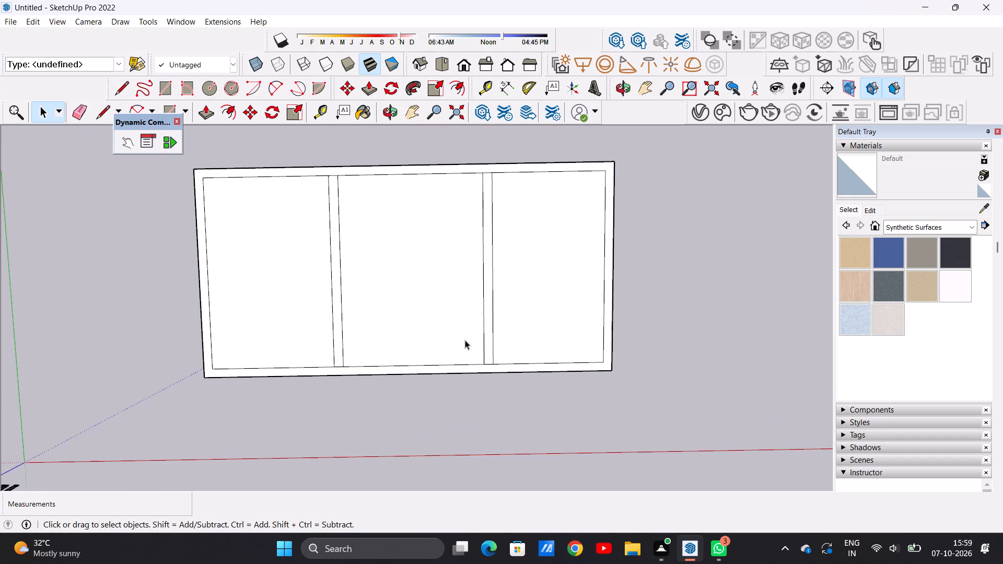
# Draw a 9" line across the wall border at both corners nearest the red axis, separating the front strip from the other three sides.
pyautogui.scroll(8, 216, 379)
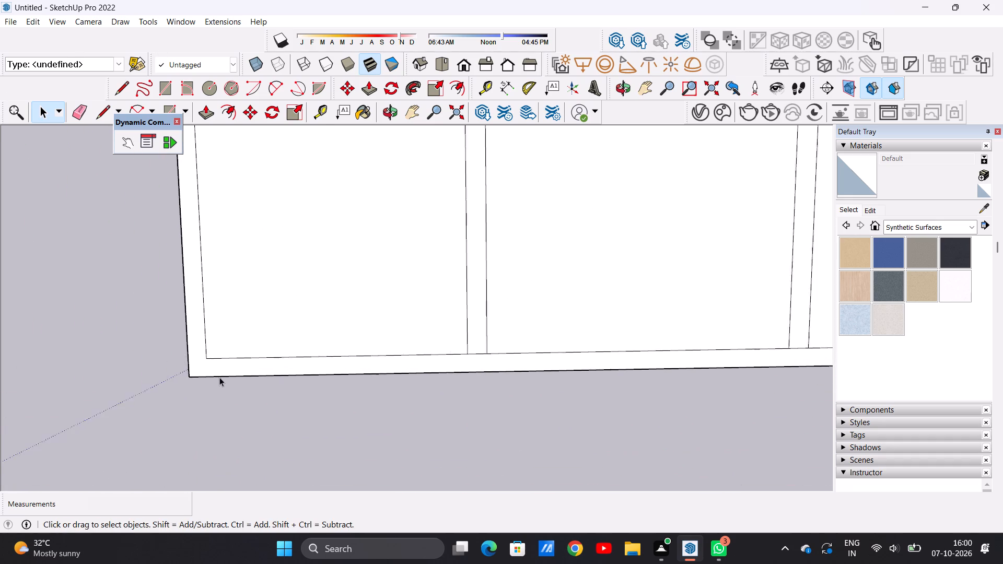
pyautogui.scroll(1, 219, 377)
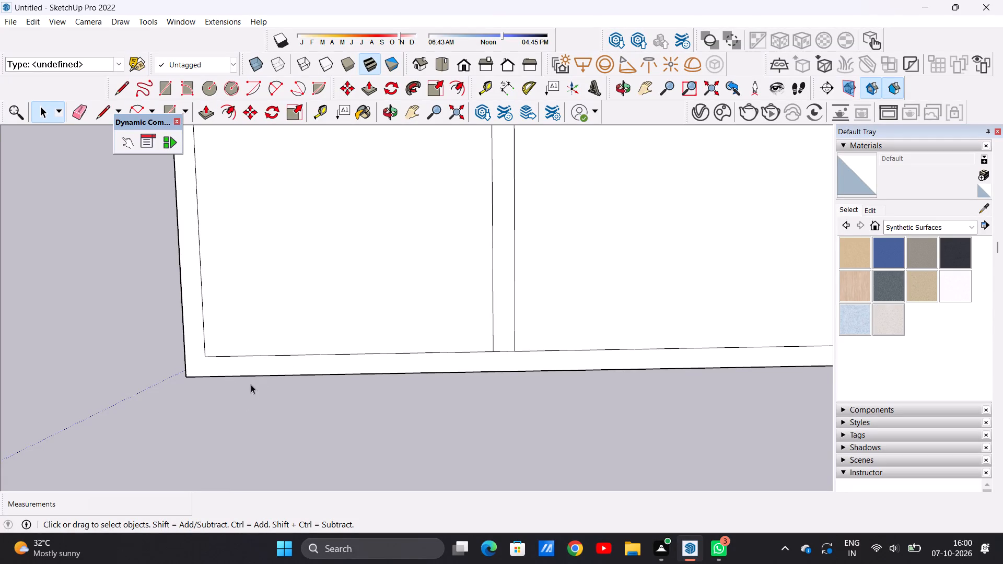
pyautogui.scroll(-17, 264, 381)
pyautogui.scroll(12, 263, 385)
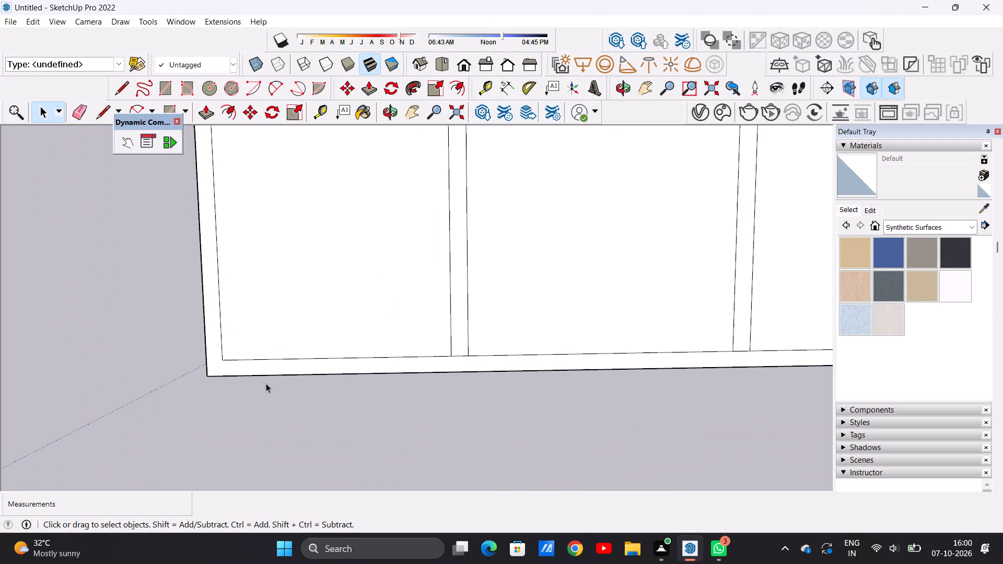
pyautogui.press('l')
pyautogui.scroll(3, 233, 367)
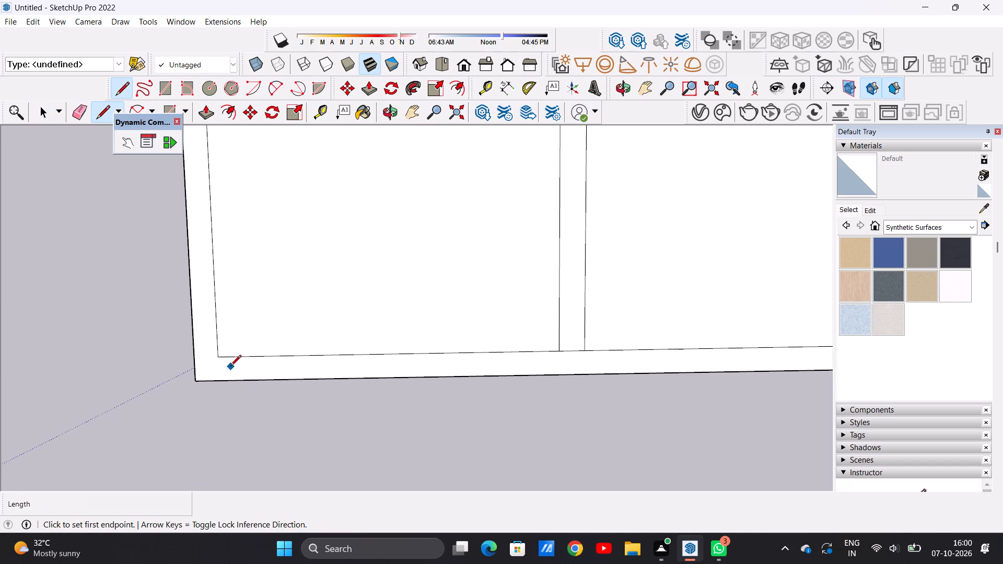
pyautogui.scroll(4, 230, 367)
pyautogui.click(219, 353)
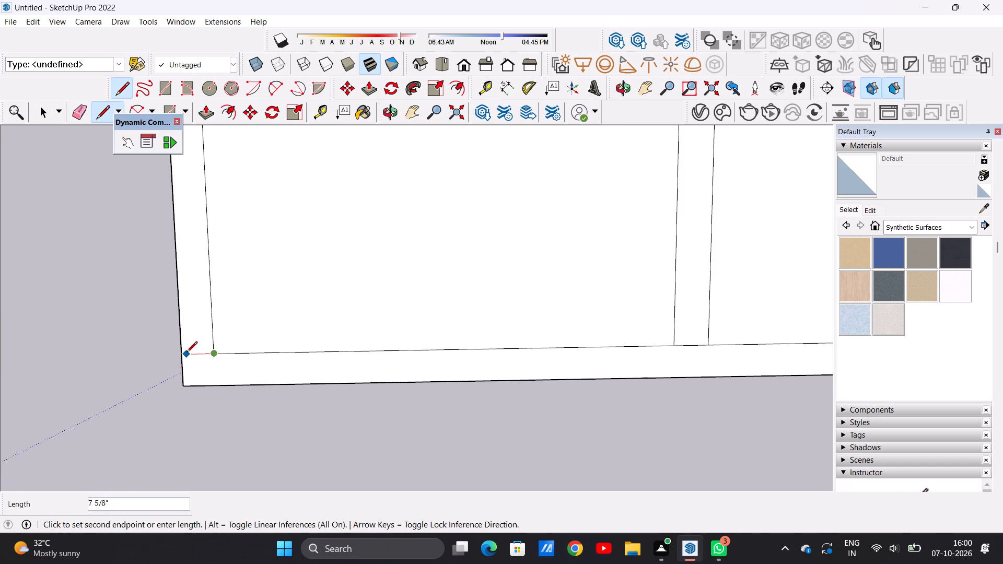
pyautogui.click(183, 354)
pyautogui.scroll(-10, 207, 351)
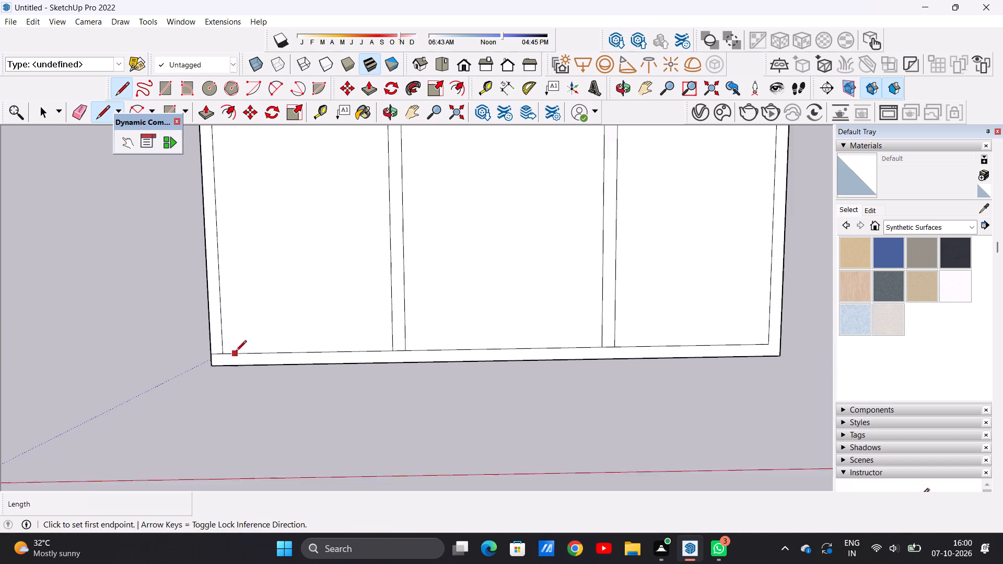
pyautogui.scroll(-8, 236, 352)
pyautogui.scroll(15, 535, 355)
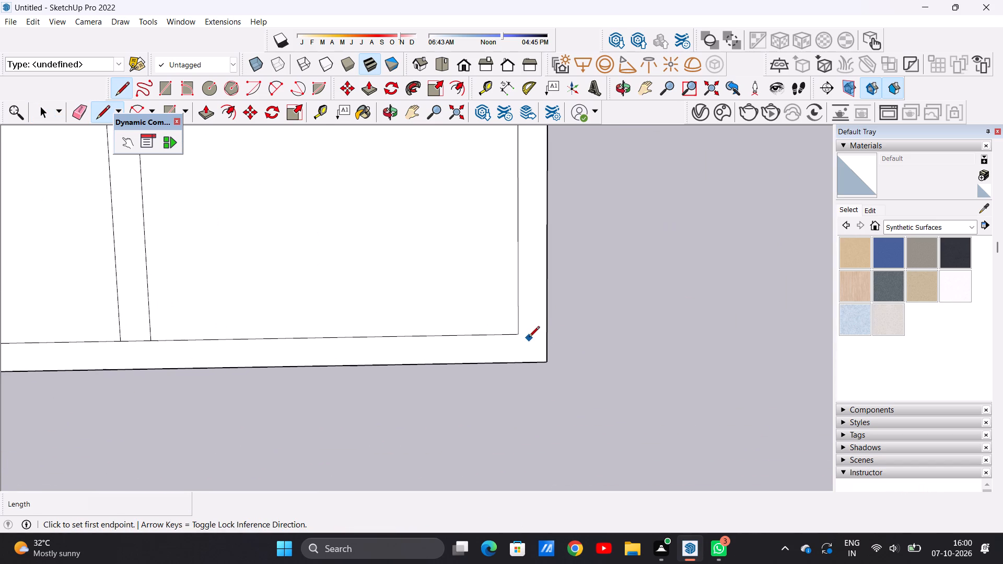
pyautogui.click(521, 337)
pyautogui.click(545, 335)
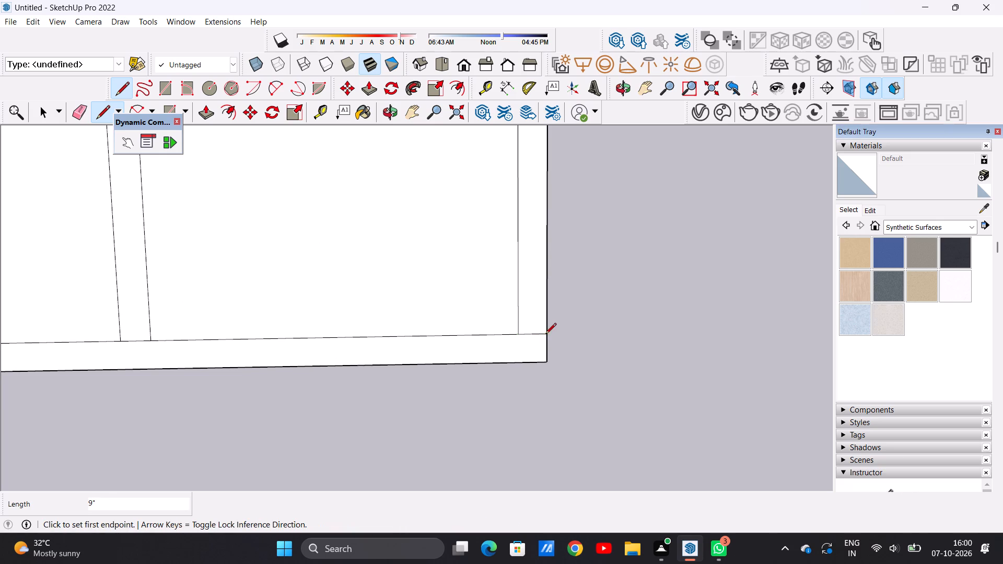
pyautogui.press('space')
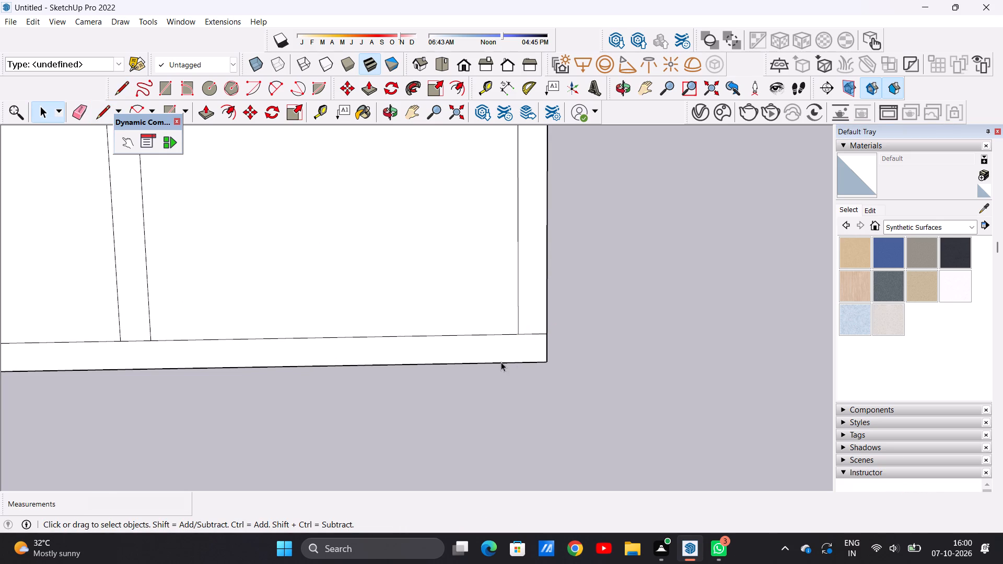
# Push/Pull the U-shaped border face along the back and two short sides upward 10' into walls.
pyautogui.scroll(-17, 501, 362)
pyautogui.scroll(9, 455, 374)
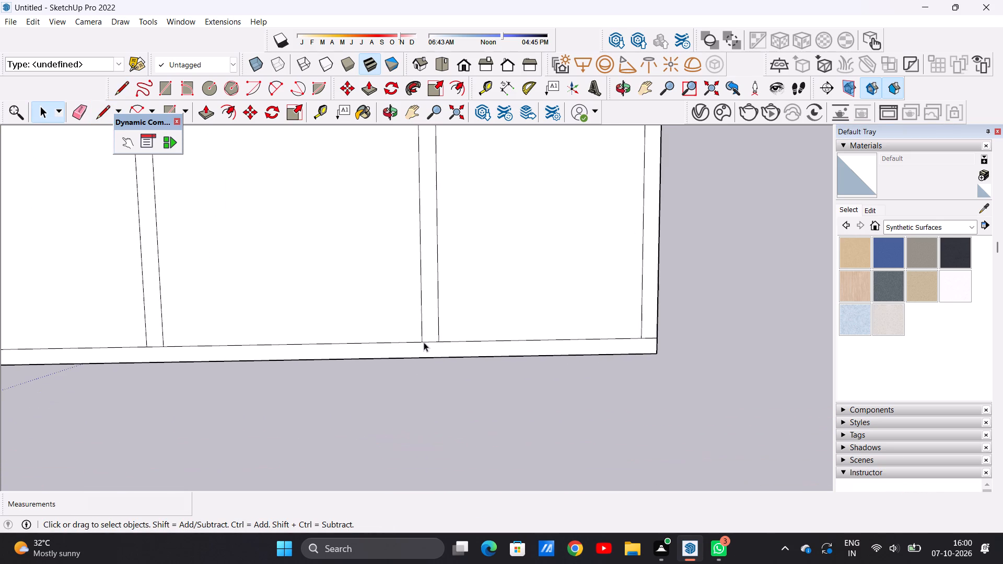
pyautogui.scroll(1, 424, 342)
pyautogui.scroll(-7, 399, 324)
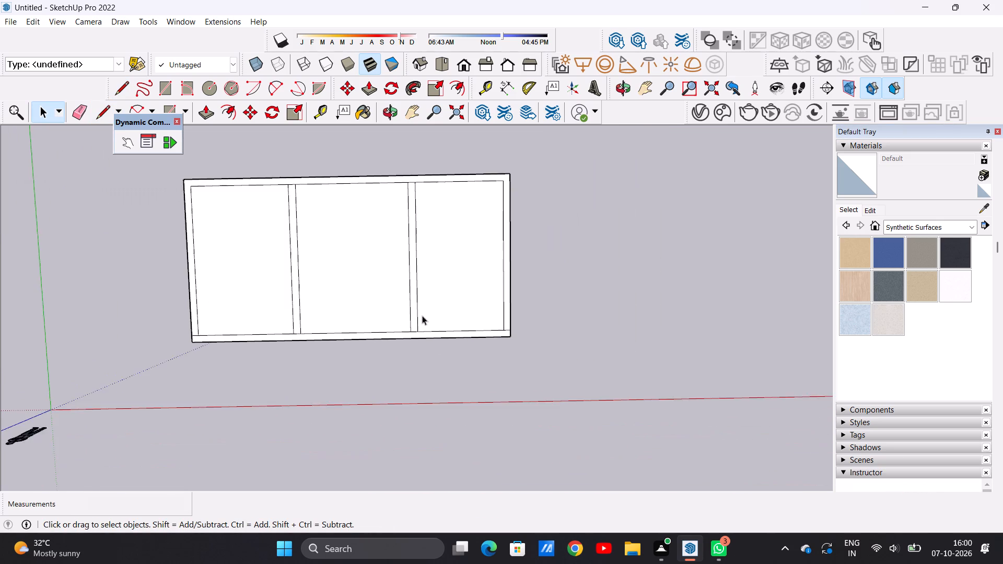
pyautogui.scroll(-3, 422, 315)
pyautogui.moveTo(435, 355); pyautogui.dragTo(436, 137, button='middle')
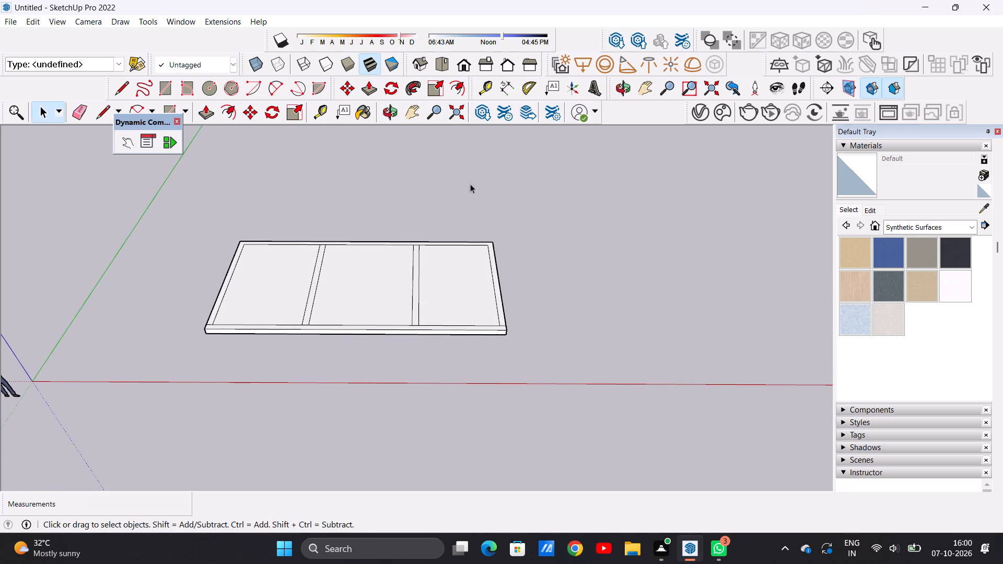
pyautogui.scroll(11, 442, 305)
pyautogui.scroll(-7, 419, 302)
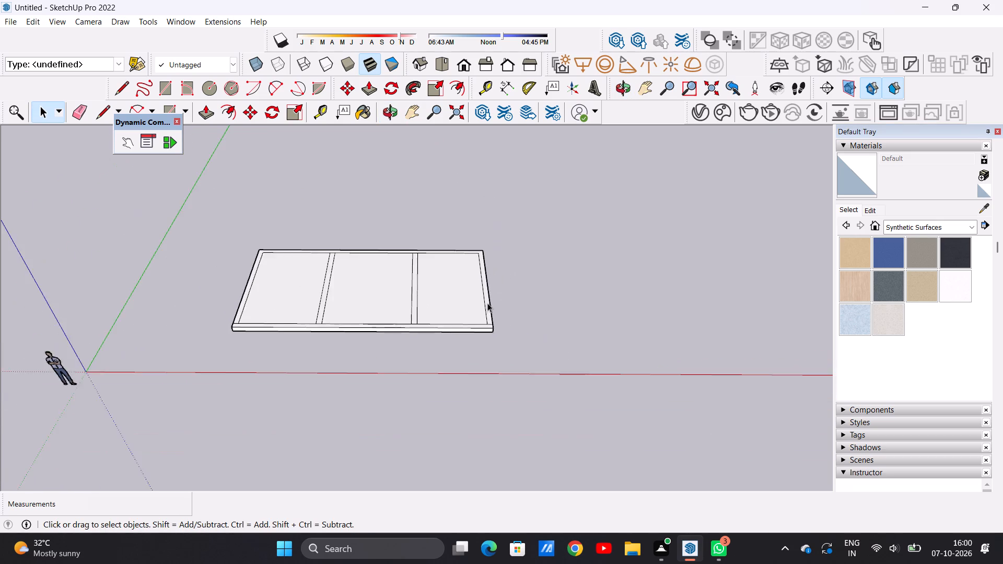
pyautogui.scroll(9, 496, 308)
pyautogui.press('p')
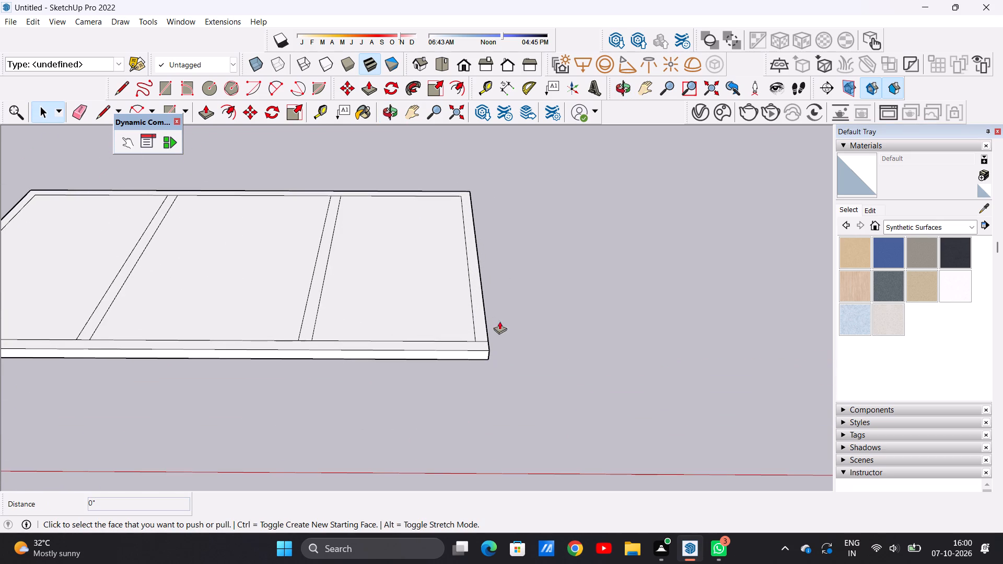
pyautogui.click(485, 325)
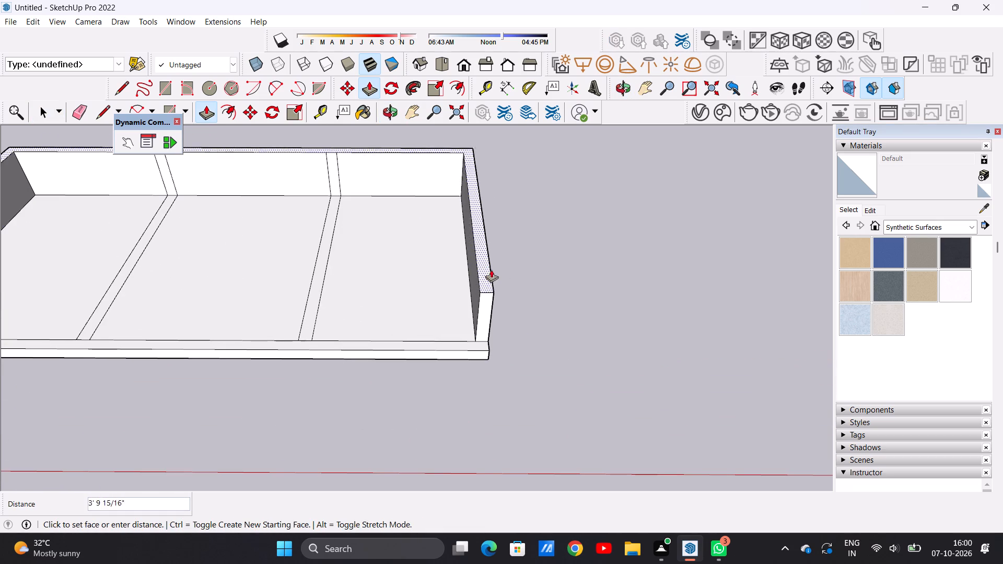
pyautogui.scroll(-2, 492, 233)
pyautogui.scroll(1, 492, 233)
pyautogui.scroll(-5, 492, 233)
pyautogui.moveTo(495, 221); pyautogui.dragTo(501, 178, button='middle')
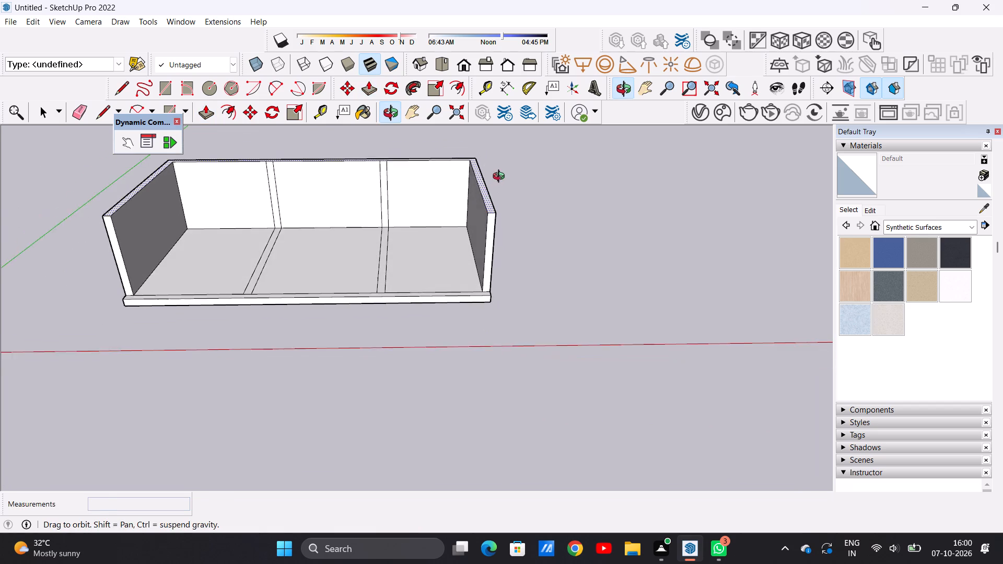
pyautogui.moveTo(501, 178); pyautogui.dragTo(499, 167, button='middle')
pyautogui.scroll(-4, 487, 216)
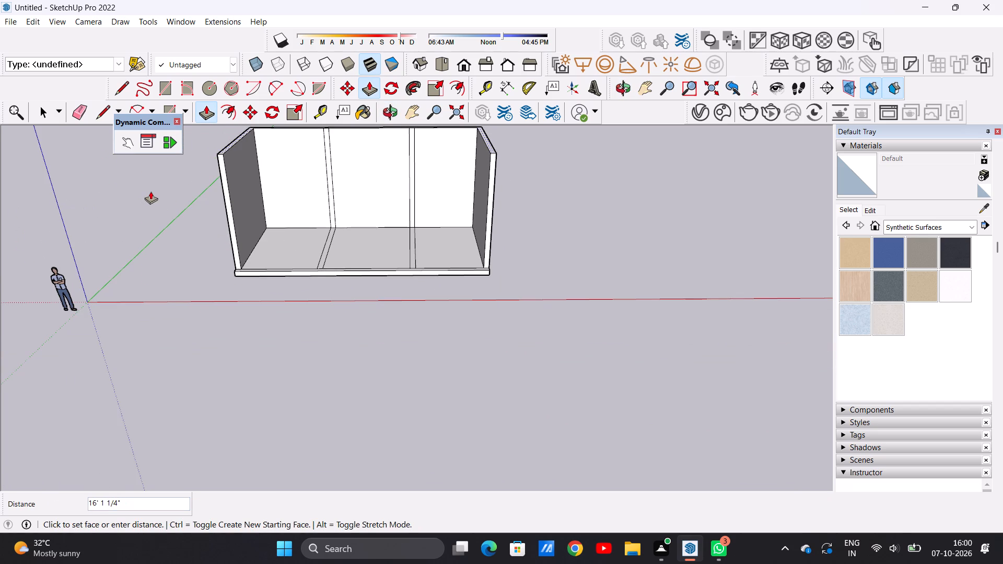
pyautogui.press('1')
pyautogui.write("0'")
pyautogui.press('Return')
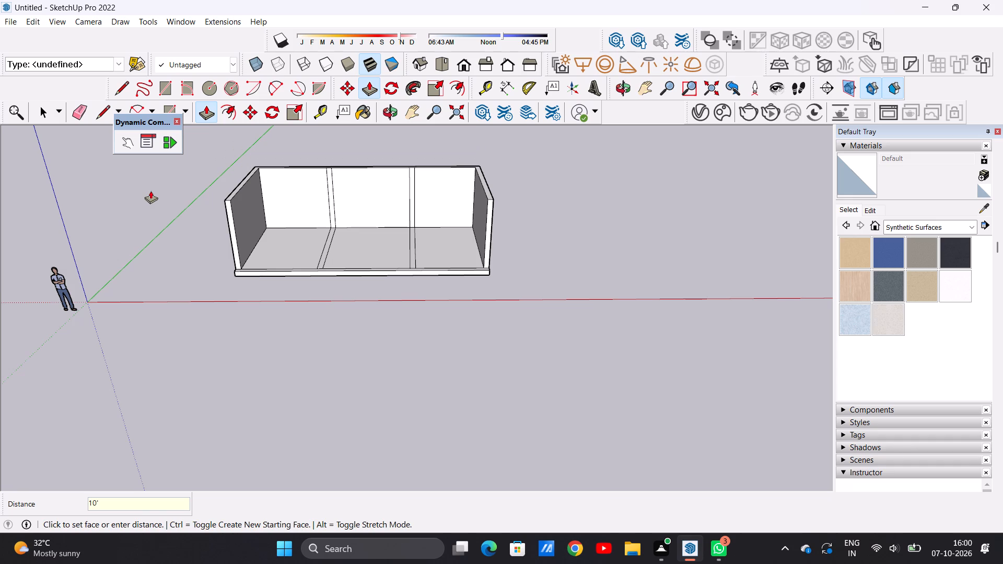
pyautogui.press('space')
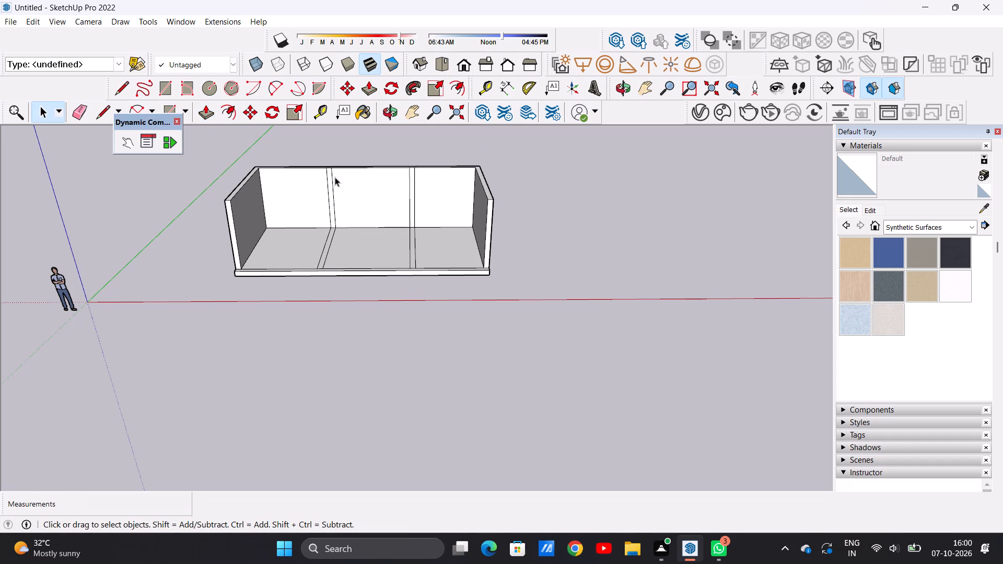
# Examine the raised walls and the two partition outlines from the open front side.
pyautogui.scroll(-8, 316, 203)
pyautogui.moveTo(311, 222); pyautogui.dragTo(310, 179, button='middle')
pyautogui.scroll(6, 313, 223)
pyautogui.scroll(-1, 314, 223)
pyautogui.scroll(1, 307, 218)
pyautogui.scroll(-1, 301, 222)
pyautogui.scroll(5, 301, 223)
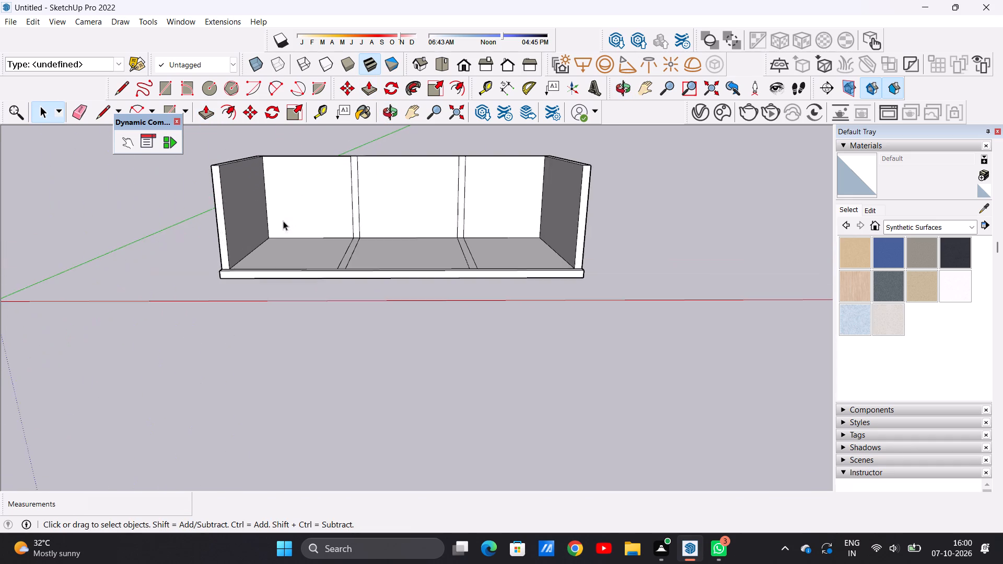
pyautogui.scroll(3, 267, 220)
pyautogui.scroll(-8, 267, 228)
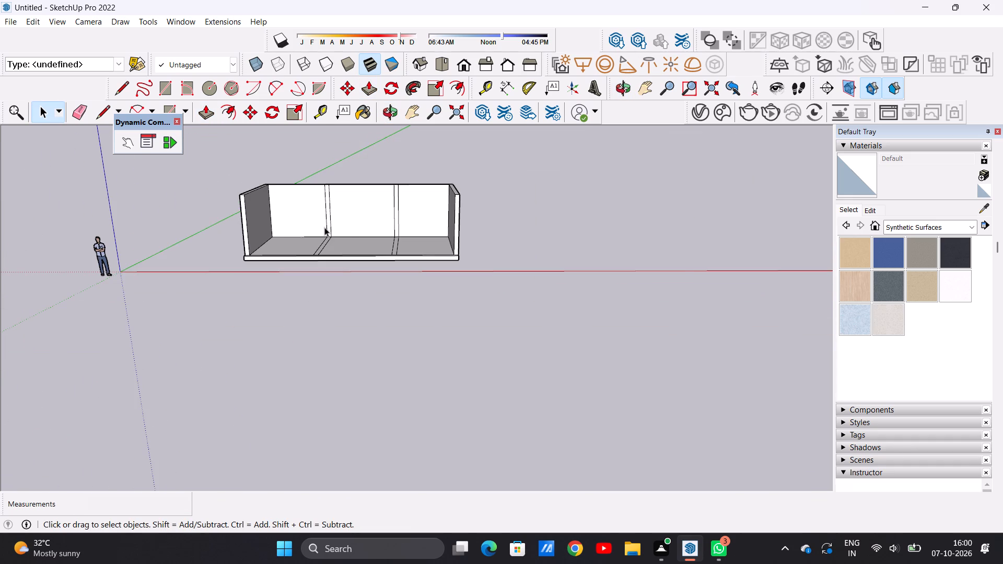
pyautogui.scroll(7, 229, 257)
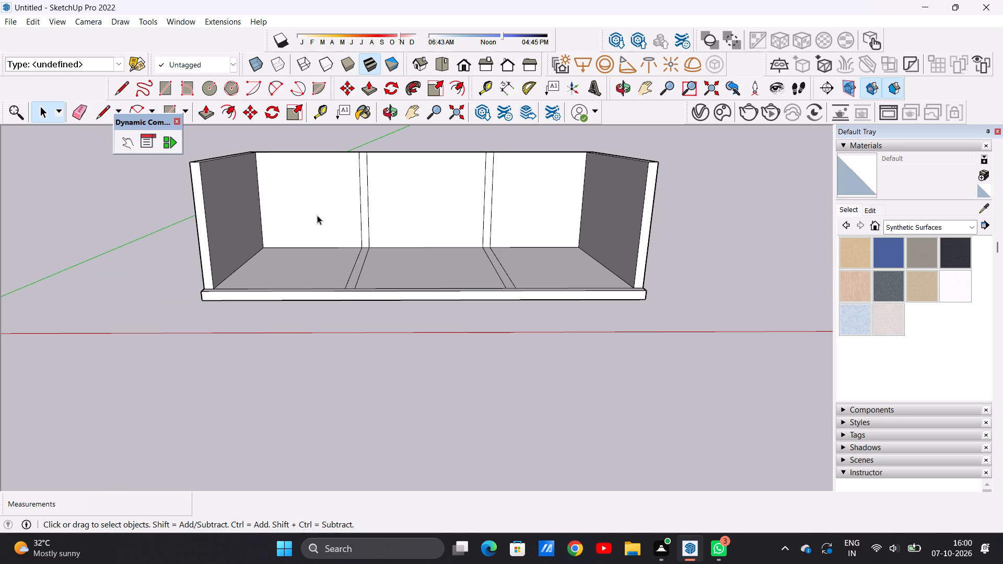
# Push/Pull the partition strip nearer the origin upward 10', level with the top of the outer walls.
pyautogui.scroll(-3, 341, 218)
pyautogui.moveTo(354, 226); pyautogui.dragTo(358, 307, button='middle')
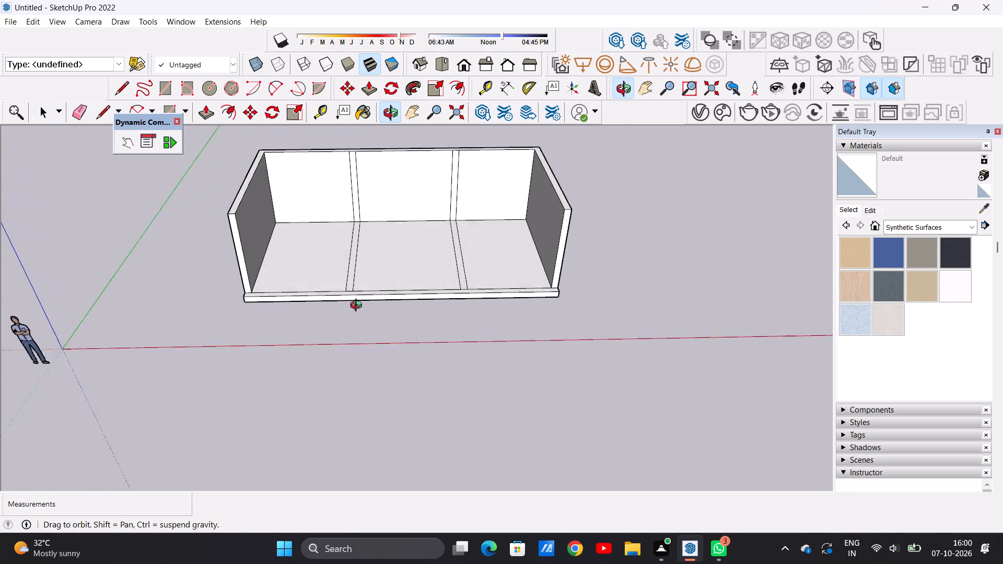
pyautogui.moveTo(358, 307); pyautogui.dragTo(357, 336, button='middle')
pyautogui.scroll(6, 360, 260)
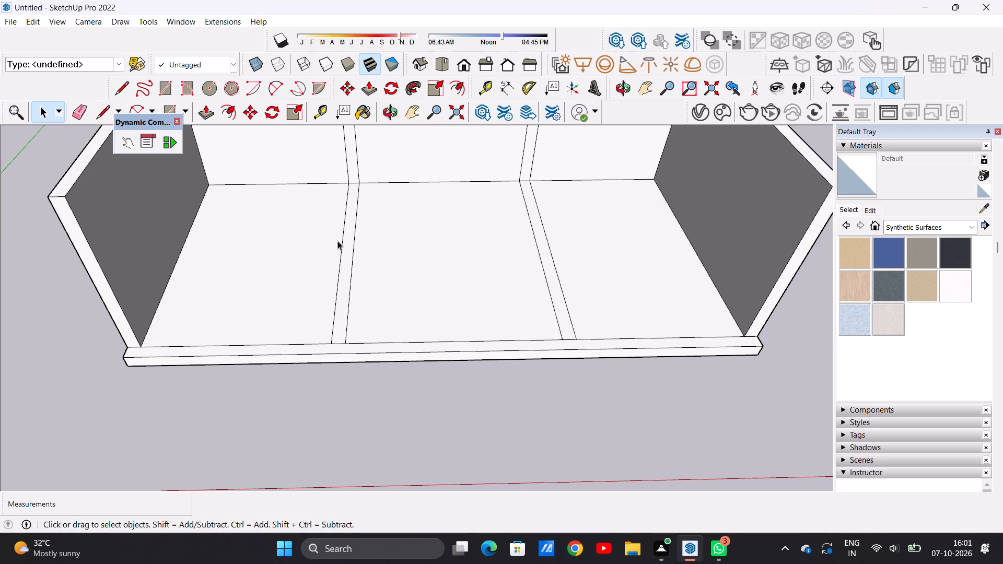
pyautogui.scroll(-9, 339, 243)
pyautogui.scroll(5, 349, 227)
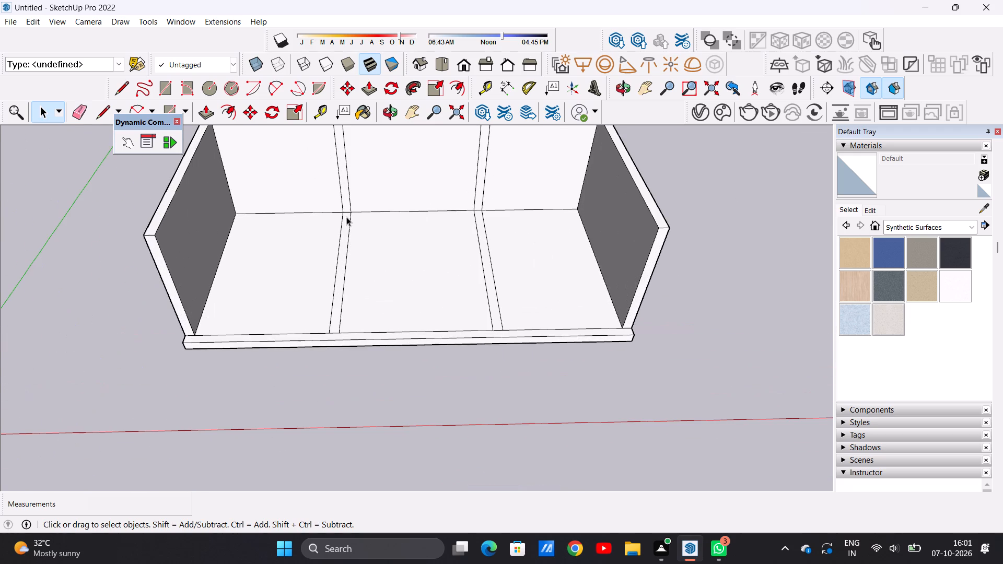
pyautogui.press('p')
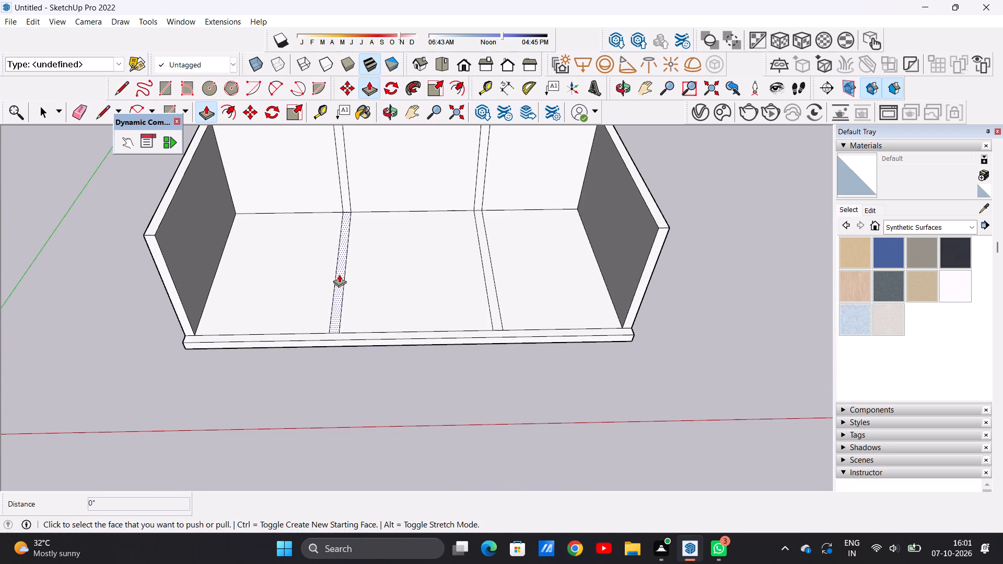
pyautogui.click(337, 275)
pyautogui.scroll(-3, 335, 196)
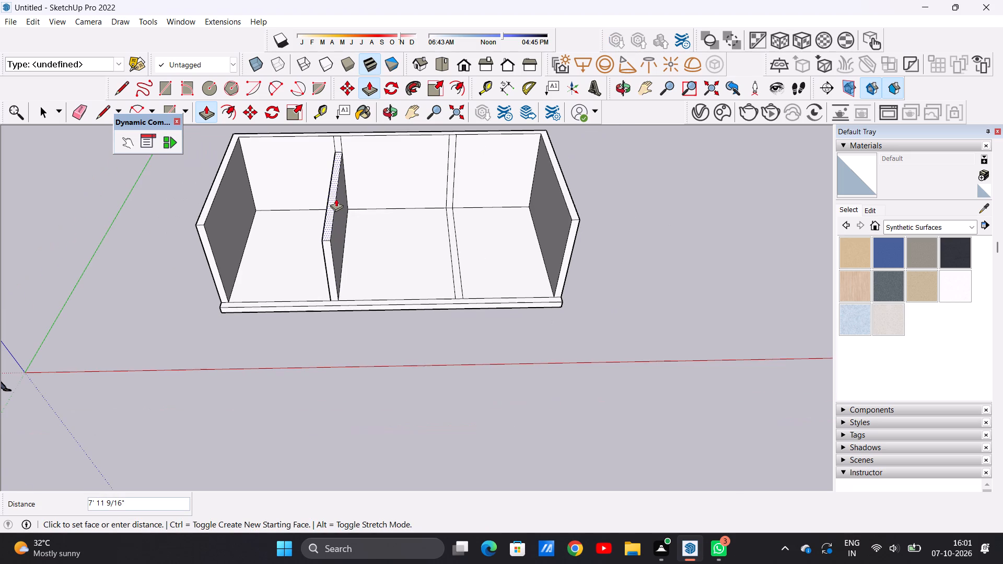
pyautogui.click(206, 223)
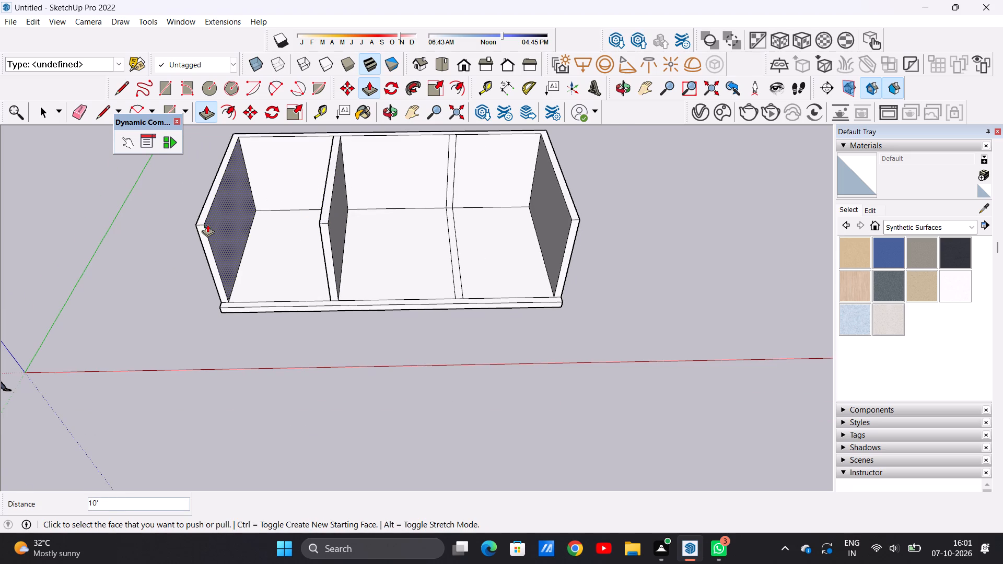
pyautogui.press('space')
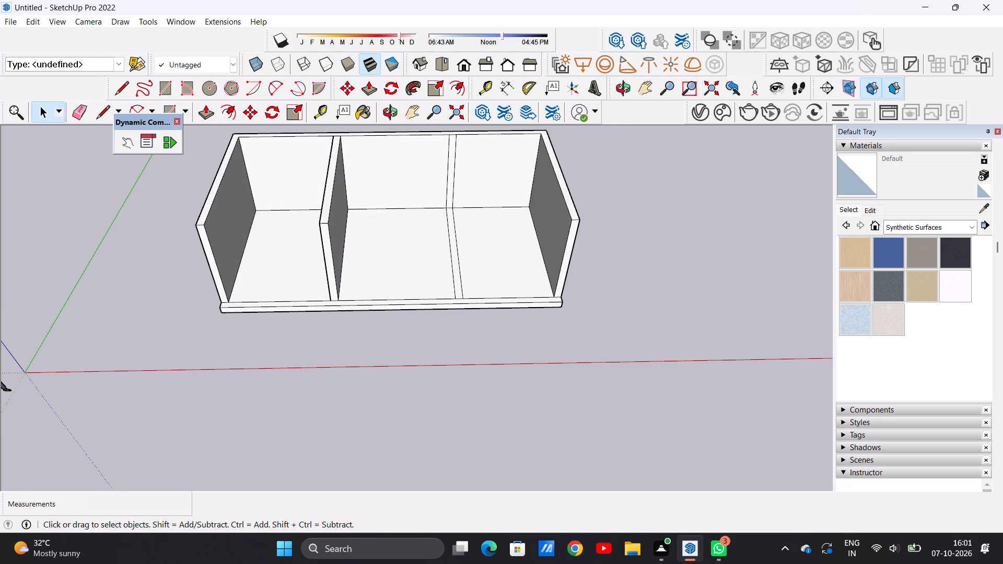
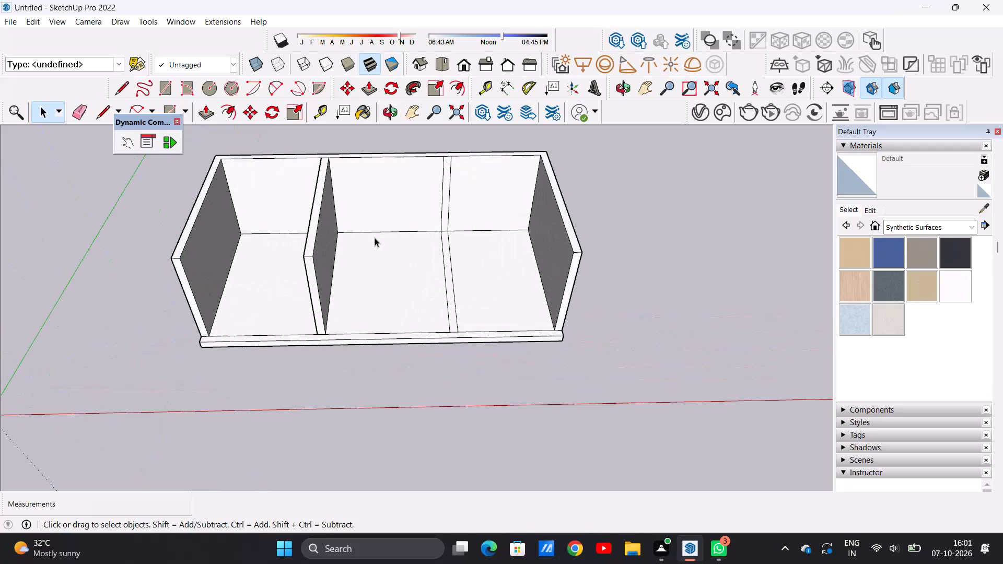
# Draw two closely spaced parallel lines about 12' 4" long across the middle bay's floor, the first from the raised partition's base midpoint.
pyautogui.moveTo(394, 289); pyautogui.dragTo(350, 238, button='middle')
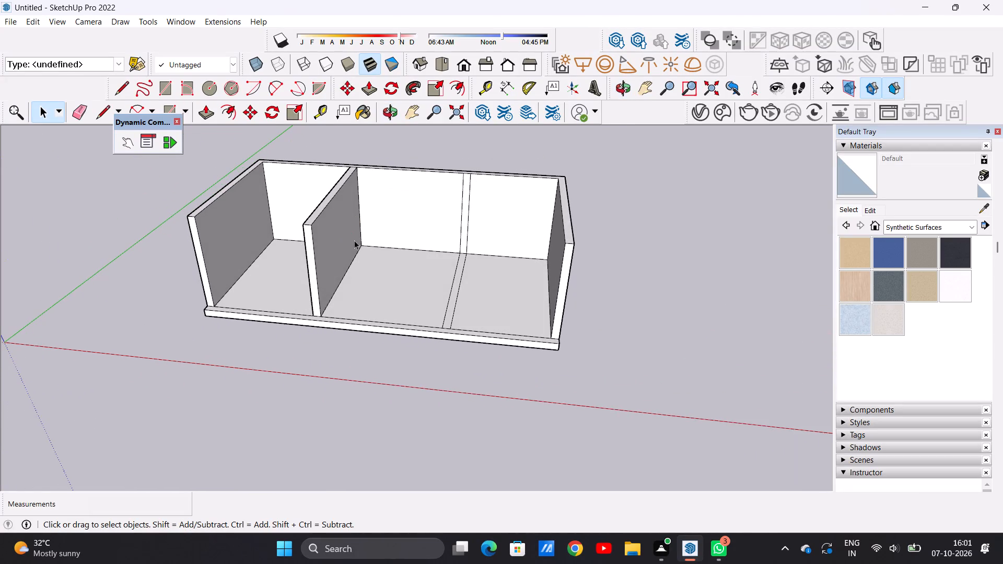
pyautogui.scroll(6, 447, 248)
pyautogui.scroll(-4, 489, 298)
pyautogui.moveTo(461, 302); pyautogui.dragTo(486, 348, button='middle')
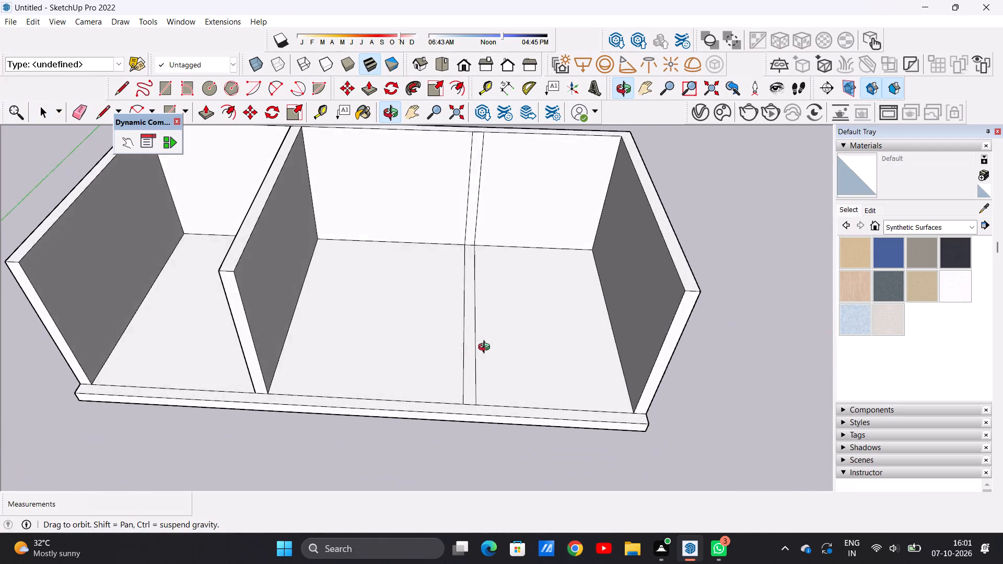
pyautogui.moveTo(486, 348); pyautogui.dragTo(491, 362, button='middle')
pyautogui.scroll(-5, 437, 278)
pyautogui.moveTo(452, 311); pyautogui.dragTo(467, 358, button='middle')
pyautogui.scroll(2, 461, 272)
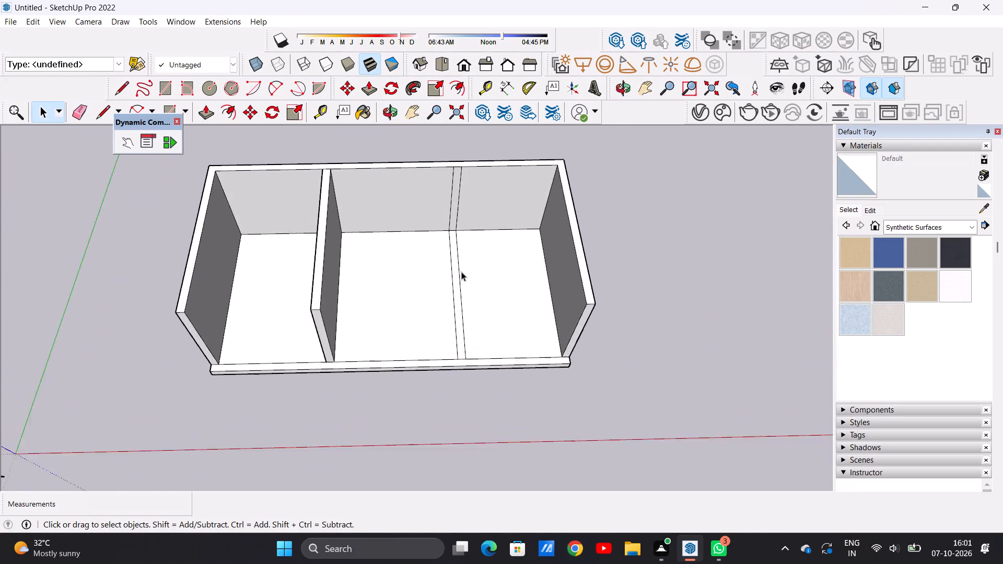
pyautogui.scroll(1, 461, 272)
pyautogui.scroll(2, 403, 289)
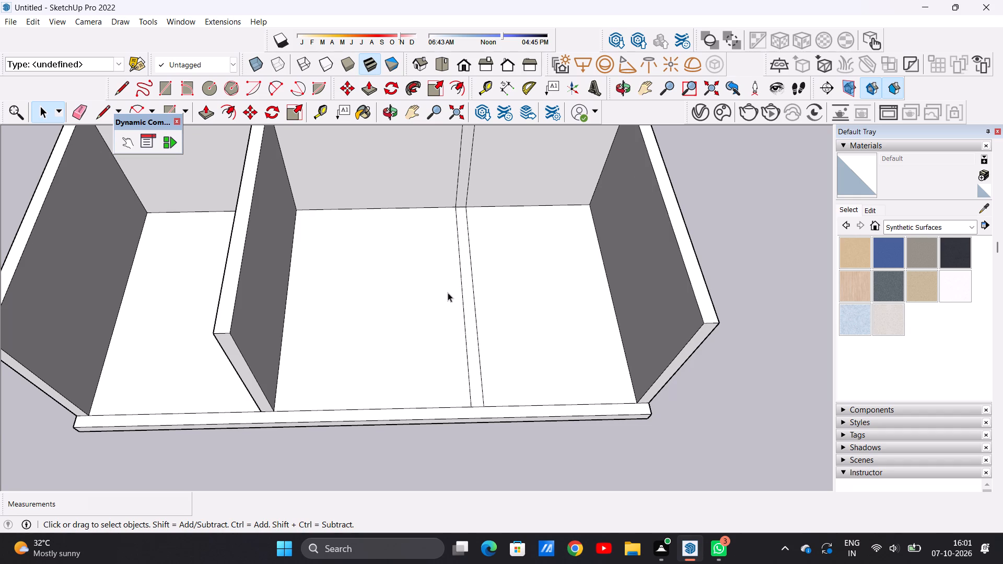
pyautogui.press('l')
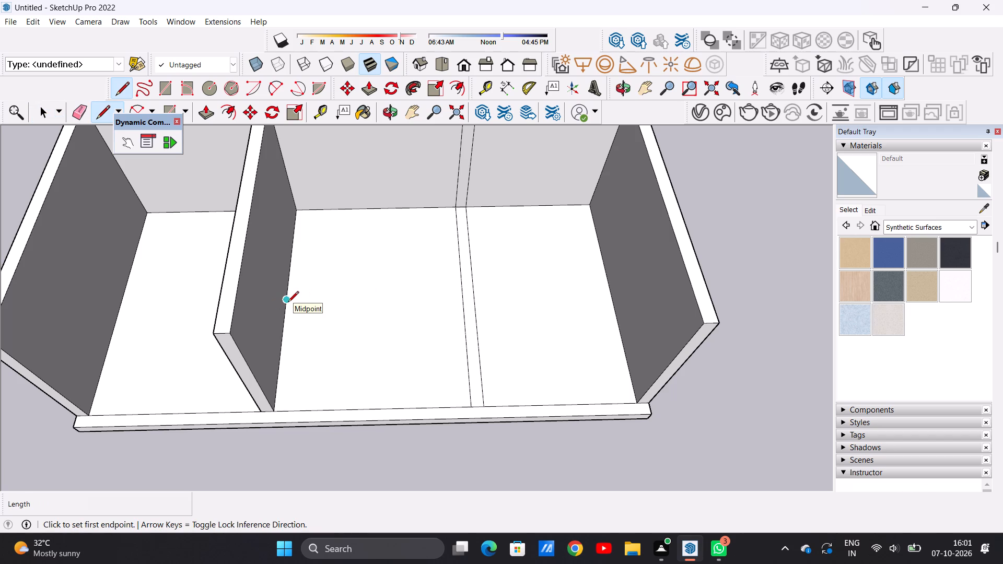
pyautogui.click(288, 303)
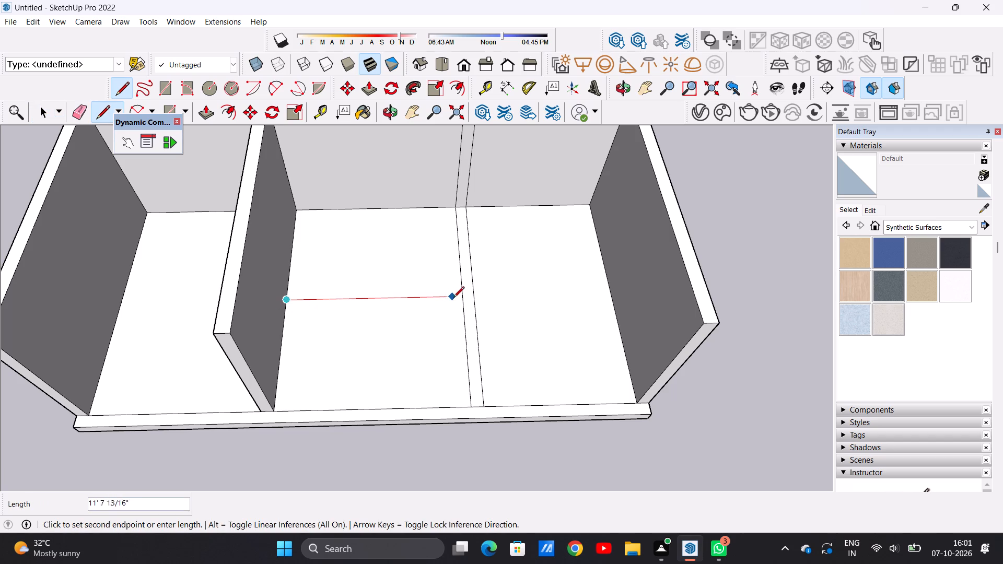
pyautogui.click(463, 301)
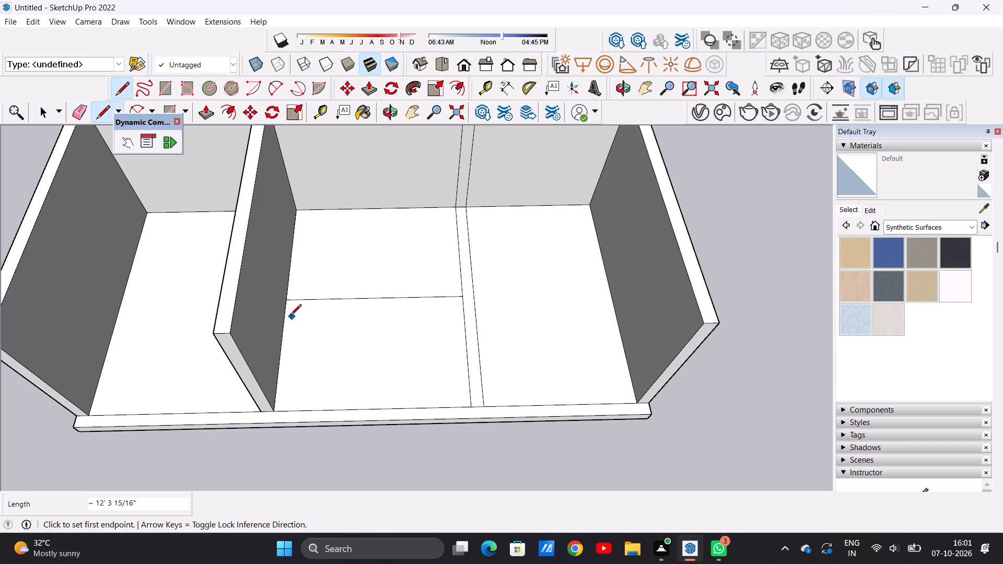
pyautogui.click(286, 310)
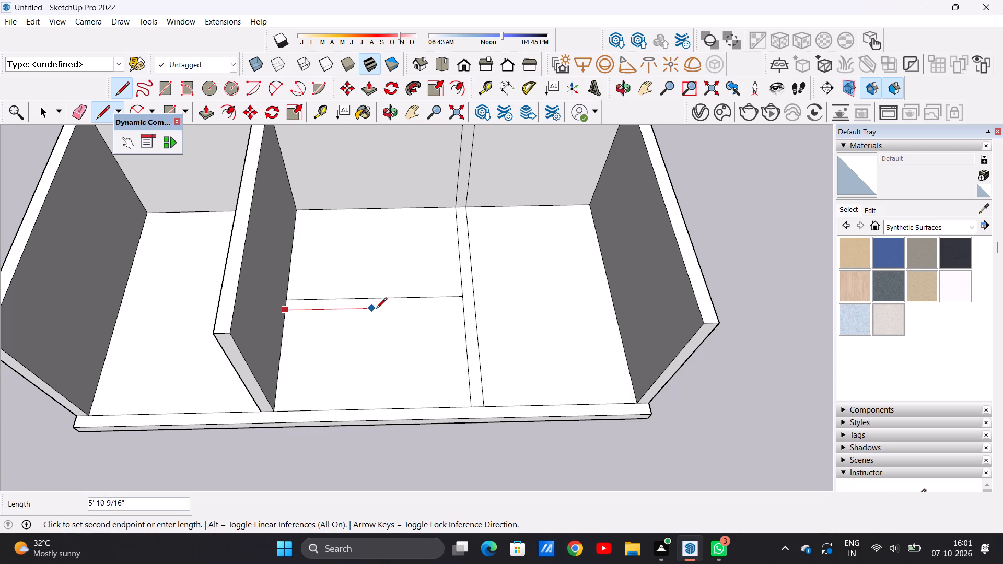
pyautogui.click(464, 308)
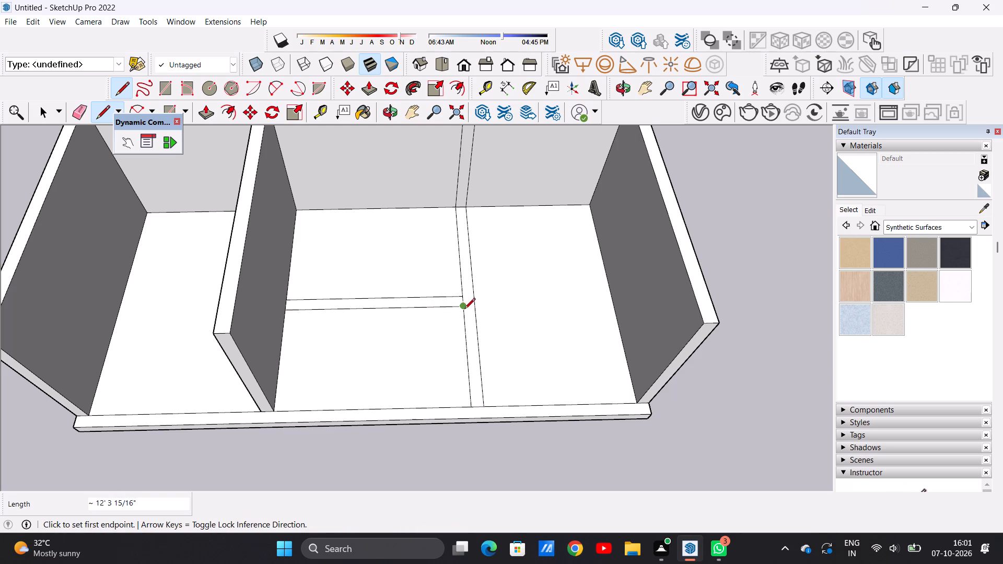
pyautogui.press('space')
# Push/Pull the cross strip on the middle bay's floor upward 10', level with the top of the raised partition.
pyautogui.scroll(-7, 433, 314)
pyautogui.scroll(3, 454, 319)
pyautogui.press('p')
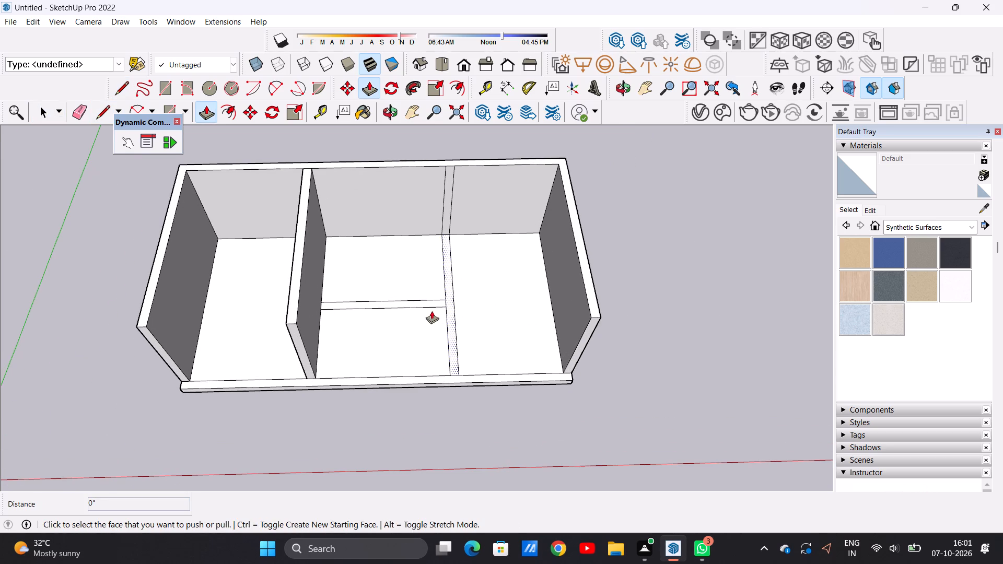
pyautogui.scroll(6, 429, 301)
pyautogui.click(429, 301)
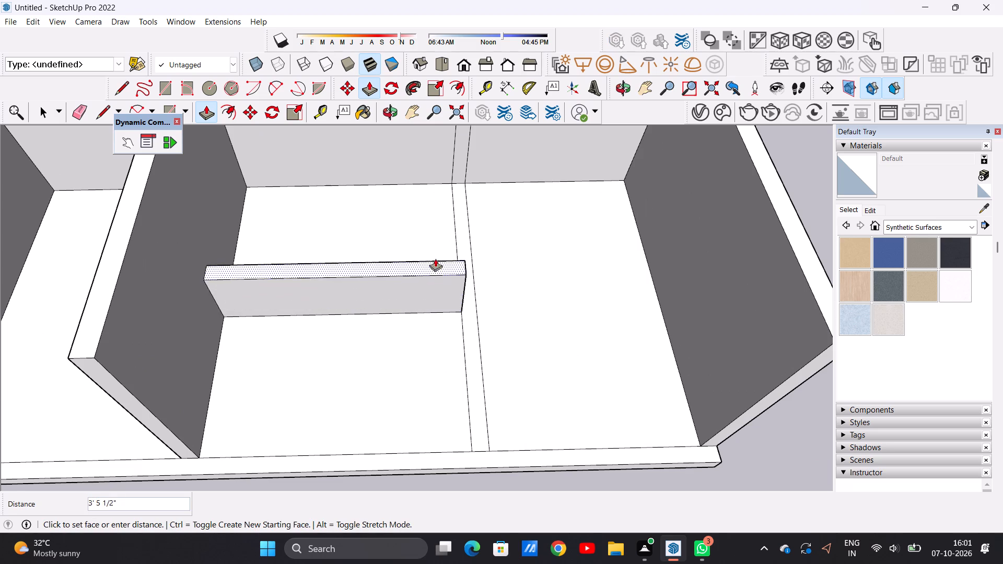
pyautogui.scroll(-7, 439, 236)
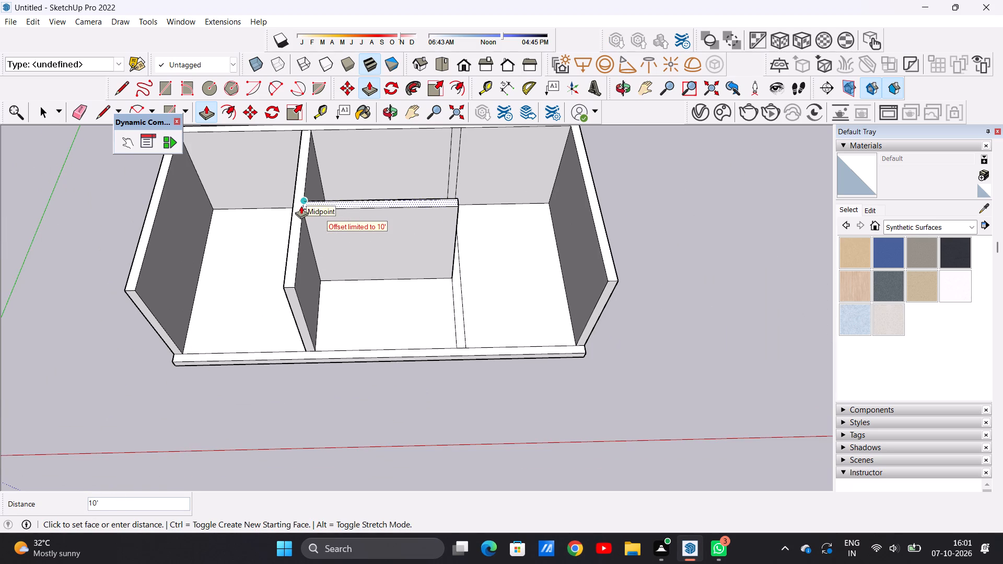
pyautogui.click(301, 206)
# Push/Pull the partition strip farther from the origin upward 10', level with the top of the new cross wall.
pyautogui.scroll(16, 305, 204)
pyautogui.scroll(-5, 304, 226)
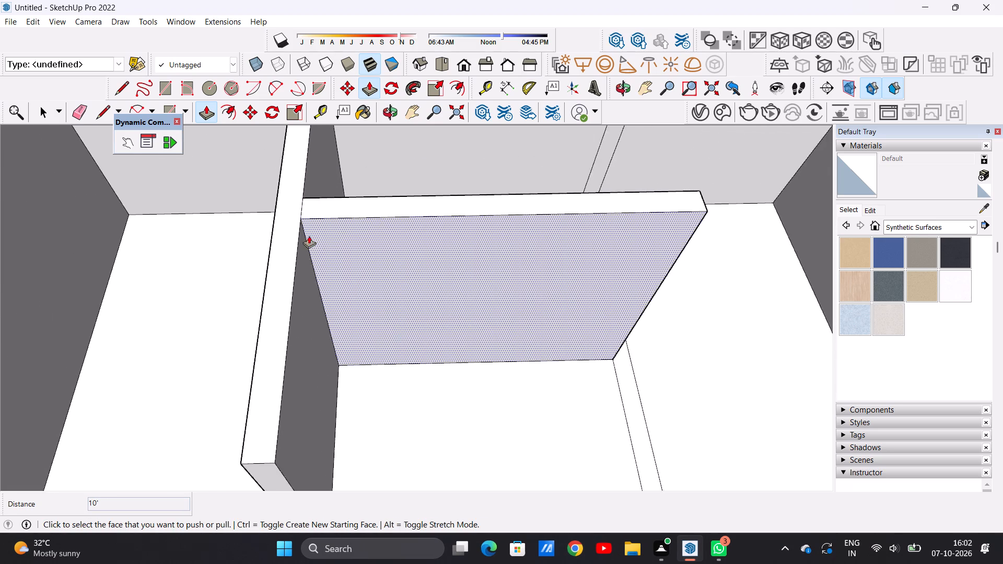
pyautogui.scroll(-18, 309, 236)
pyautogui.scroll(3, 424, 230)
pyautogui.scroll(-1, 420, 236)
pyautogui.scroll(1, 413, 243)
pyautogui.scroll(-1, 412, 243)
pyautogui.scroll(6, 412, 243)
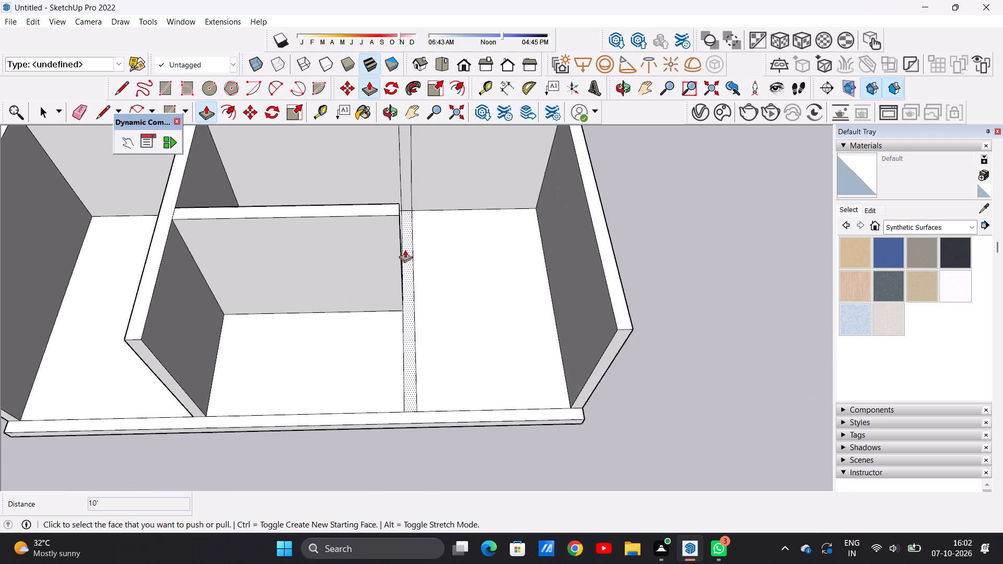
pyautogui.scroll(1, 405, 250)
pyautogui.click(405, 250)
pyautogui.scroll(-11, 399, 202)
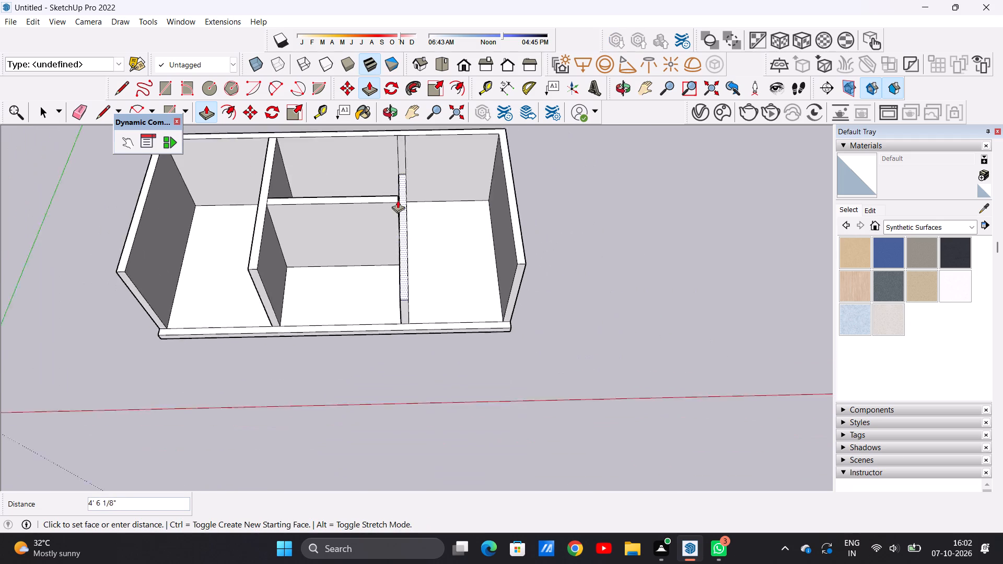
pyautogui.scroll(-1, 398, 200)
pyautogui.scroll(4, 401, 198)
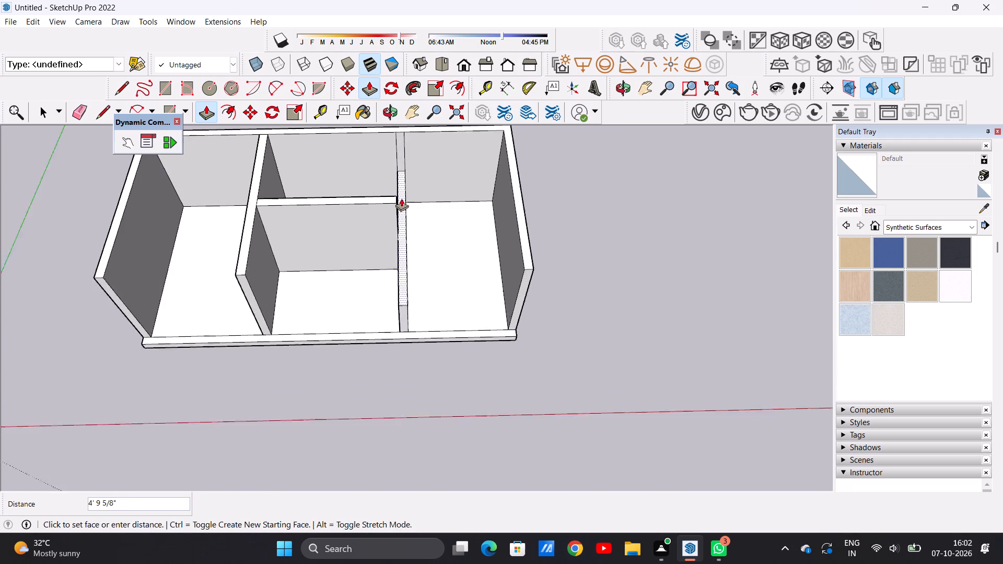
pyautogui.scroll(13, 401, 198)
pyautogui.click(364, 211)
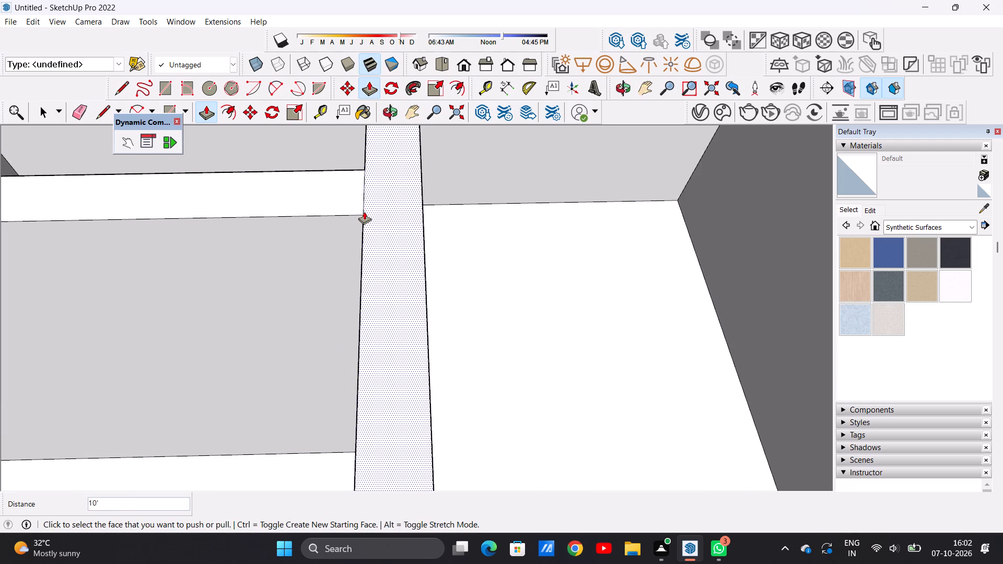
pyautogui.press('space')
# Examine the three bays, both partitions and the middle cross wall from above and from the open front.
pyautogui.scroll(-3, 392, 258)
pyautogui.scroll(1, 393, 260)
pyautogui.scroll(-11, 393, 260)
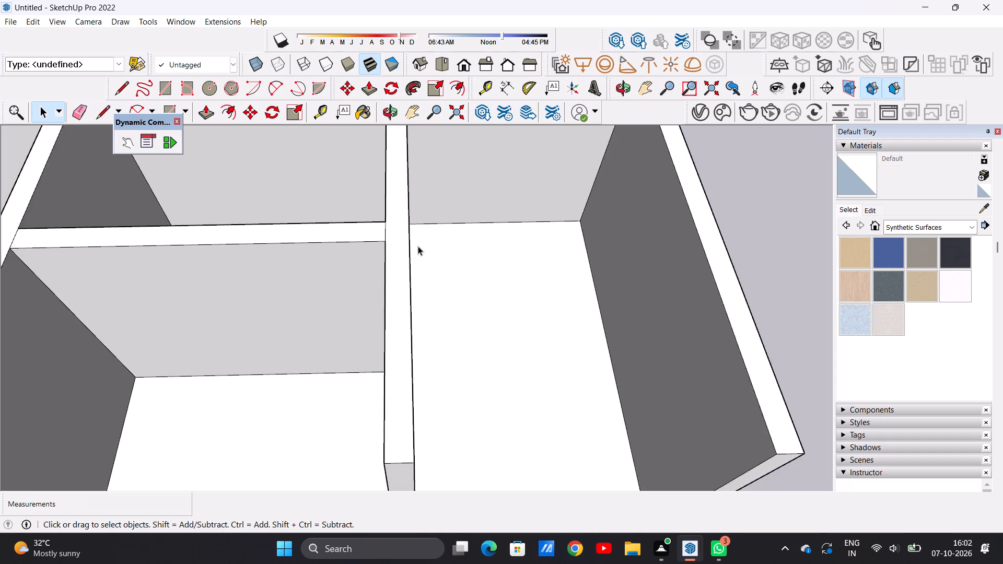
pyautogui.scroll(-17, 418, 246)
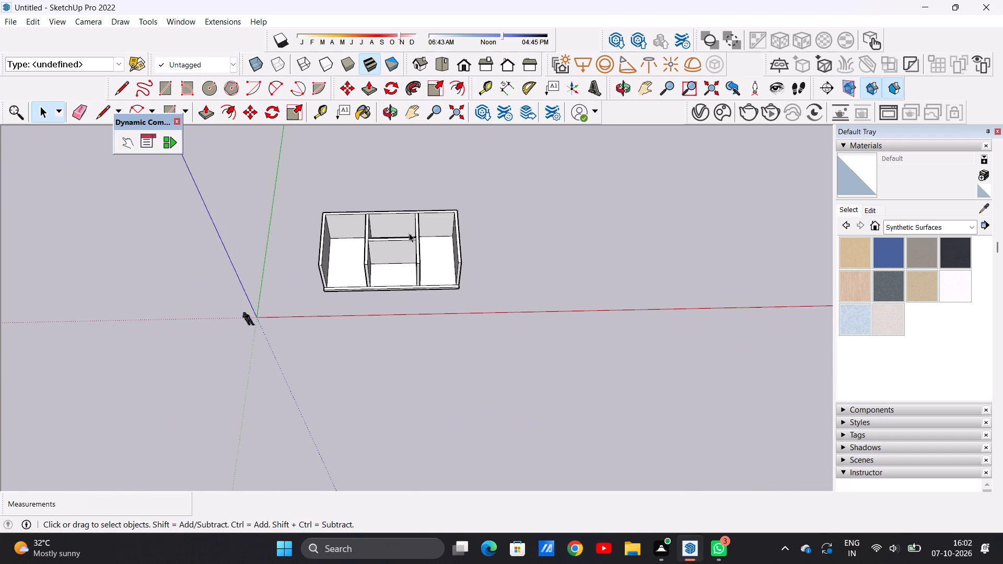
pyautogui.moveTo(397, 280); pyautogui.dragTo(406, 157, button='middle')
pyautogui.scroll(7, 403, 249)
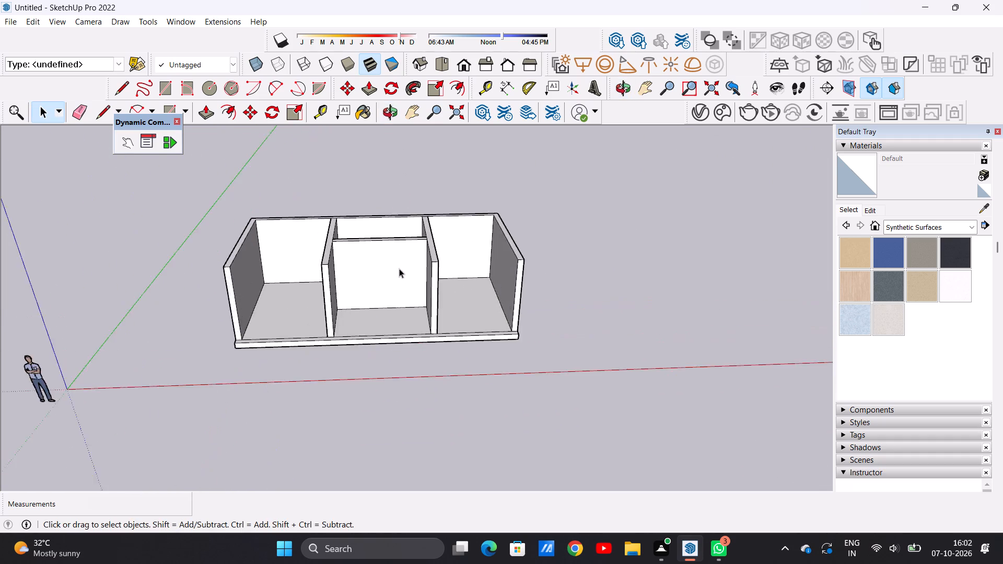
pyautogui.scroll(2, 399, 268)
pyautogui.moveTo(396, 284); pyautogui.dragTo(387, 204, button='middle')
pyautogui.scroll(7, 387, 252)
pyautogui.scroll(5, 386, 296)
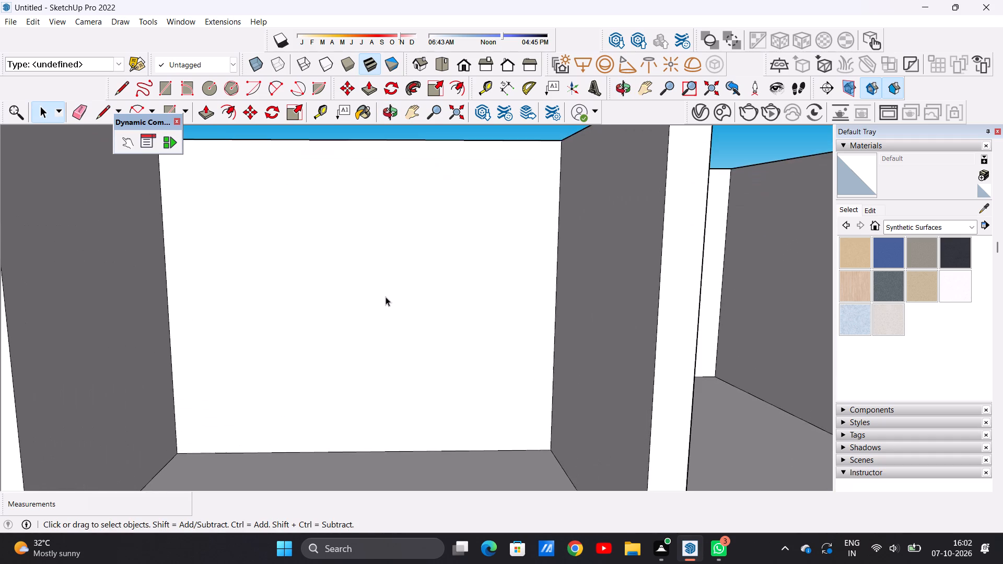
pyautogui.scroll(1, 386, 297)
pyautogui.scroll(-19, 380, 297)
pyautogui.scroll(8, 386, 291)
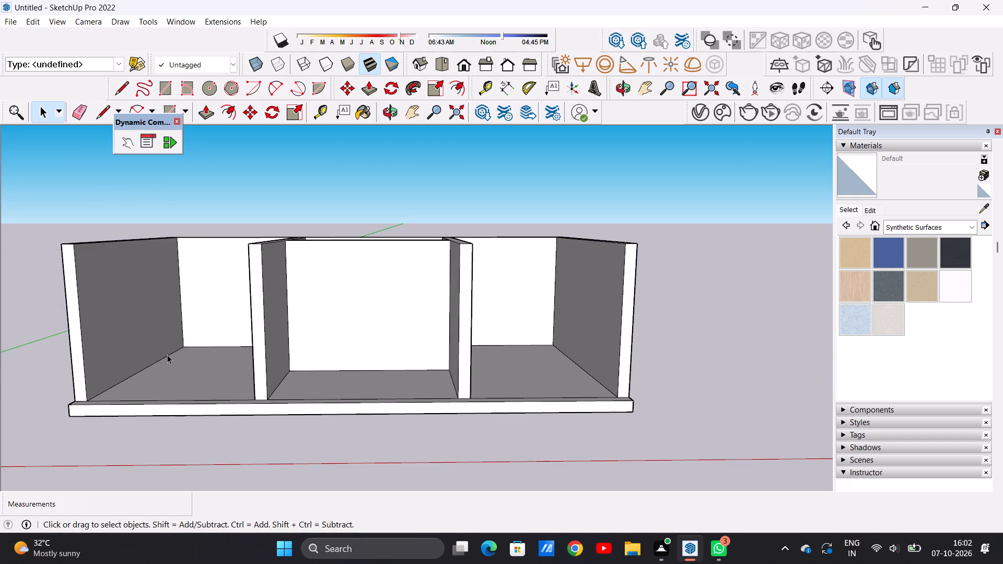
pyautogui.scroll(-2, 188, 350)
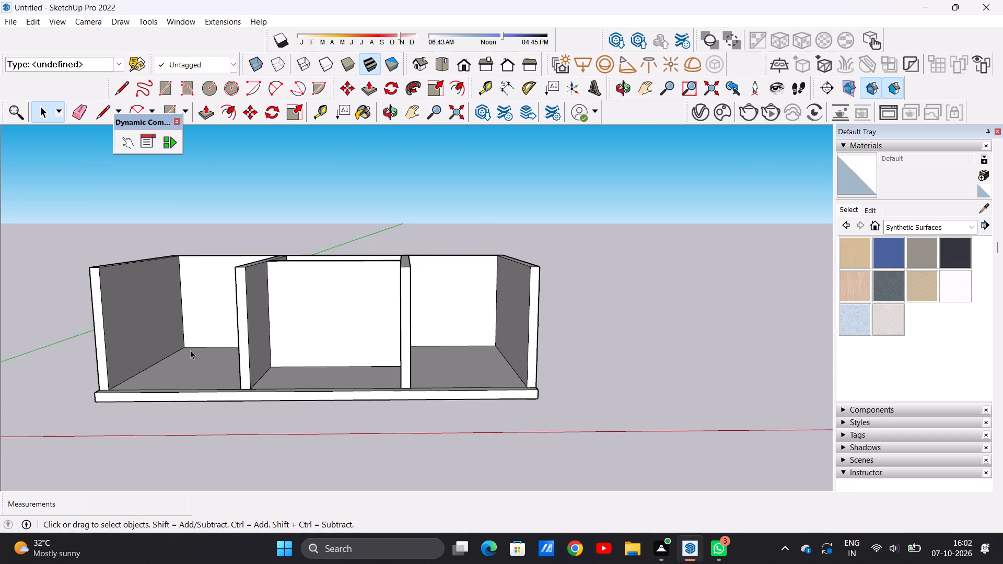
pyautogui.moveTo(138, 322); pyautogui.dragTo(188, 327, button='middle')
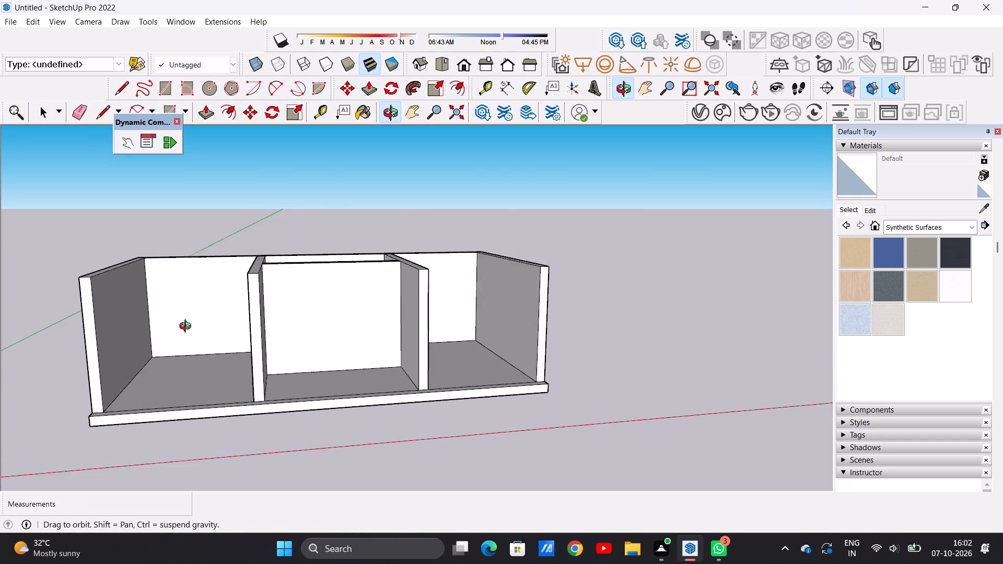
pyautogui.moveTo(188, 327); pyautogui.dragTo(198, 334, button='middle')
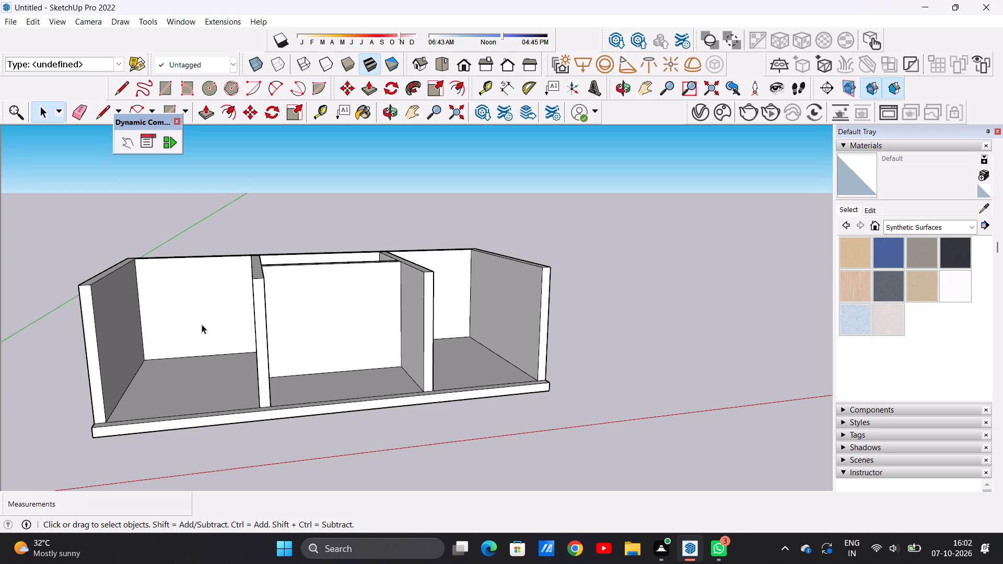
pyautogui.scroll(3, 458, 307)
pyautogui.moveTo(473, 313); pyautogui.dragTo(395, 311, button='middle')
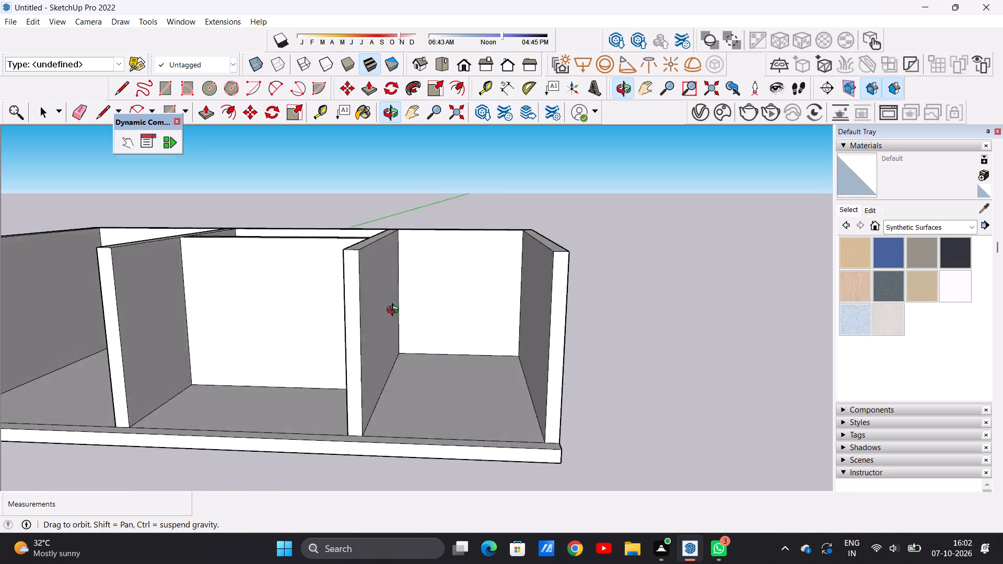
pyautogui.moveTo(395, 311); pyautogui.dragTo(404, 280, button='middle')
pyautogui.scroll(-1, 439, 282)
pyautogui.scroll(4, 439, 282)
# Examine the building's outer end wall and back wall from around the outside.
pyautogui.moveTo(438, 300); pyautogui.dragTo(421, 316, button='middle')
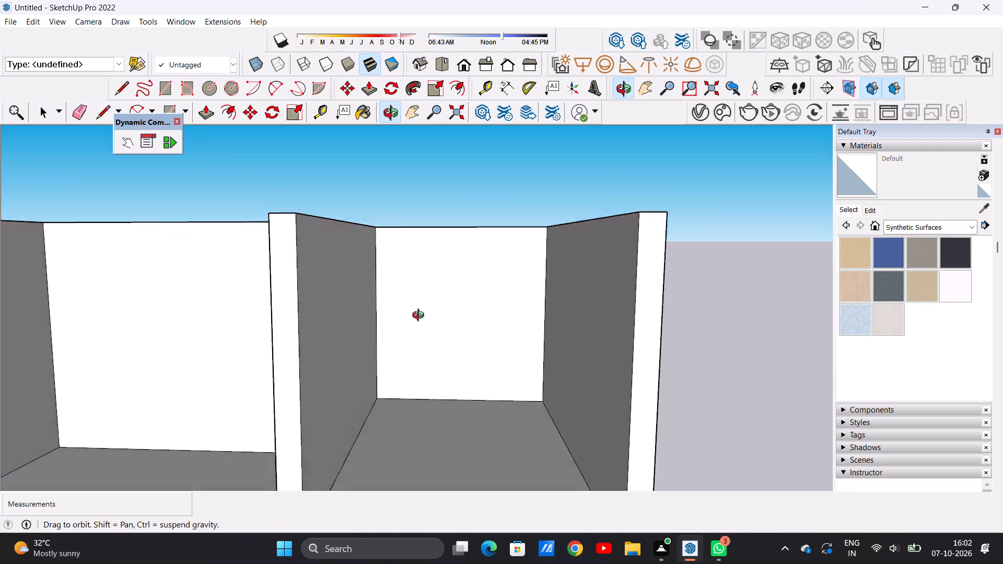
pyautogui.moveTo(421, 316); pyautogui.dragTo(271, 350, button='middle')
pyautogui.scroll(1, 272, 349)
pyautogui.scroll(-6, 280, 332)
pyautogui.scroll(2, 286, 314)
pyautogui.scroll(-2, 286, 314)
pyautogui.scroll(1, 301, 315)
pyautogui.scroll(-4, 303, 319)
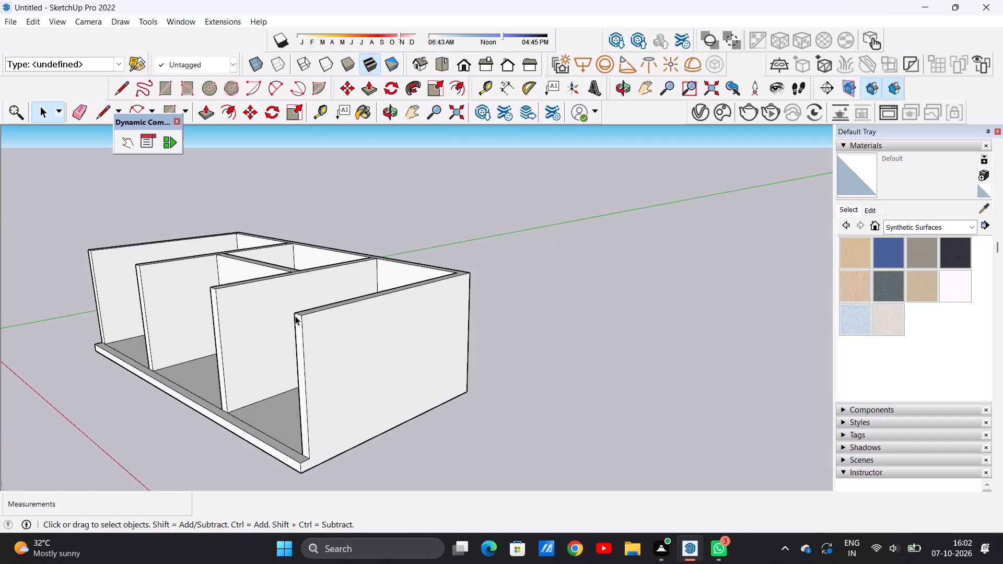
pyautogui.scroll(-5, 300, 326)
pyautogui.moveTo(345, 327); pyautogui.dragTo(237, 348, button='middle')
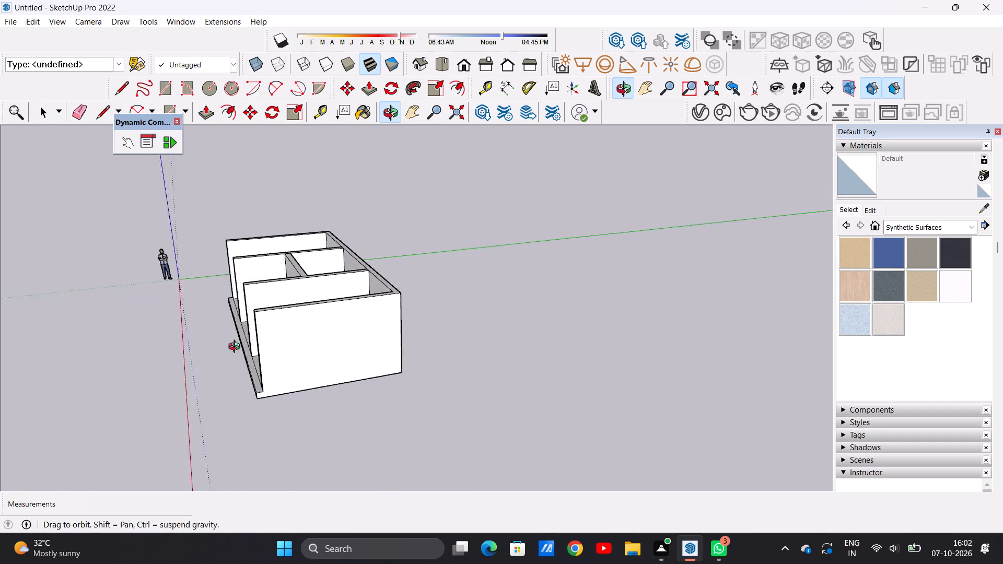
pyautogui.moveTo(237, 348); pyautogui.dragTo(191, 346, button='middle')
pyautogui.moveTo(390, 325); pyautogui.dragTo(216, 317, button='middle')
pyautogui.scroll(5, 365, 278)
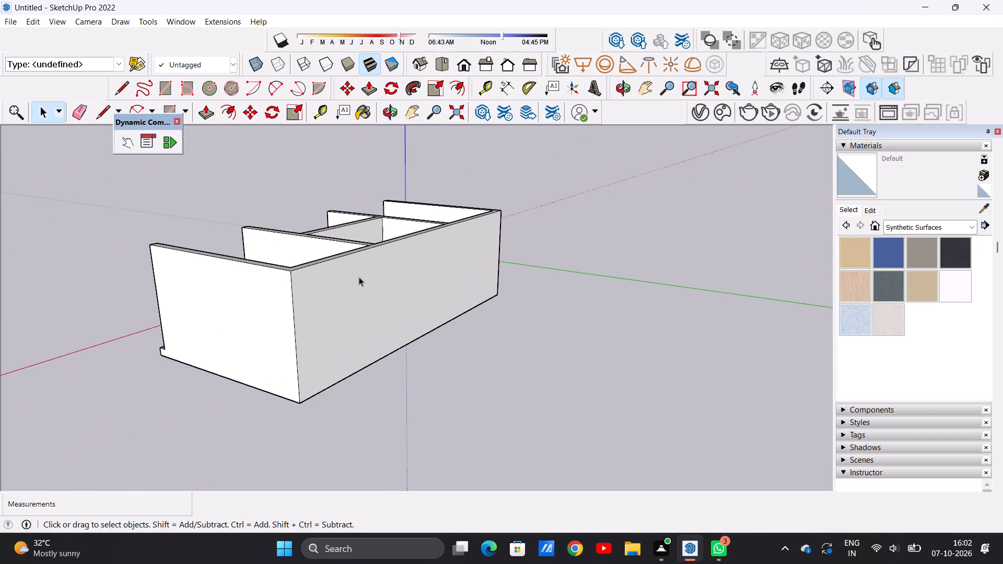
pyautogui.moveTo(246, 297); pyautogui.dragTo(487, 303, button='middle')
pyautogui.moveTo(379, 294); pyautogui.dragTo(627, 291, button='middle')
# Examine the interior of the bay farthest from the origin and its back wall from the open front.
pyautogui.scroll(2, 568, 284)
pyautogui.scroll(-1, 567, 283)
pyautogui.scroll(2, 566, 282)
pyautogui.moveTo(558, 304); pyautogui.dragTo(545, 255, button='middle')
pyautogui.scroll(5, 527, 270)
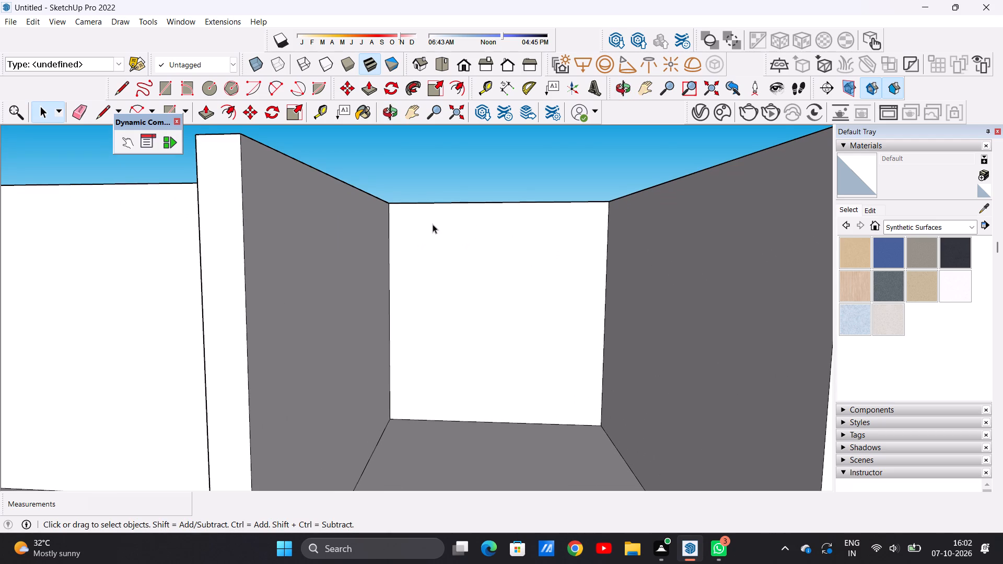
pyautogui.scroll(-9, 480, 288)
pyautogui.scroll(7, 491, 293)
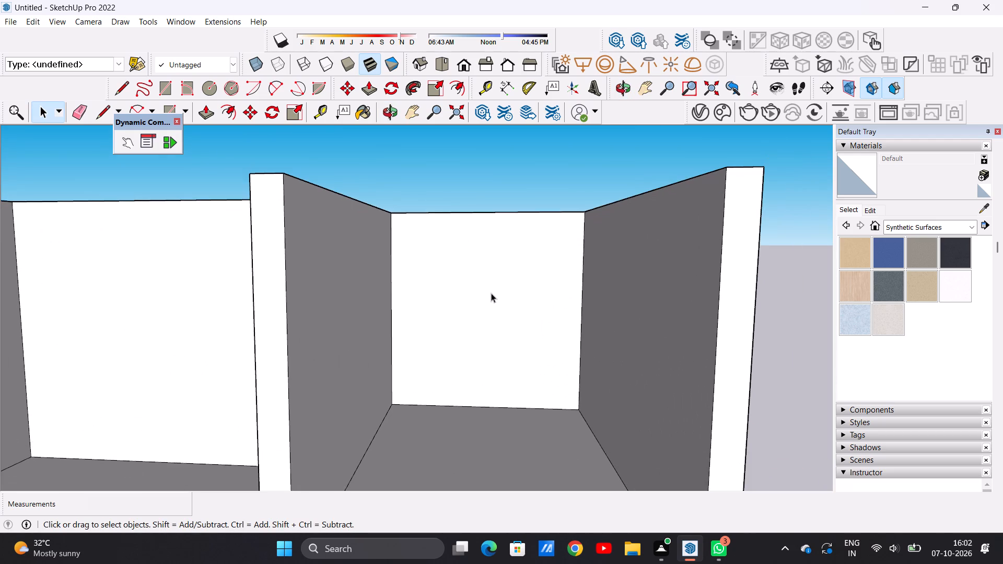
pyautogui.scroll(5, 472, 248)
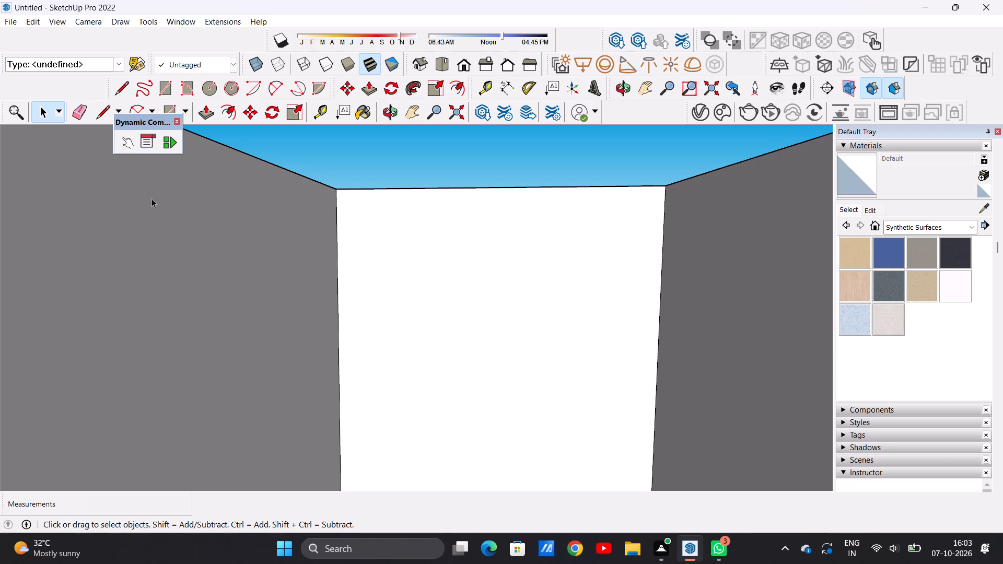
pyautogui.scroll(-2, 211, 243)
pyautogui.scroll(1, 212, 248)
pyautogui.scroll(-10, 213, 251)
pyautogui.scroll(1, 346, 260)
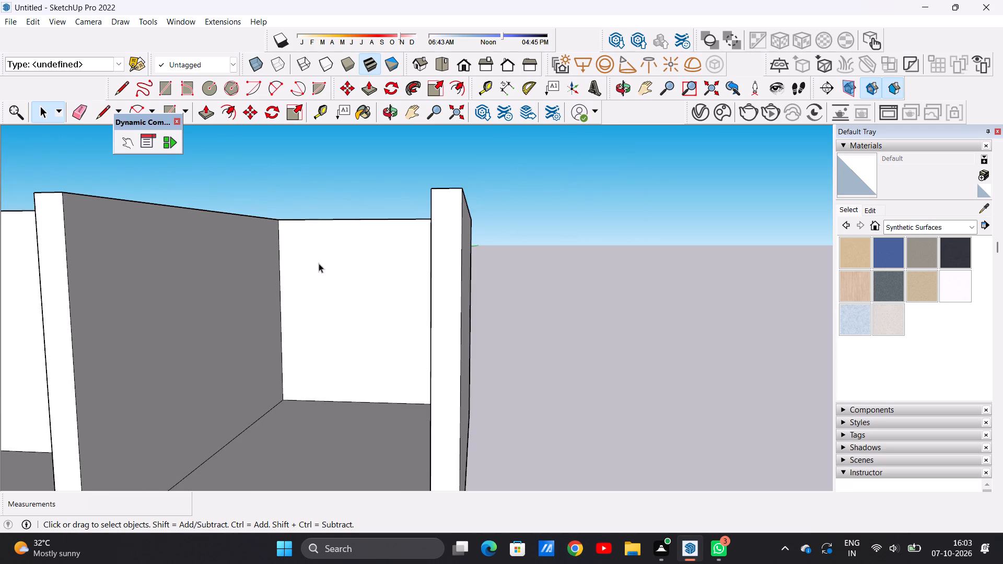
pyautogui.moveTo(319, 265); pyautogui.dragTo(374, 254, button='middle')
pyautogui.scroll(-9, 352, 289)
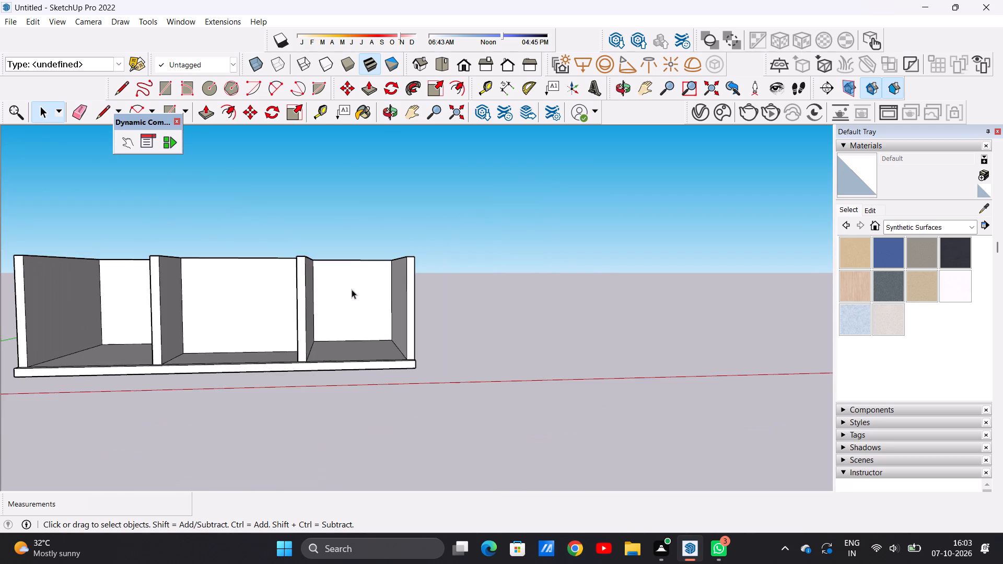
# Examine the three-bay layout from above and from the open front, focusing on the bay farthest from the origin.
pyautogui.moveTo(352, 297); pyautogui.dragTo(358, 439, button='middle')
pyautogui.moveTo(360, 292); pyautogui.dragTo(342, 338, button='middle')
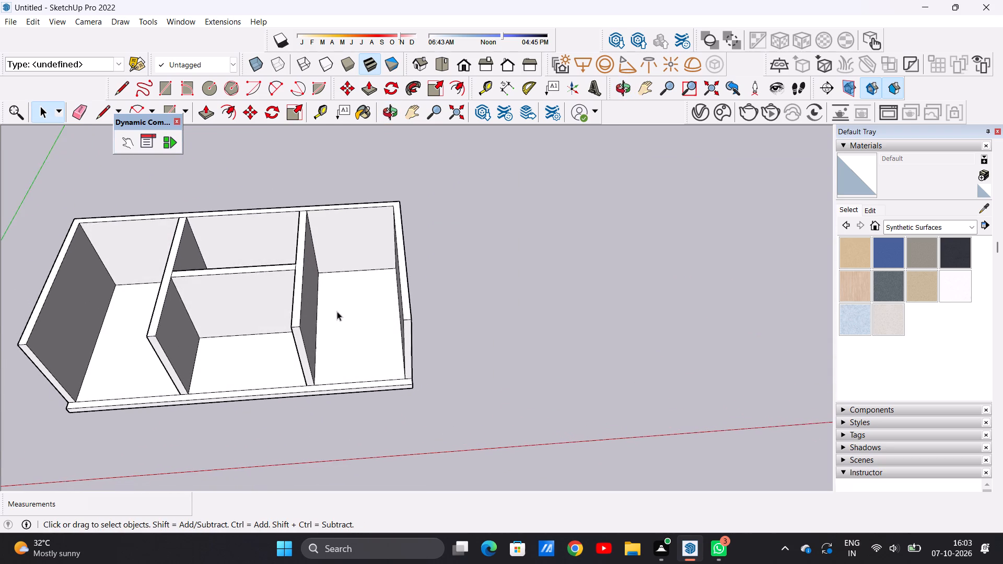
pyautogui.scroll(4, 335, 308)
pyautogui.scroll(-3, 336, 323)
pyautogui.scroll(3, 338, 323)
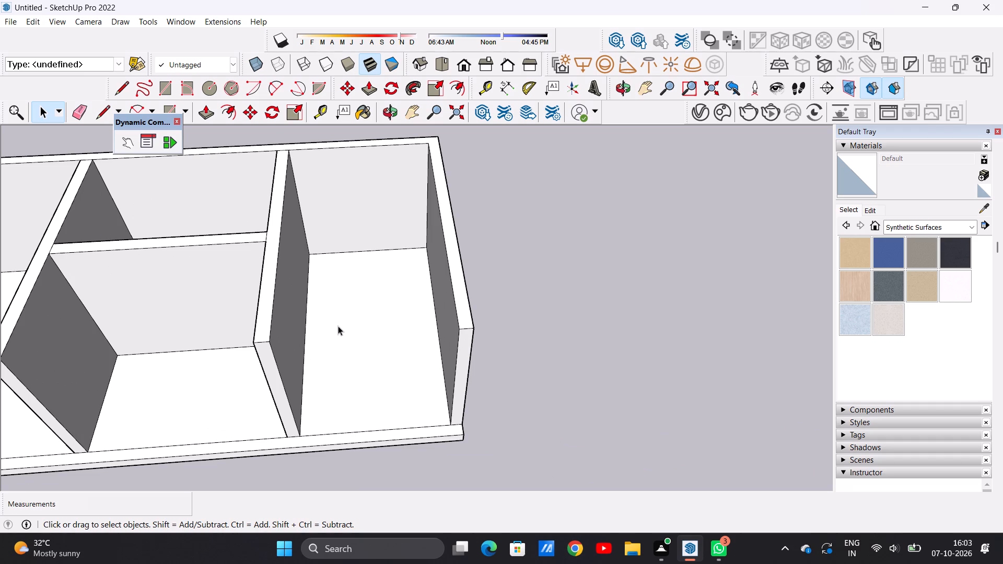
pyautogui.scroll(-6, 333, 273)
pyautogui.moveTo(347, 291); pyautogui.dragTo(358, 167, button='middle')
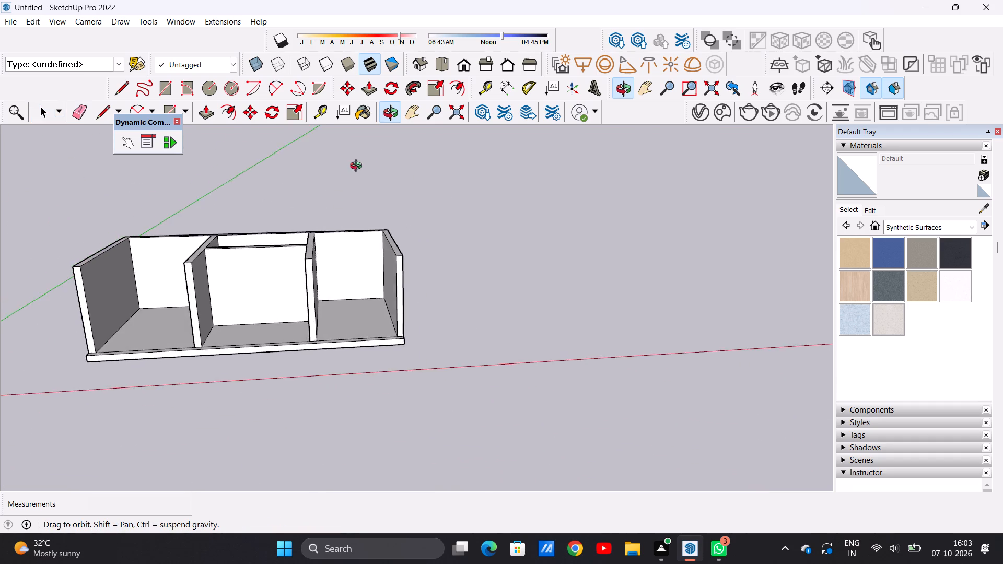
pyautogui.moveTo(358, 167); pyautogui.dragTo(341, 265, button='middle')
pyautogui.scroll(6, 331, 277)
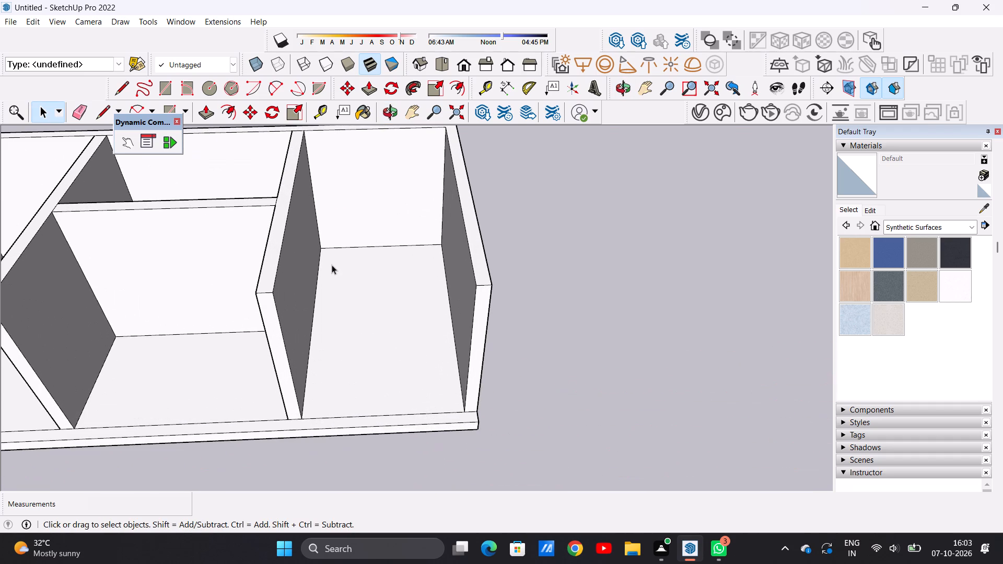
pyautogui.scroll(-2, 358, 253)
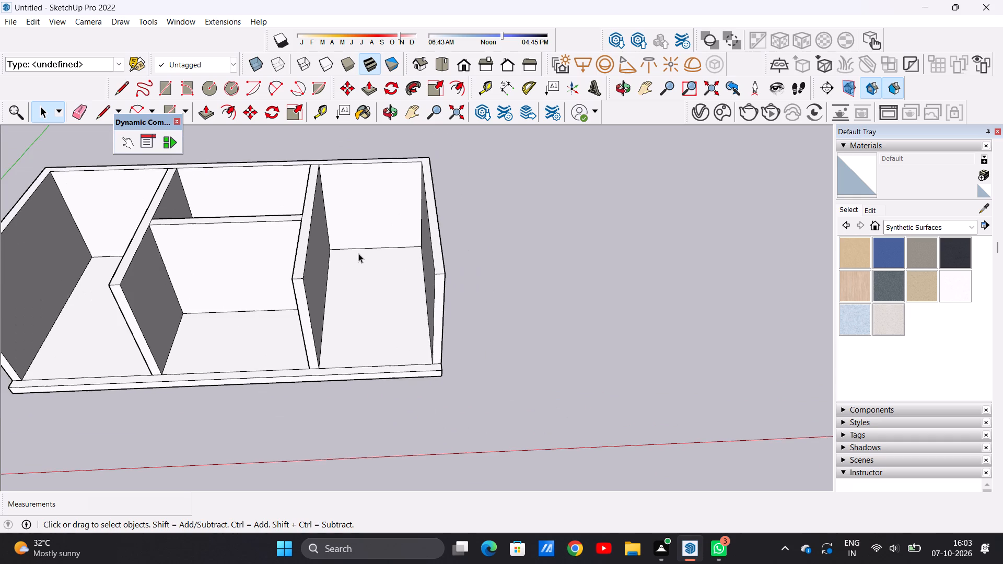
pyautogui.scroll(-1, 358, 253)
pyautogui.moveTo(359, 251); pyautogui.dragTo(351, 249, button='middle')
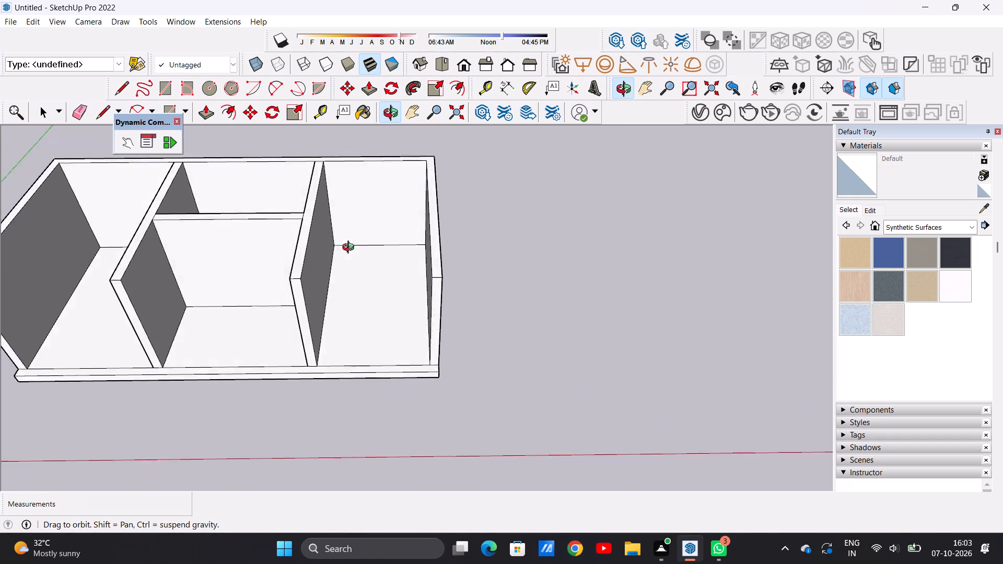
pyautogui.moveTo(351, 249); pyautogui.dragTo(356, 138, button='middle')
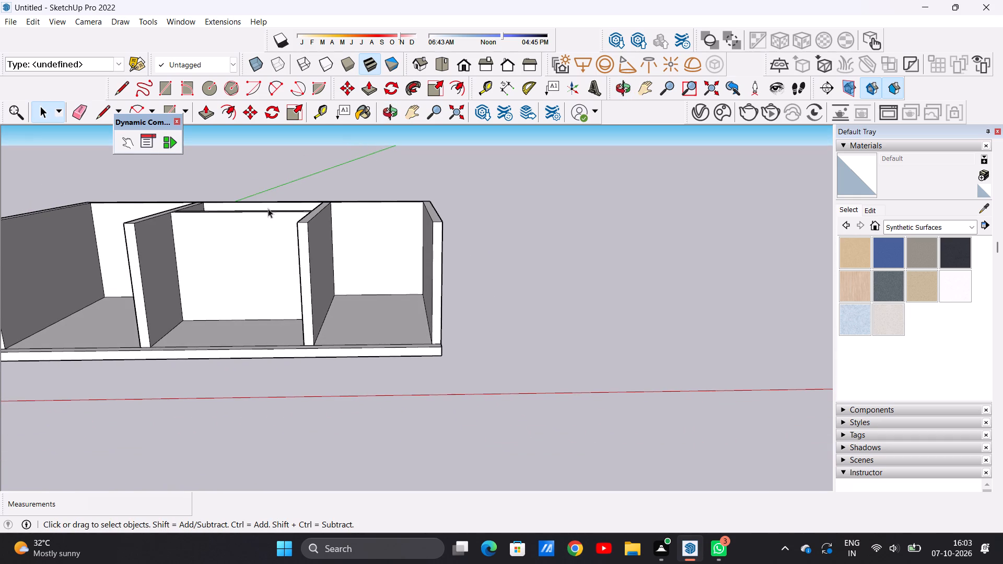
# Examine where the middle-bay cross wall meets the partition, and the adjoining end bay, from above and from the front.
pyautogui.moveTo(267, 201); pyautogui.dragTo(253, 348, button='middle')
pyautogui.scroll(4, 230, 202)
pyautogui.moveTo(229, 206); pyautogui.dragTo(283, 205, button='middle')
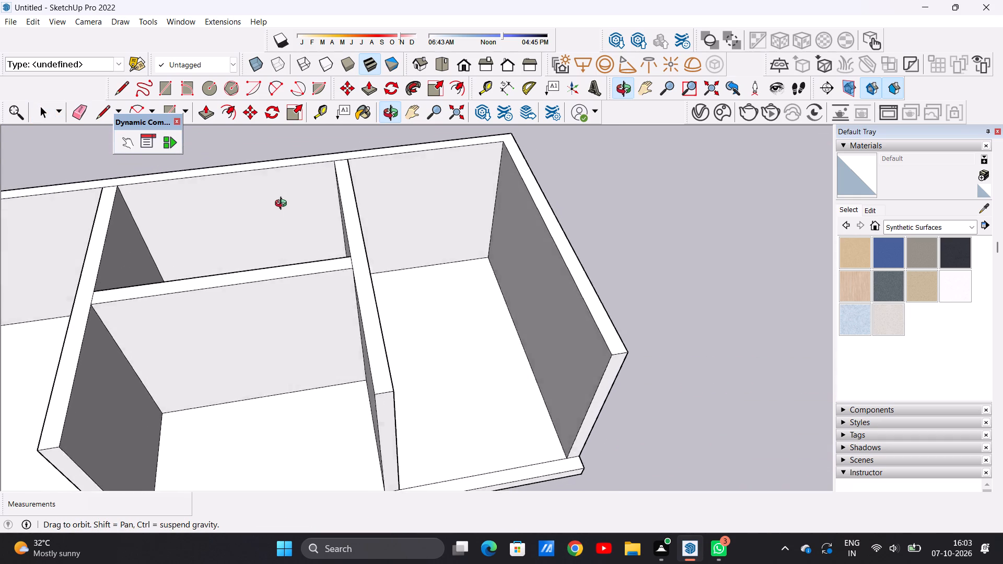
pyautogui.moveTo(283, 205); pyautogui.dragTo(251, 206, button='middle')
pyautogui.scroll(6, 251, 206)
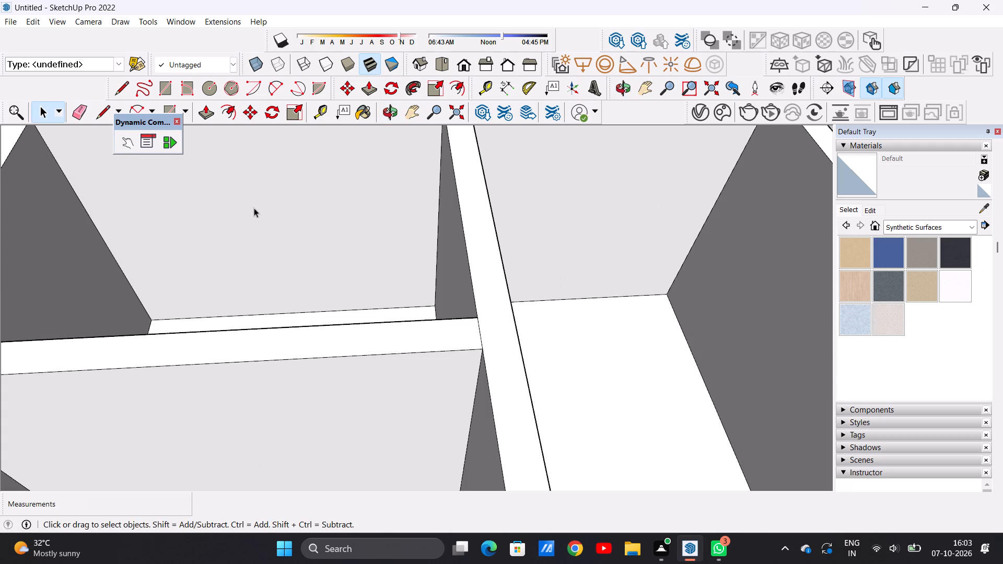
pyautogui.scroll(-13, 258, 220)
pyautogui.moveTo(389, 303); pyautogui.dragTo(381, 227, button='middle')
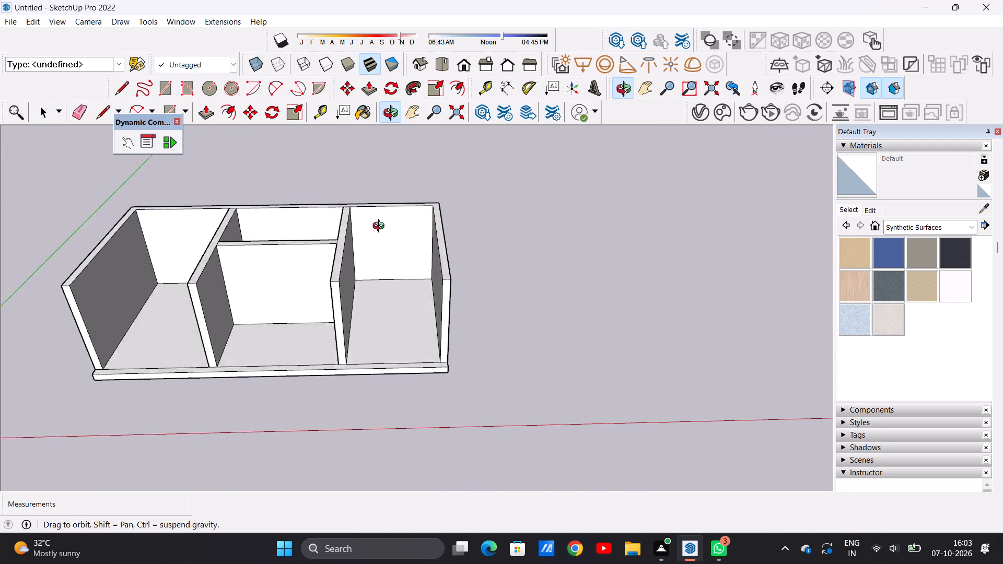
pyautogui.moveTo(381, 227); pyautogui.dragTo(380, 211, button='middle')
pyautogui.scroll(7, 380, 237)
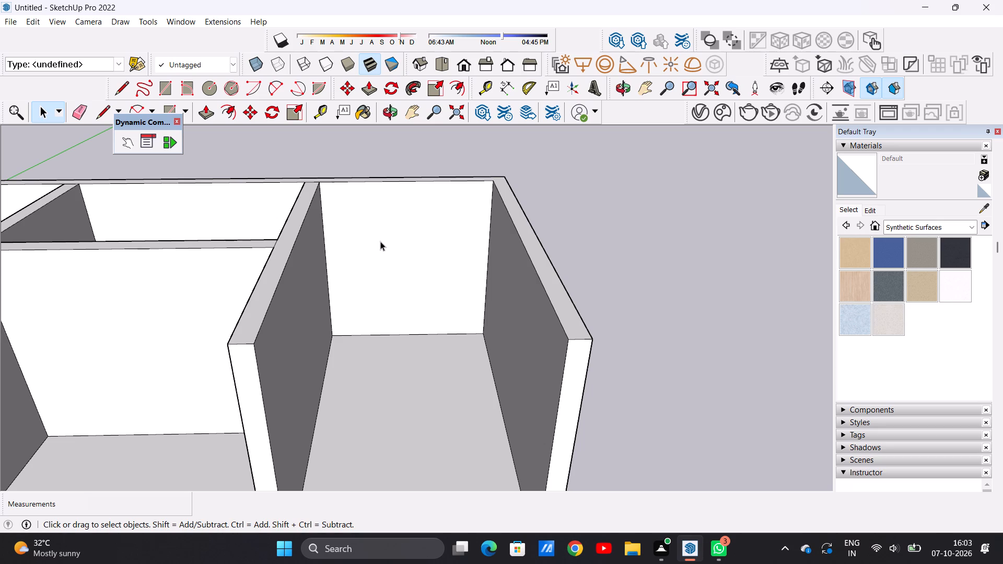
pyautogui.scroll(-7, 328, 248)
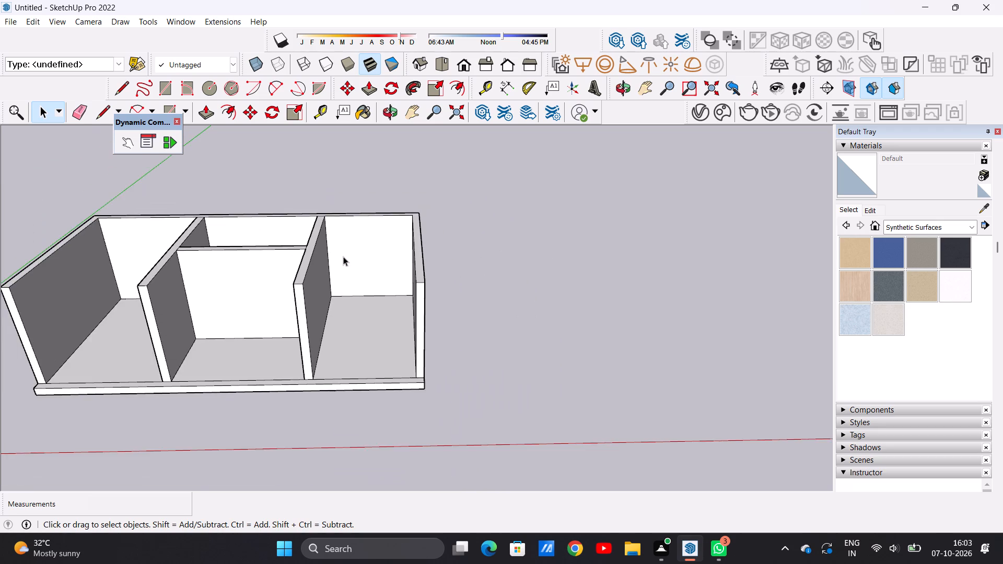
pyautogui.moveTo(344, 261); pyautogui.dragTo(344, 384, button='middle')
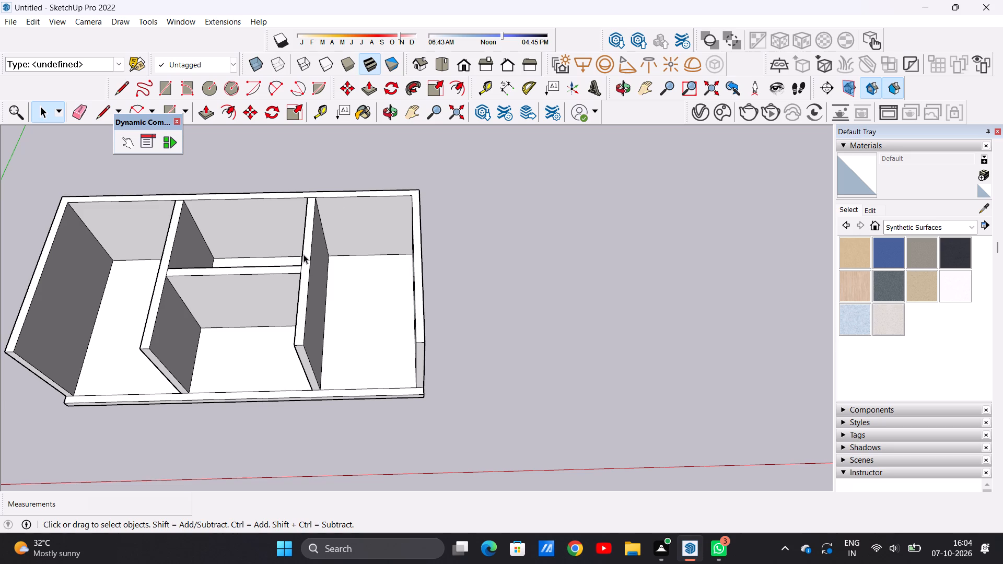
# Examine the undivided floor of the bay farthest from the origin and its alignment with the middle-bay cross wall.
pyautogui.scroll(-4, 224, 307)
pyautogui.scroll(5, 316, 302)
pyautogui.moveTo(302, 299); pyautogui.dragTo(302, 299, button='middle')
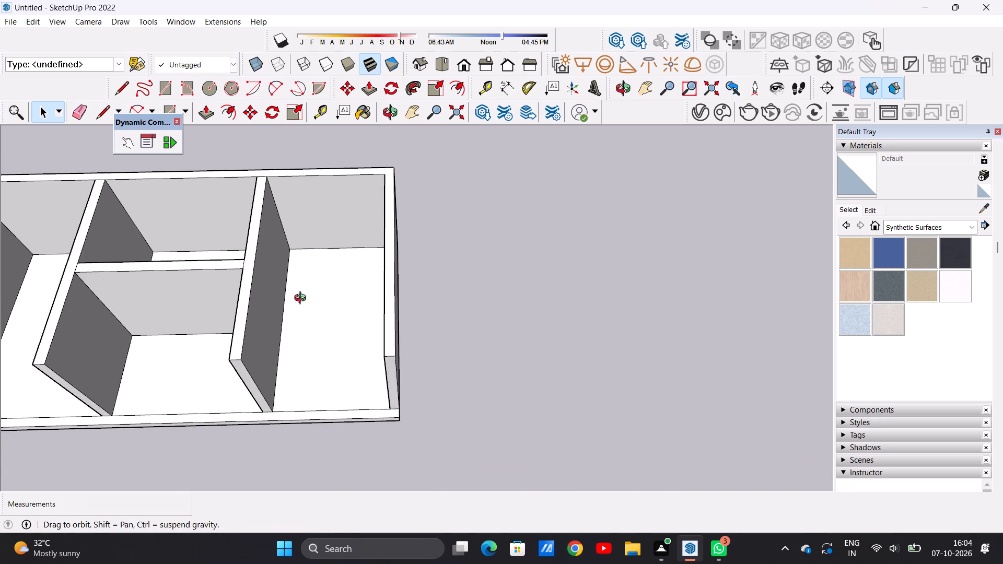
pyautogui.moveTo(302, 299); pyautogui.dragTo(320, 182, button='middle')
pyautogui.moveTo(324, 293); pyautogui.dragTo(330, 243, button='middle')
pyautogui.scroll(4, 323, 261)
pyautogui.scroll(-6, 329, 261)
pyautogui.moveTo(333, 289); pyautogui.dragTo(333, 315, button='middle')
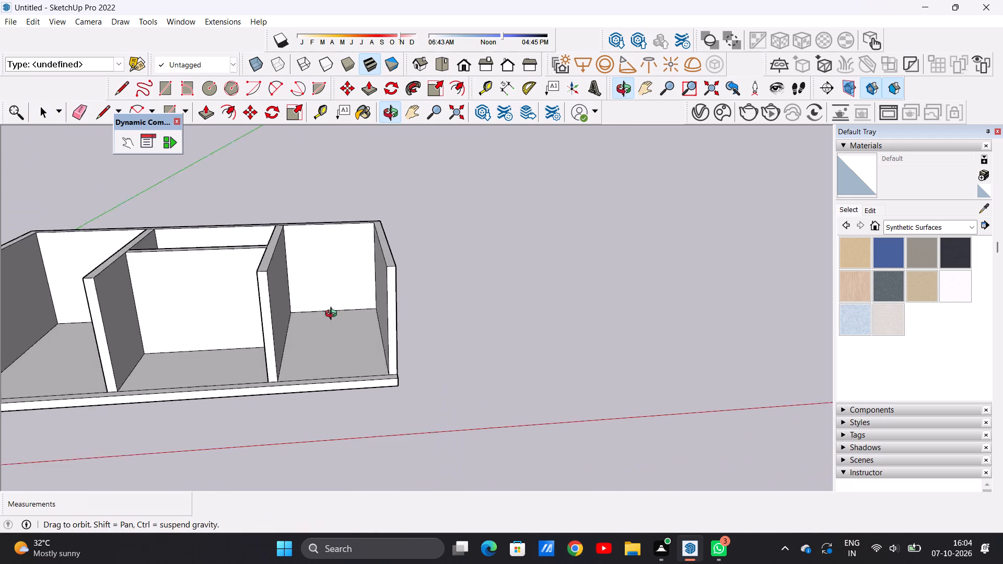
pyautogui.moveTo(333, 315); pyautogui.dragTo(332, 419, button='middle')
pyautogui.moveTo(340, 244); pyautogui.dragTo(332, 298, button='middle')
pyautogui.scroll(5, 308, 298)
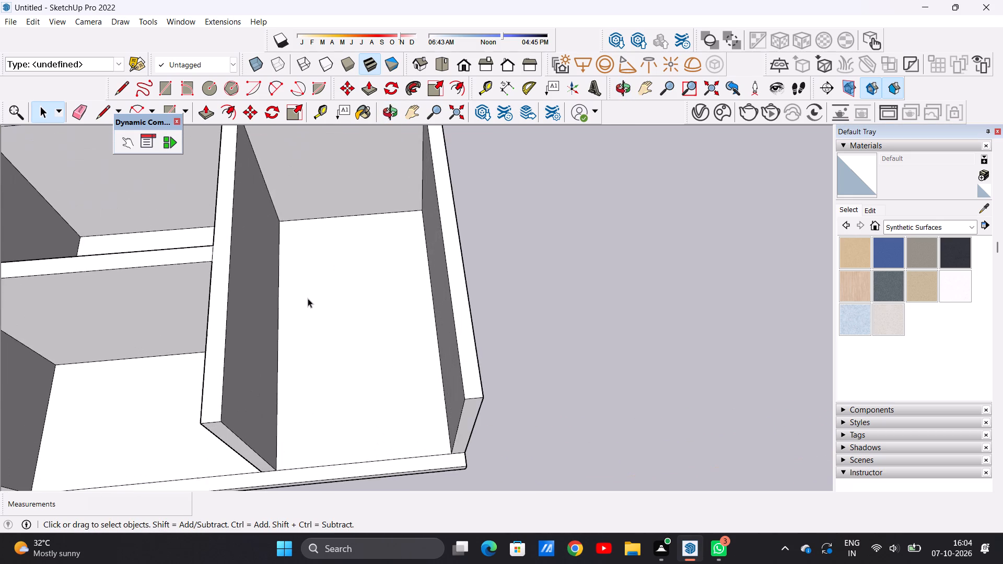
pyautogui.scroll(-13, 308, 298)
pyautogui.scroll(13, 294, 310)
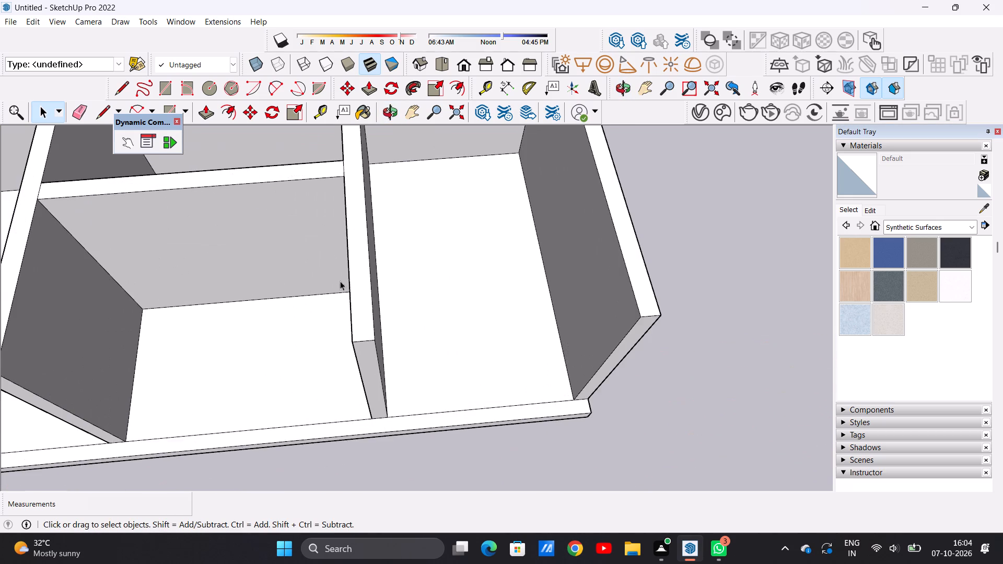
pyautogui.moveTo(328, 281); pyautogui.dragTo(321, 328, button='middle')
pyautogui.scroll(-6, 314, 291)
pyautogui.scroll(2, 362, 285)
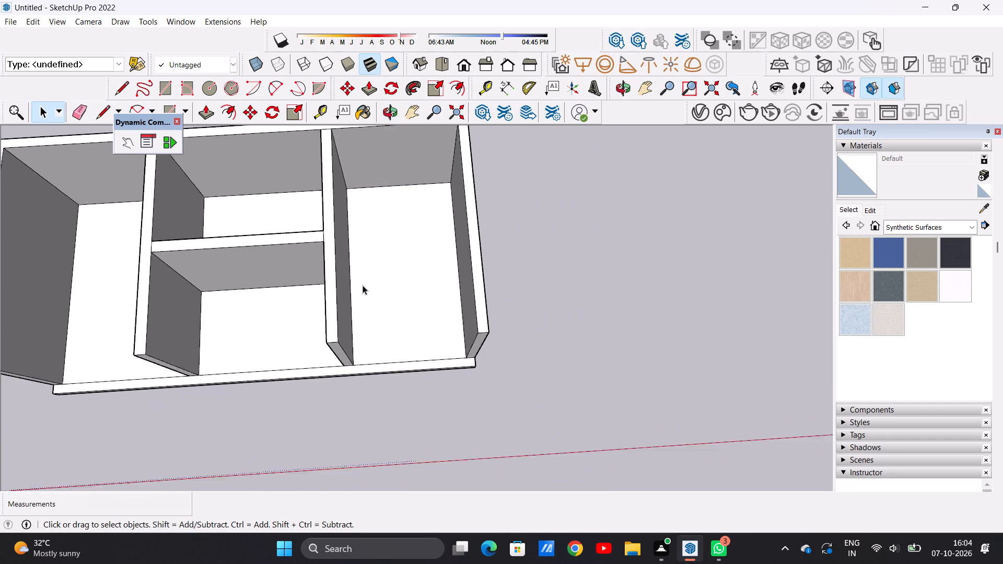
# Draw a 10' vertical reference line down the far partition's end-bay face, aligned with the back of the middle cross wall.
pyautogui.scroll(3, 363, 285)
pyautogui.press('l')
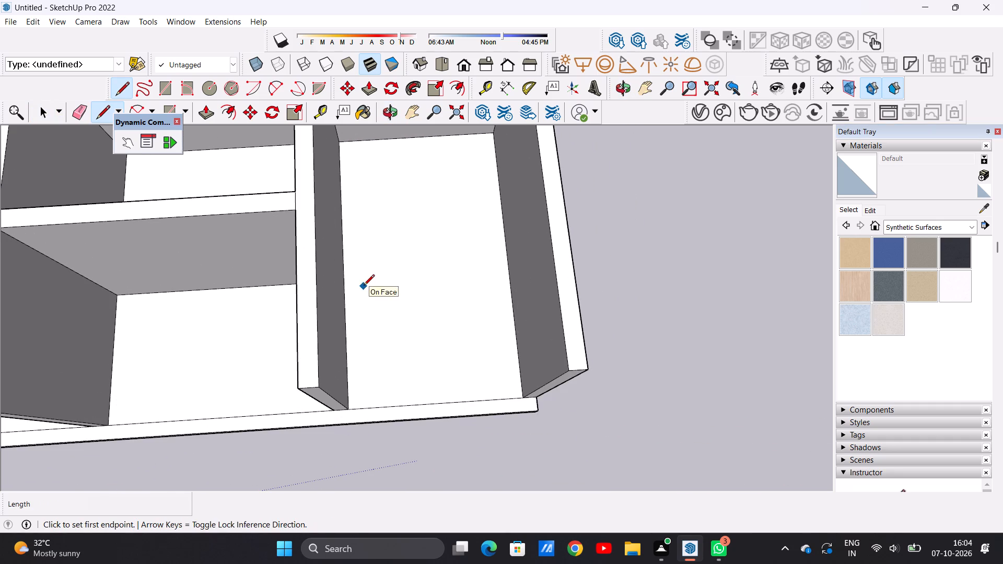
pyautogui.scroll(9, 346, 251)
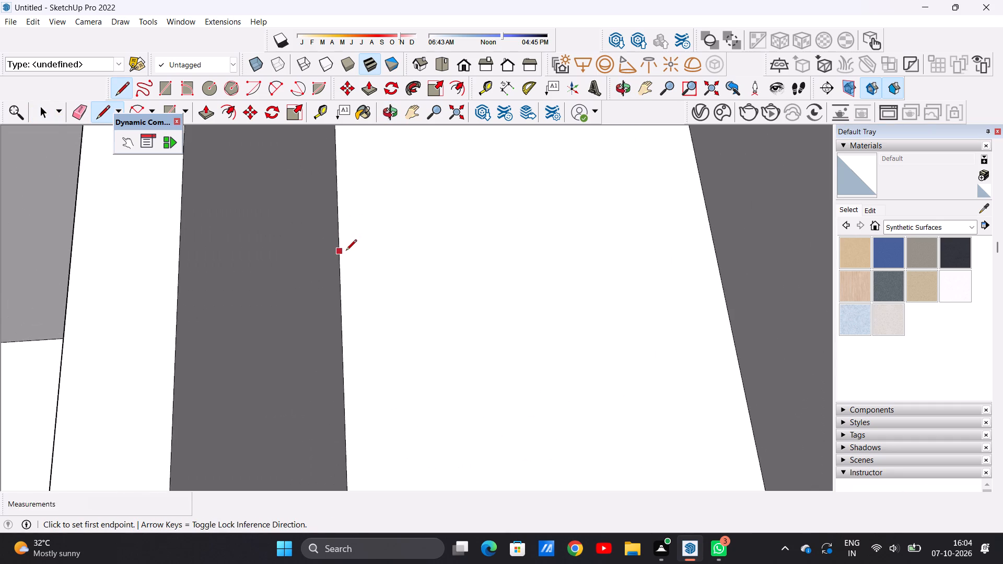
pyautogui.scroll(-14, 348, 252)
pyautogui.scroll(6, 324, 222)
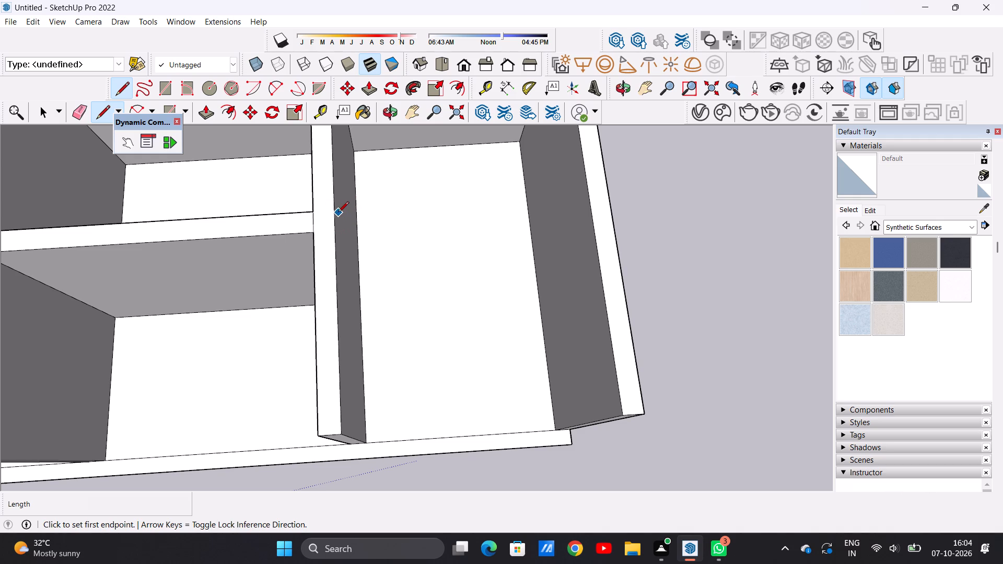
pyautogui.click(337, 212)
pyautogui.scroll(-4, 369, 252)
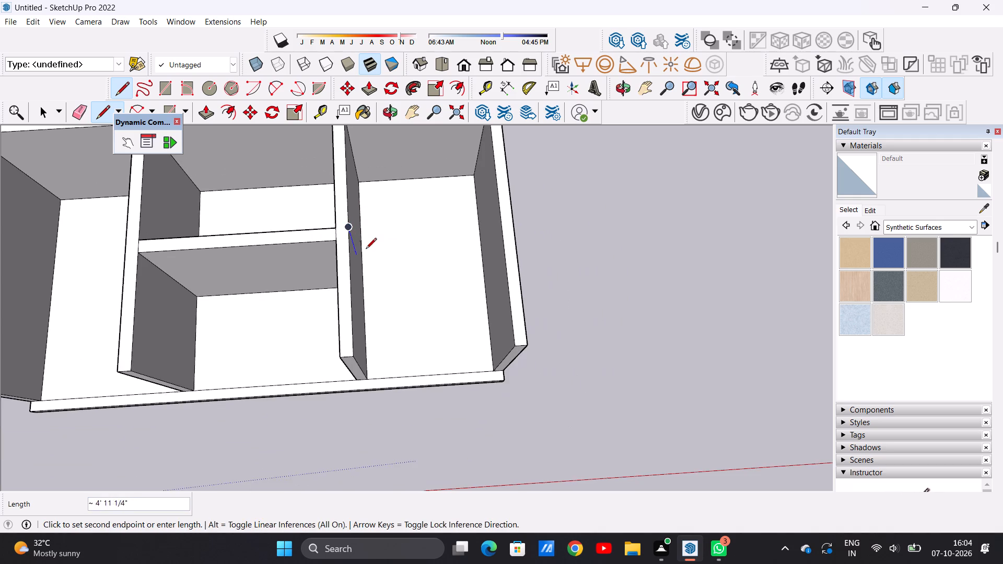
pyautogui.moveTo(377, 247); pyautogui.dragTo(348, 245, button='middle')
pyautogui.scroll(7, 369, 241)
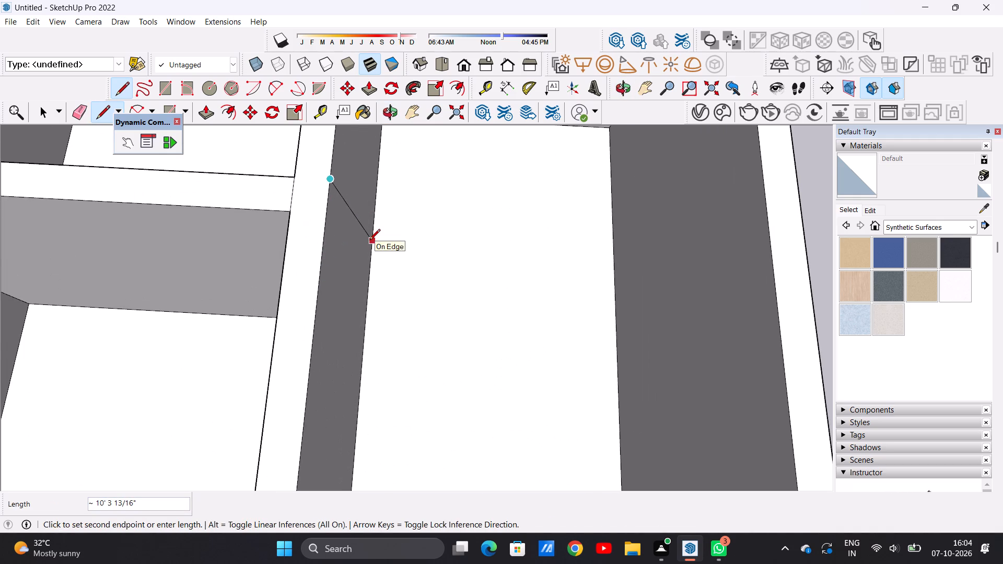
pyautogui.scroll(4, 376, 221)
pyautogui.moveTo(373, 230); pyautogui.dragTo(335, 233, button='middle')
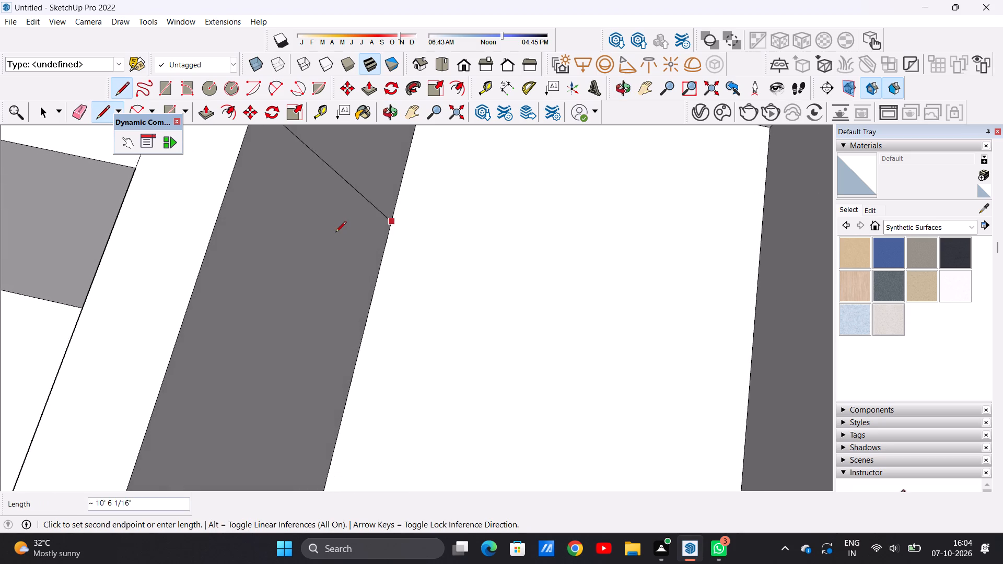
pyautogui.click(365, 338)
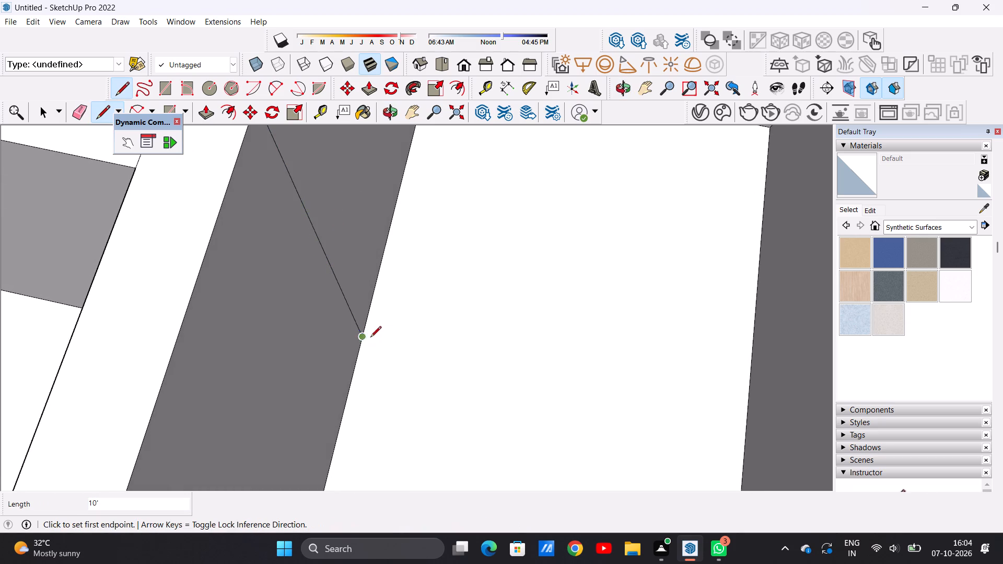
# Draw two parallel lines about 9' 7 3/4" long across the end bay's floor, aligned with the middle cross wall's two faces.
pyautogui.click(364, 337)
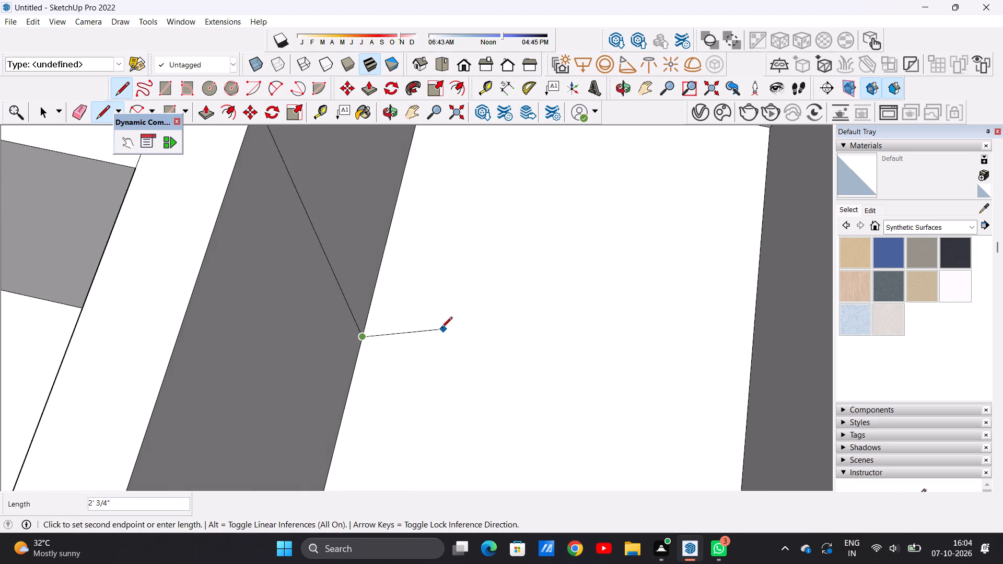
pyautogui.scroll(-6, 405, 333)
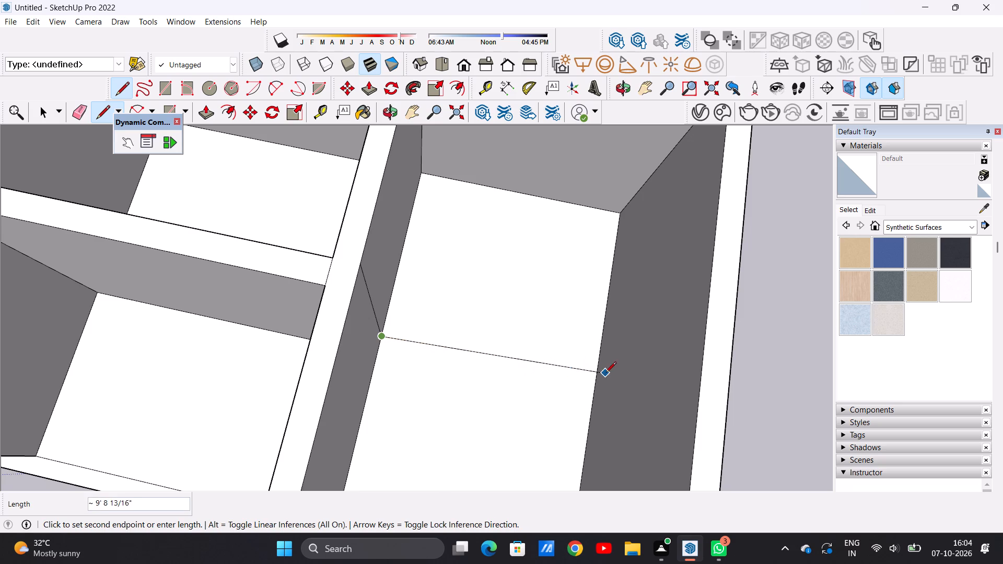
pyautogui.click(596, 385)
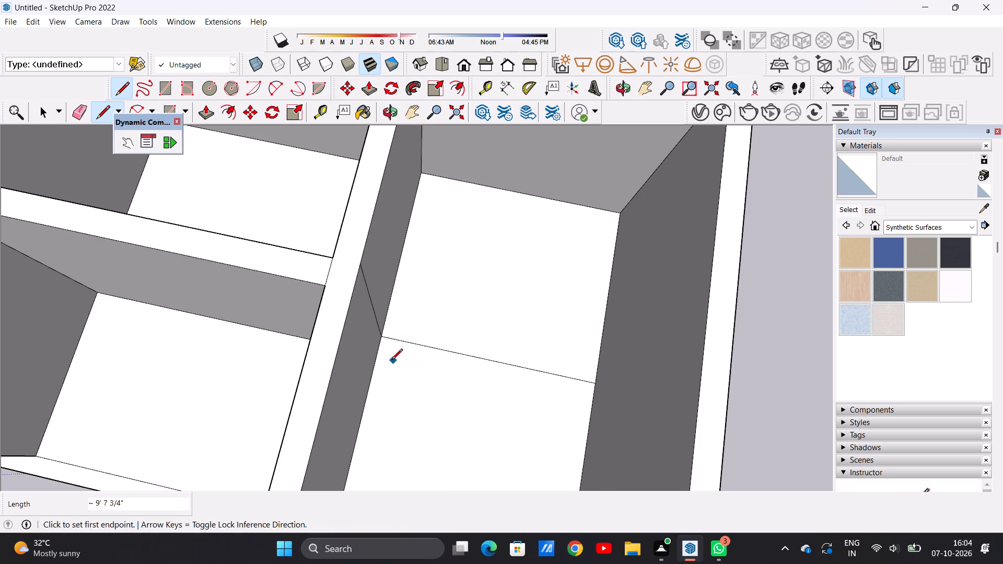
pyautogui.click(379, 359)
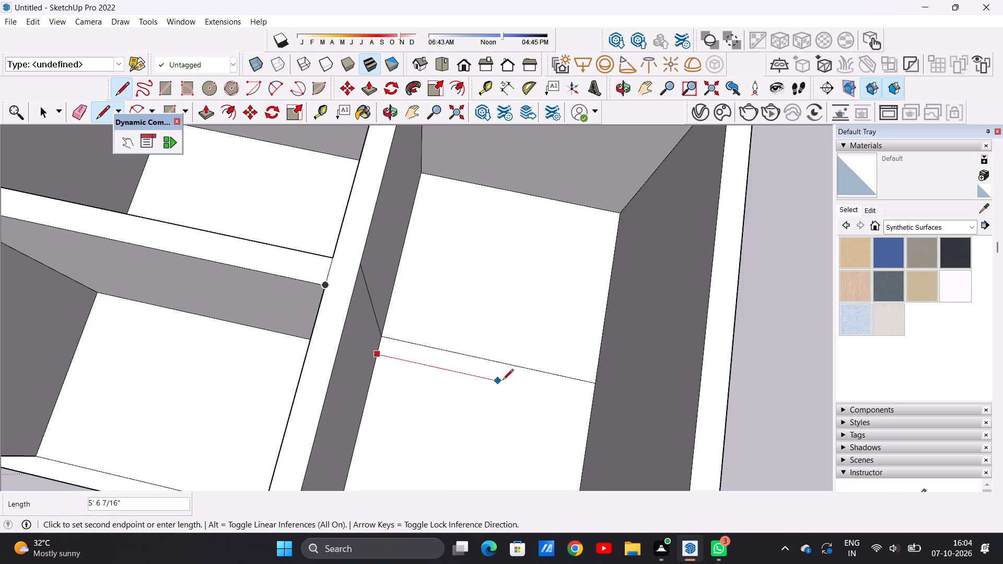
pyautogui.click(597, 396)
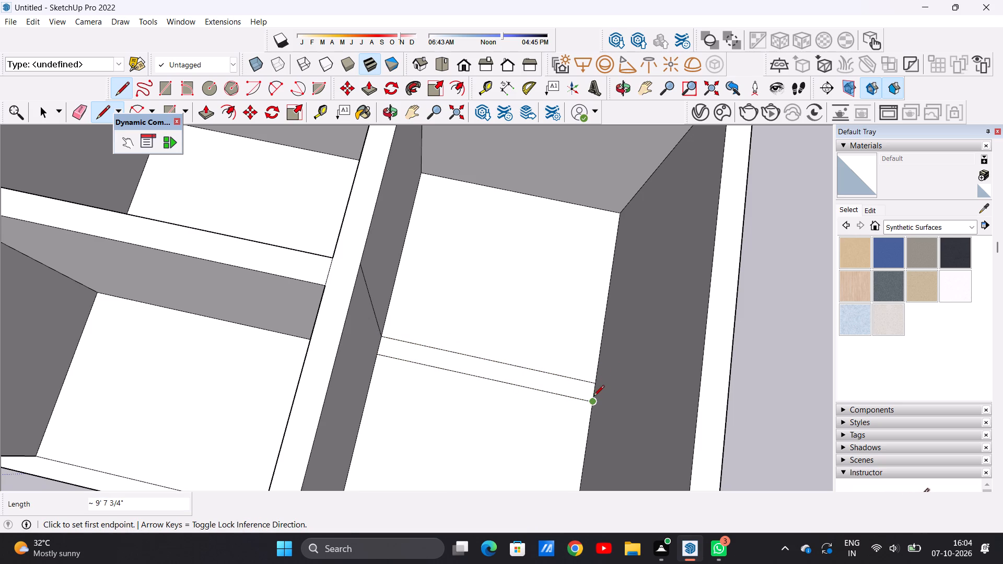
pyautogui.press('space')
# Erase the vertical reference line from the partition's end-bay face.
pyautogui.scroll(-5, 578, 402)
pyautogui.scroll(6, 546, 389)
pyautogui.moveTo(569, 391); pyautogui.dragTo(451, 363, button='middle')
pyautogui.scroll(1, 447, 358)
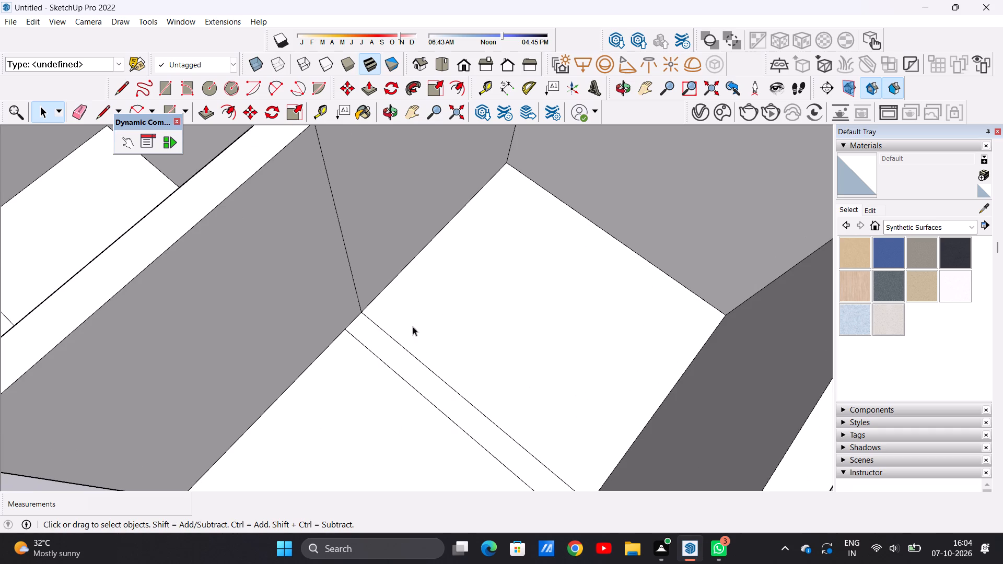
pyautogui.scroll(3, 395, 310)
pyautogui.press('e')
pyautogui.moveTo(350, 244); pyautogui.dragTo(324, 260)
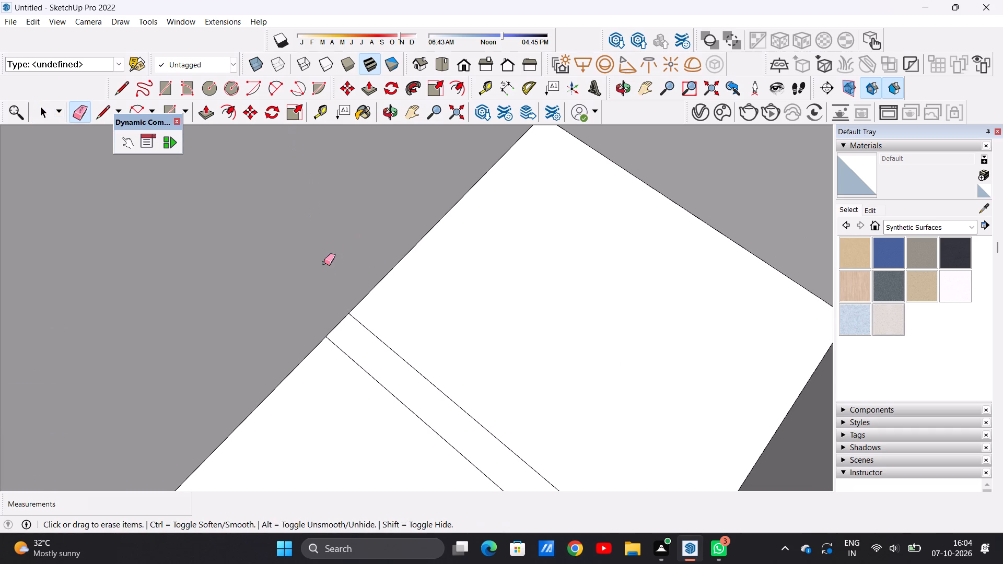
pyautogui.press('space')
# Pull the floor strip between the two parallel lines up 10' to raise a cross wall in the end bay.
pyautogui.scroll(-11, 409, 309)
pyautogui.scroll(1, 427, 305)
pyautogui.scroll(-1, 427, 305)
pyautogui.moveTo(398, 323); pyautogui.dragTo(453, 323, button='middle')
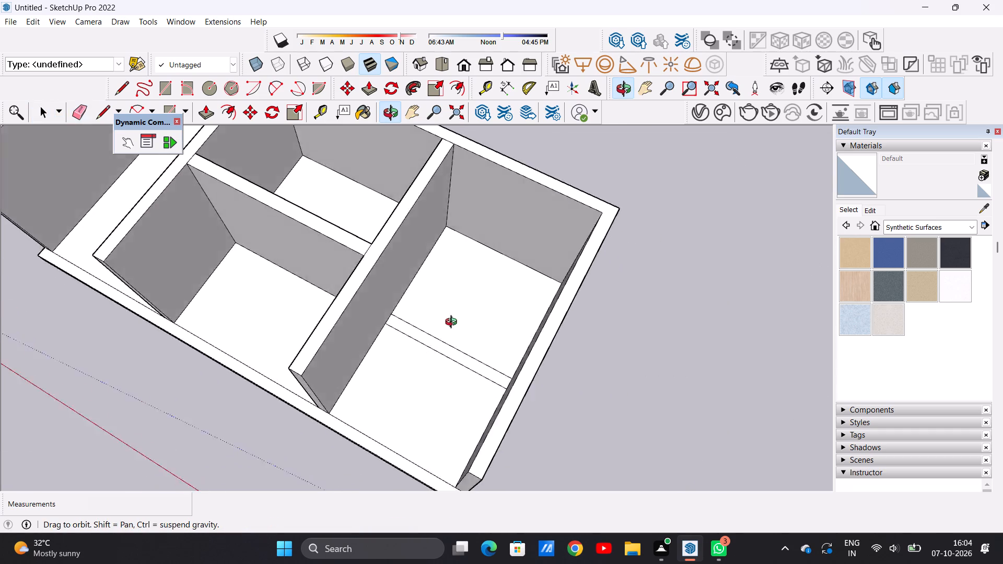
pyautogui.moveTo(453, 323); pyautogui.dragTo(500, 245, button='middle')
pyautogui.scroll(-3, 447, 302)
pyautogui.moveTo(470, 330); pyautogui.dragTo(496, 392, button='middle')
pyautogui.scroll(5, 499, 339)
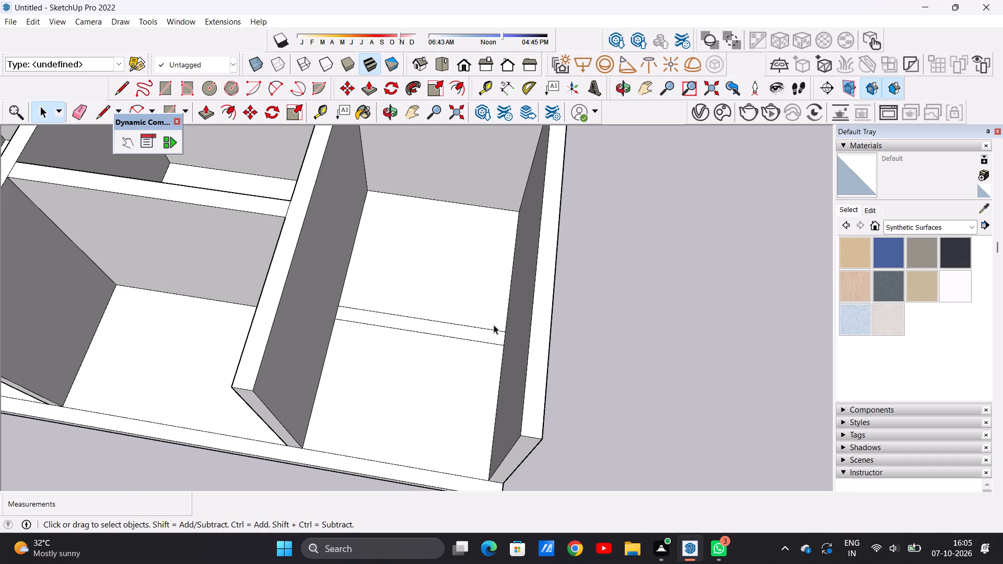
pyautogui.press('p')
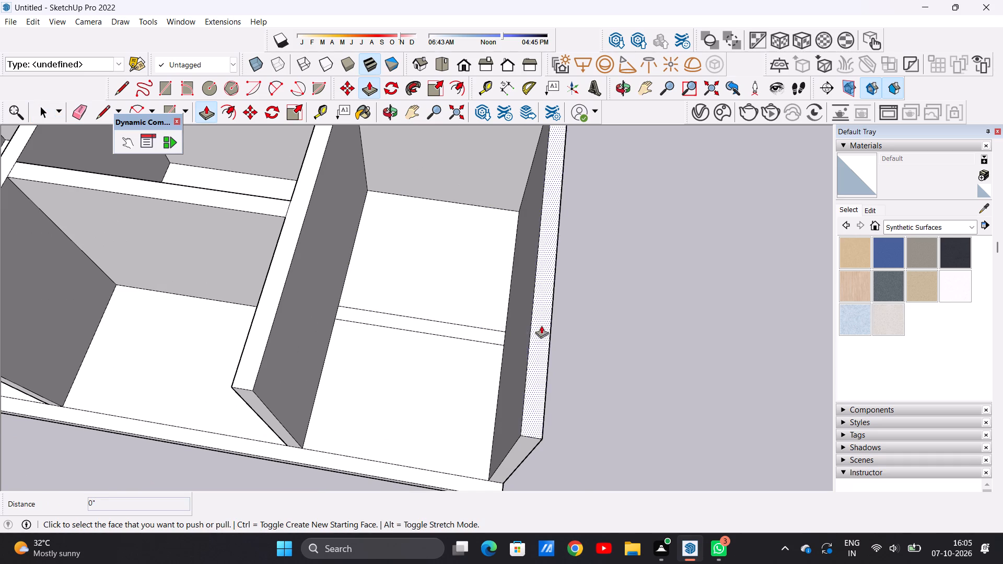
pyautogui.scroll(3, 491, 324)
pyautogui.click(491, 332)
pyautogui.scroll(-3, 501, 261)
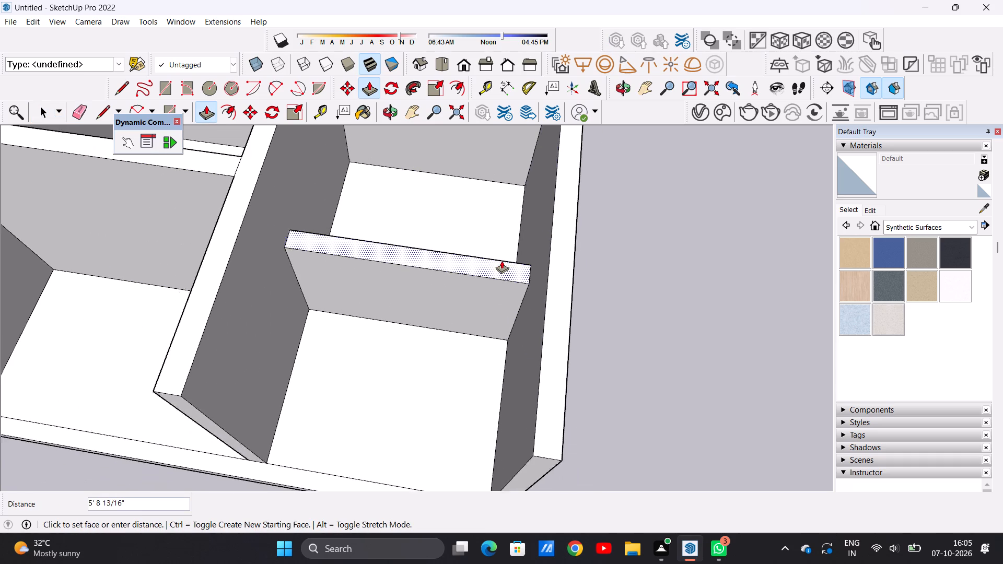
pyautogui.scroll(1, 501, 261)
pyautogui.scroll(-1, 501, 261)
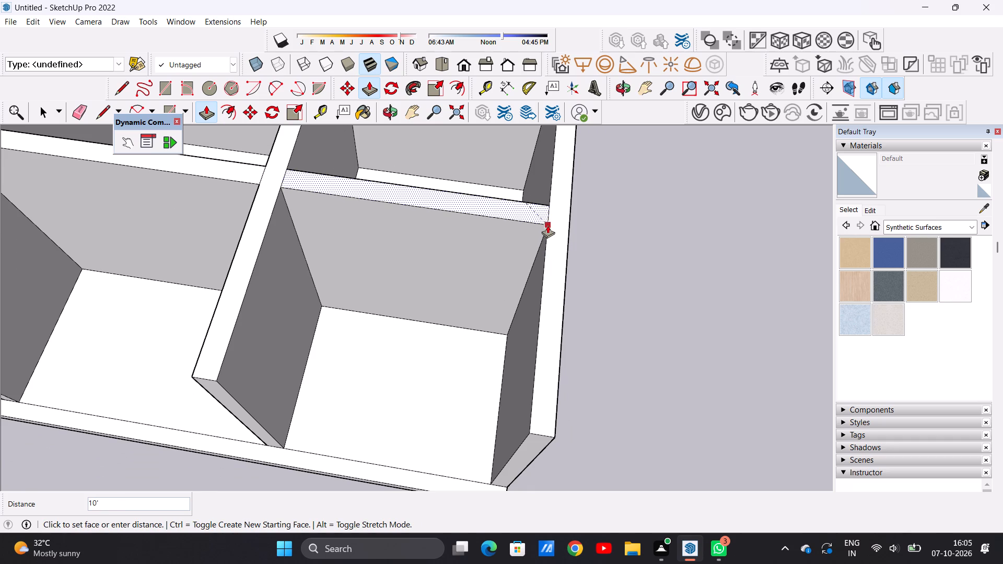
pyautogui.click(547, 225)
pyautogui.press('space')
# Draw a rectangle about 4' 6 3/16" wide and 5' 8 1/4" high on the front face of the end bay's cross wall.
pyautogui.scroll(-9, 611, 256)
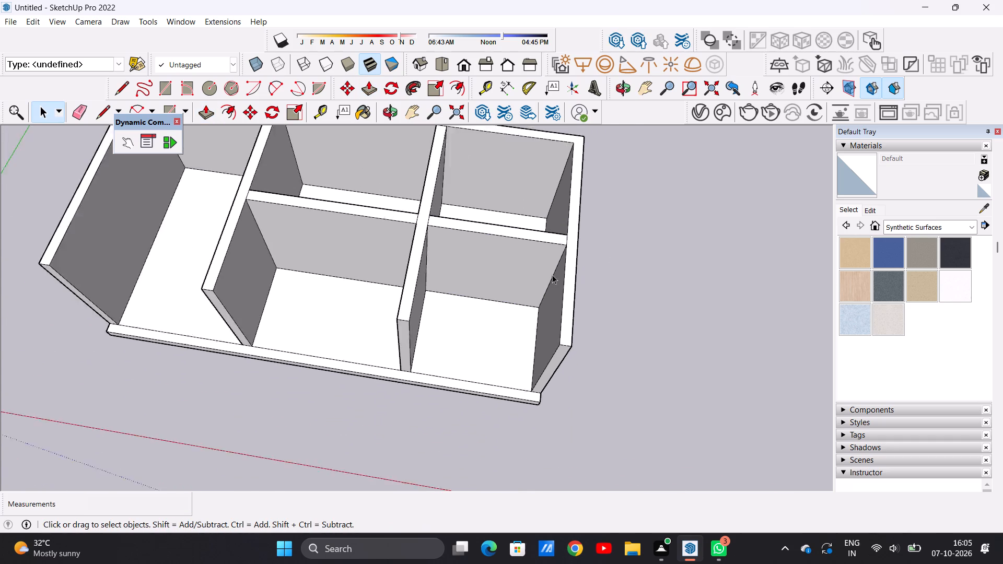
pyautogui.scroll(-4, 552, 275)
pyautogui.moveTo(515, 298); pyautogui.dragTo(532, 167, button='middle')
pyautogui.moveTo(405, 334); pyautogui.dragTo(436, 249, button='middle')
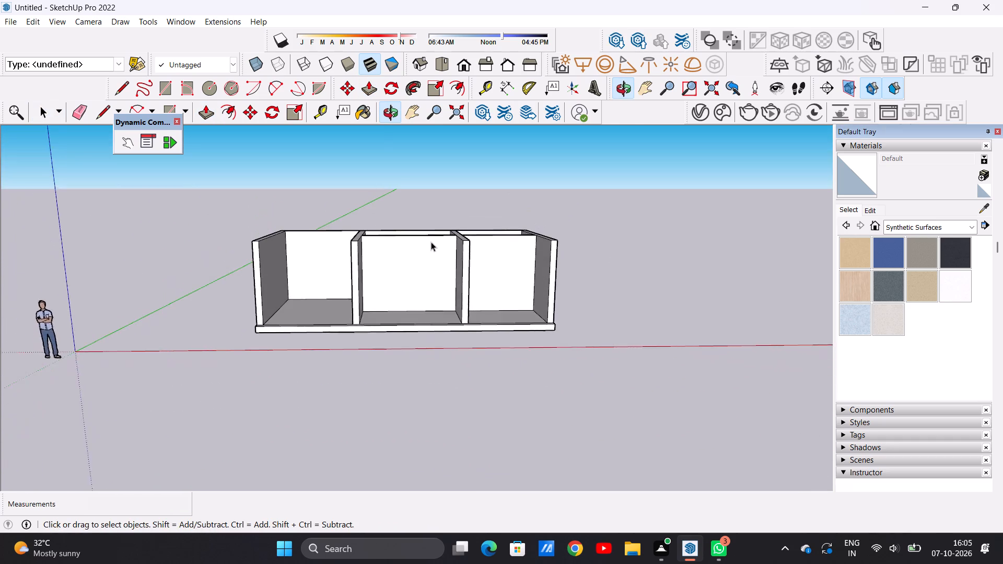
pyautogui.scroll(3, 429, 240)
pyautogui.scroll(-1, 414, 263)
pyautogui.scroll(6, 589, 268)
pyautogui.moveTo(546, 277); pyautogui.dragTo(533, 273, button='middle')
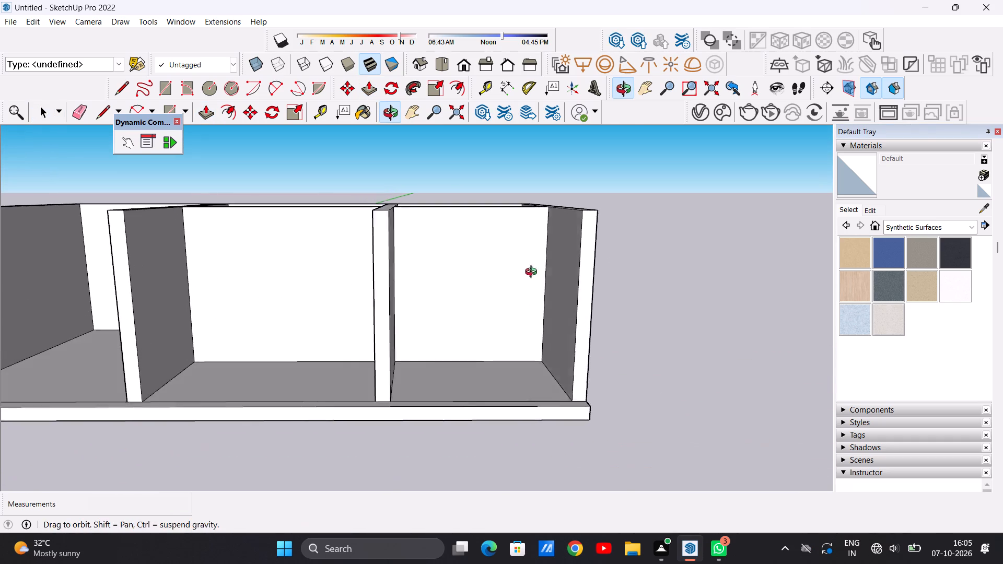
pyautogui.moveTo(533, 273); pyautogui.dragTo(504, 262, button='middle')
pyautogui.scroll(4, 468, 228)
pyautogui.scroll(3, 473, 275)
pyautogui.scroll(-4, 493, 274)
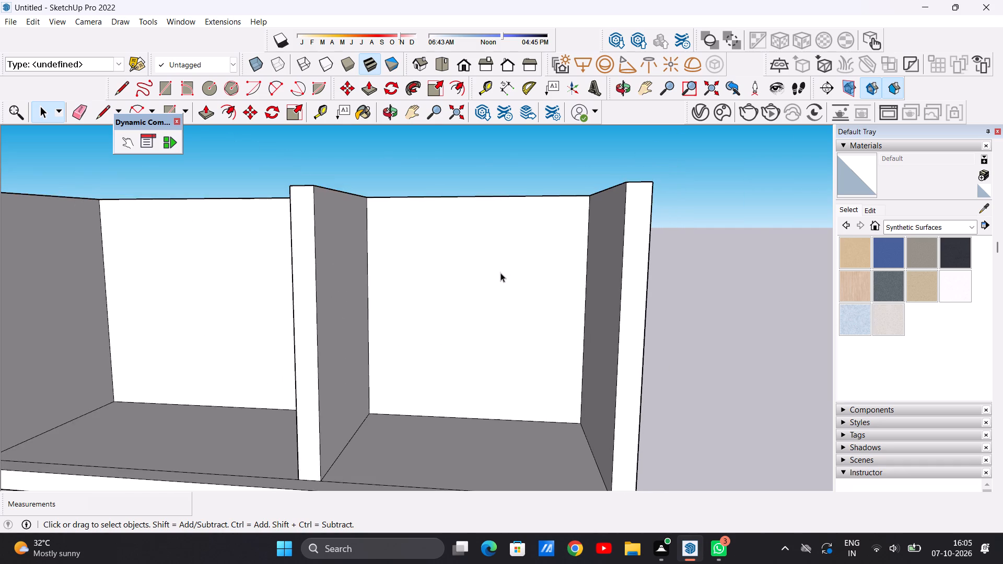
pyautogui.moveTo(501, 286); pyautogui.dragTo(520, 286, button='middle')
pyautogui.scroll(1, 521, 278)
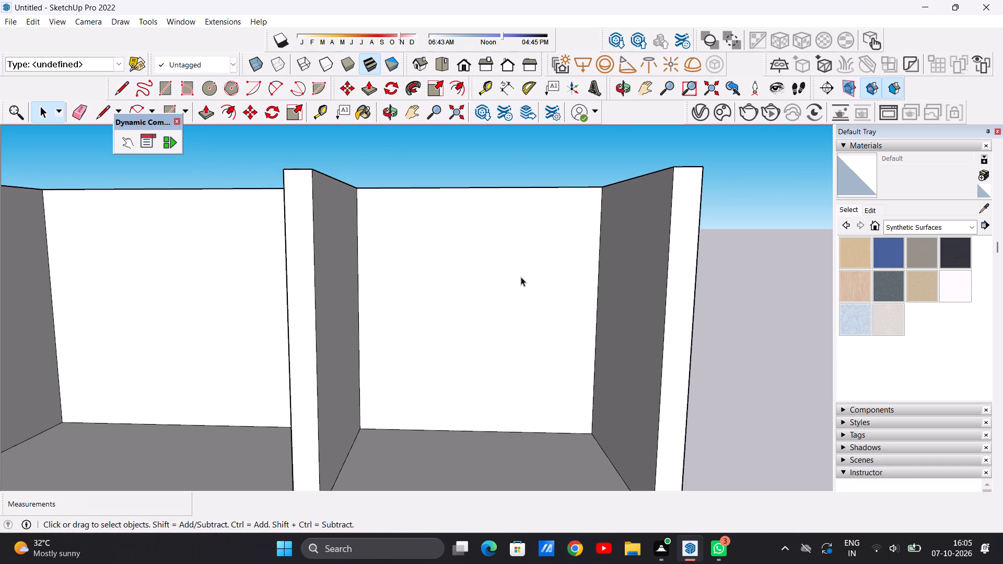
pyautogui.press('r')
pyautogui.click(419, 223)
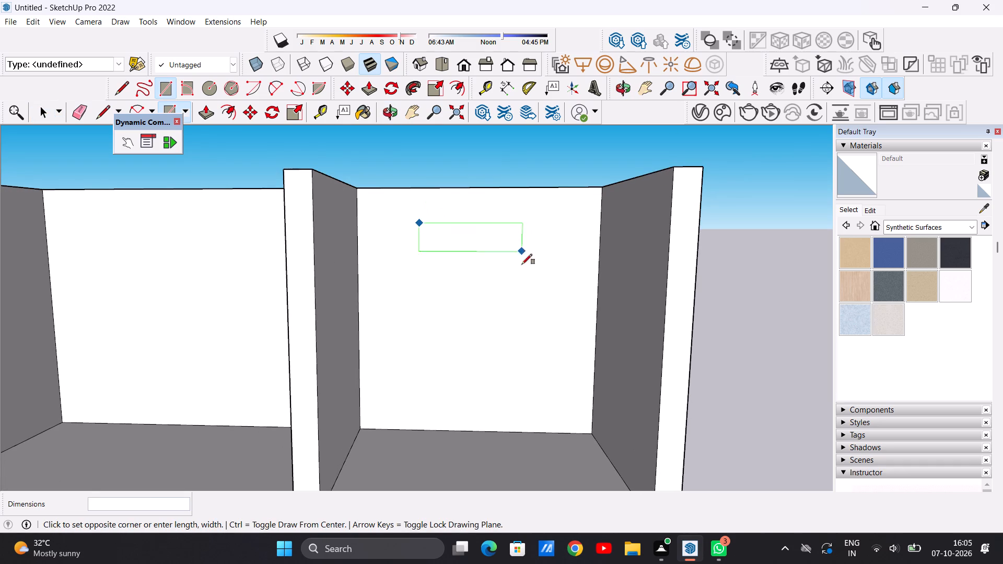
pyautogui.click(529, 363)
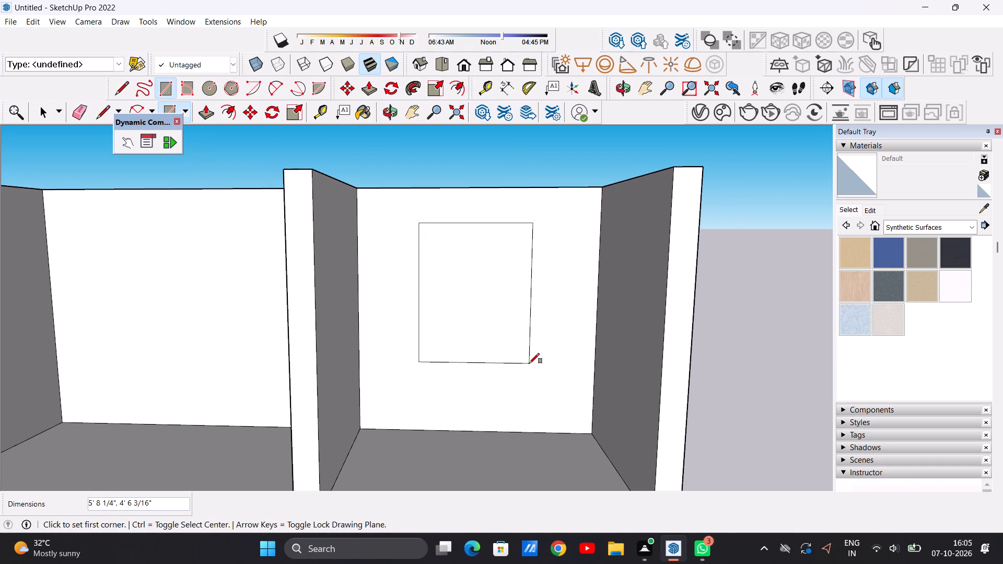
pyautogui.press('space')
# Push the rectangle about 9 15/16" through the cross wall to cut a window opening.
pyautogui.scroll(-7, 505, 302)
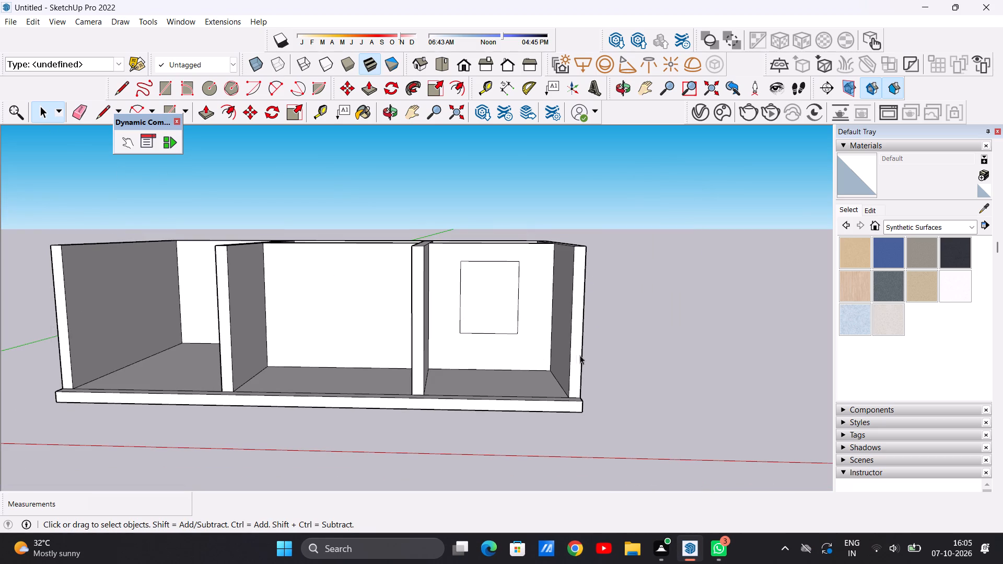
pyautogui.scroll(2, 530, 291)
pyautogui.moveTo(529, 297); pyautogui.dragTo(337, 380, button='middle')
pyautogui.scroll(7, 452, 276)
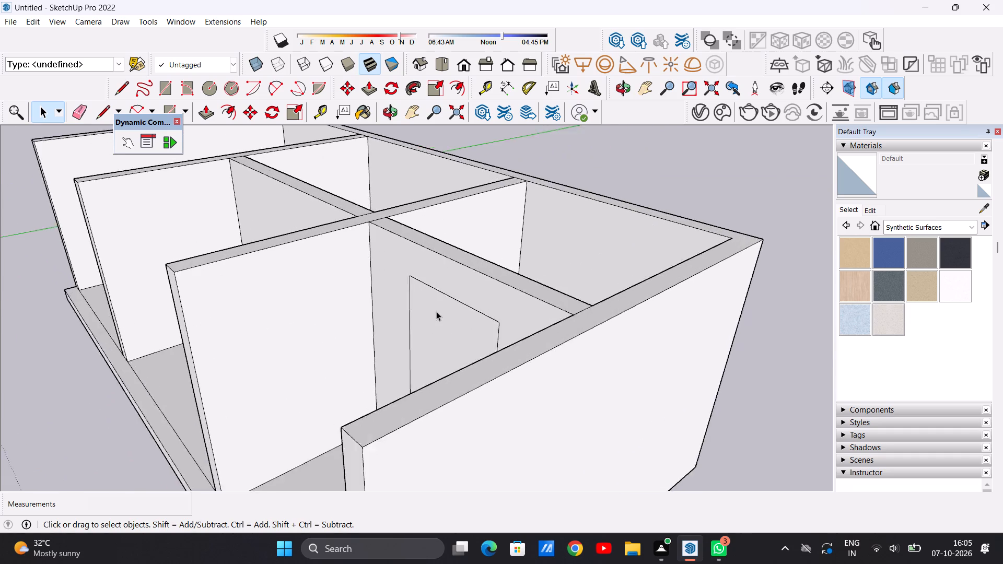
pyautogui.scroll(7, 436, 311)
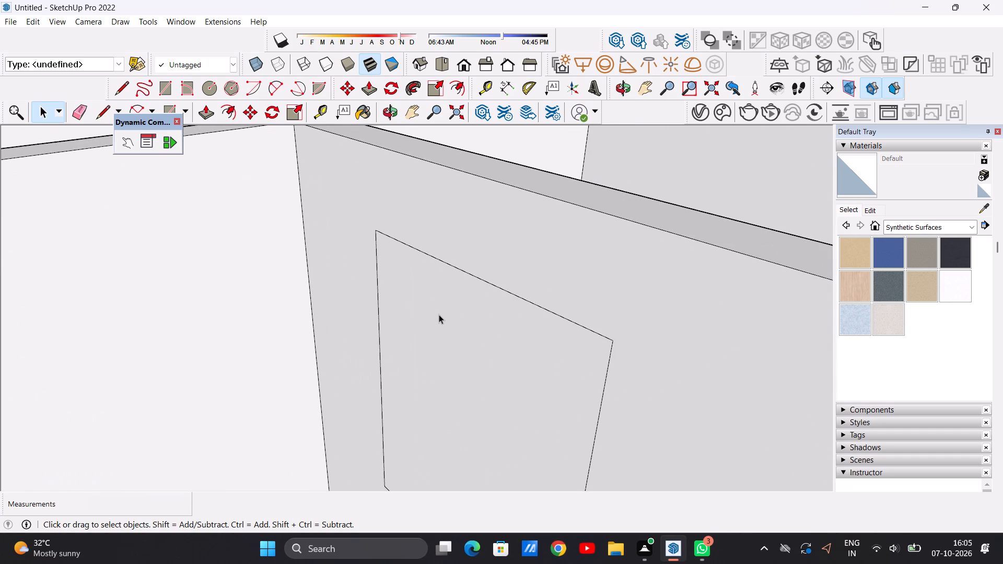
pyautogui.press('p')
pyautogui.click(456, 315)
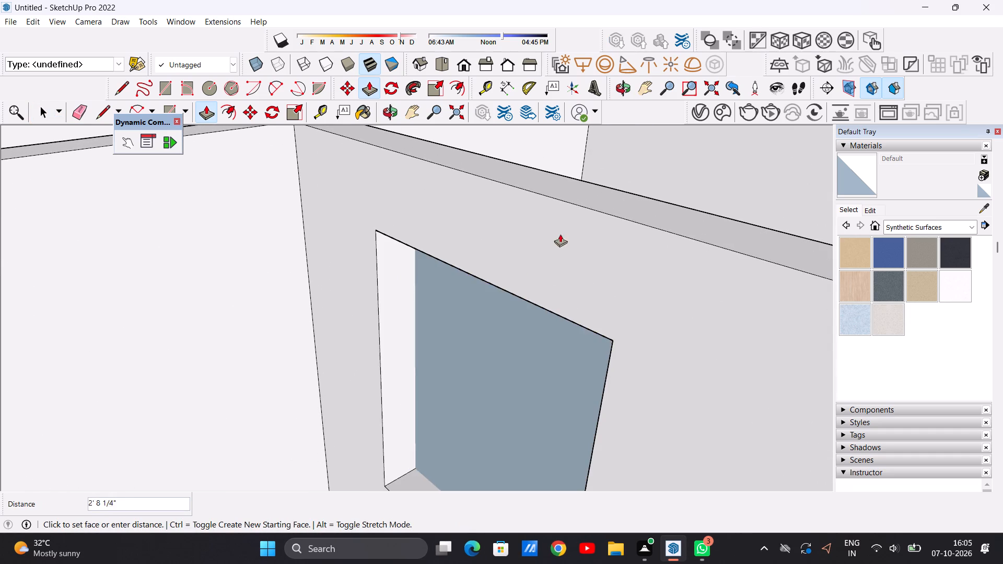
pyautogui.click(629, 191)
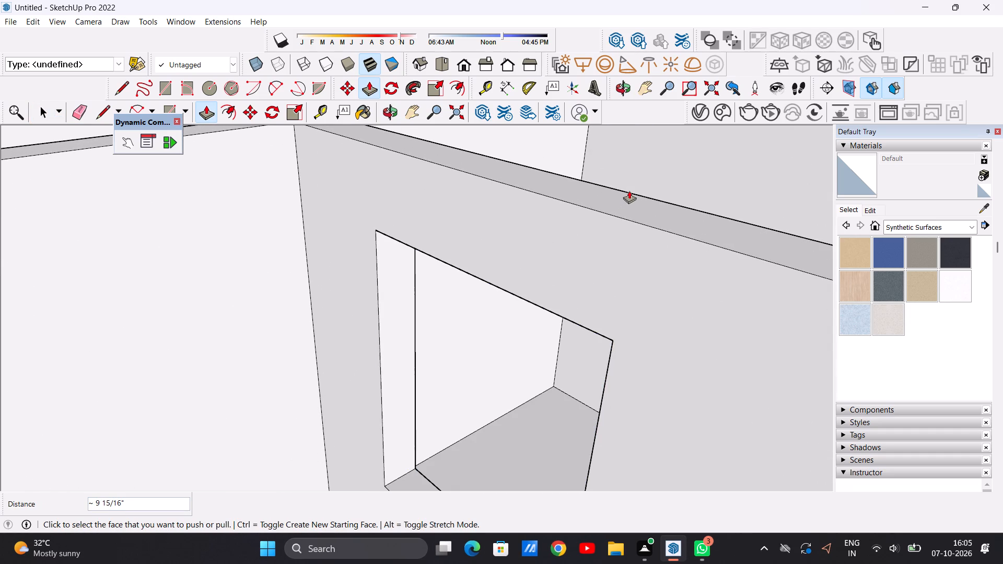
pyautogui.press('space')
# Examine the window opening in the end bay's cross wall and the room layout from several angles.
pyautogui.scroll(-13, 554, 273)
pyautogui.moveTo(473, 296); pyautogui.dragTo(590, 263, button='middle')
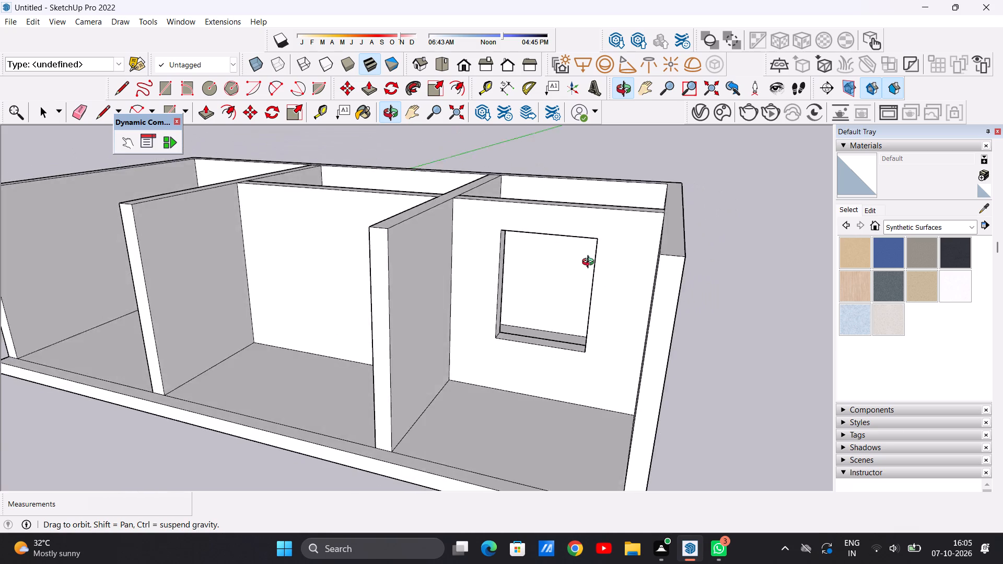
pyautogui.moveTo(590, 263); pyautogui.dragTo(658, 243, button='middle')
pyautogui.scroll(-7, 500, 294)
pyautogui.moveTo(549, 301); pyautogui.dragTo(546, 230, button='middle')
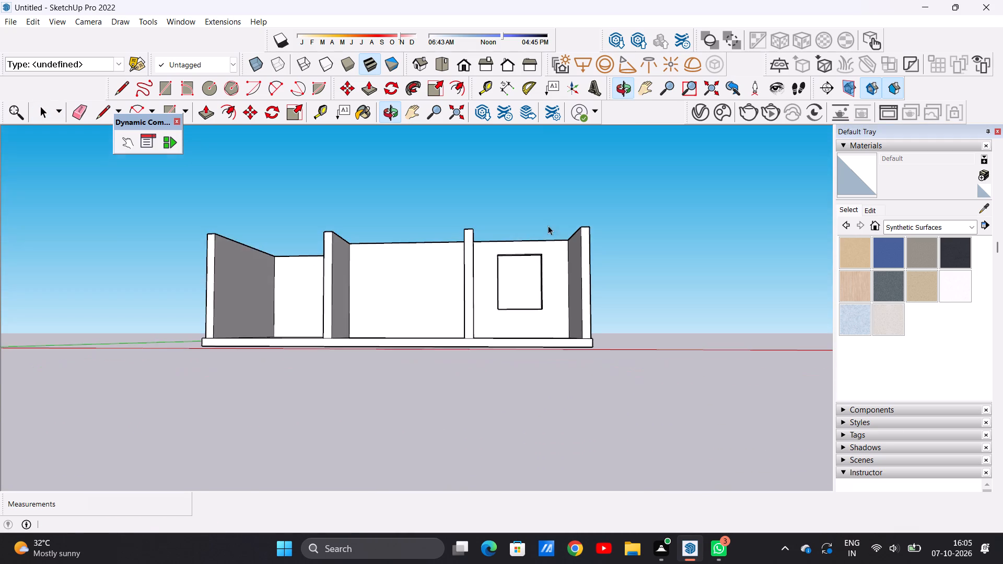
pyautogui.scroll(5, 549, 262)
pyautogui.scroll(-7, 543, 278)
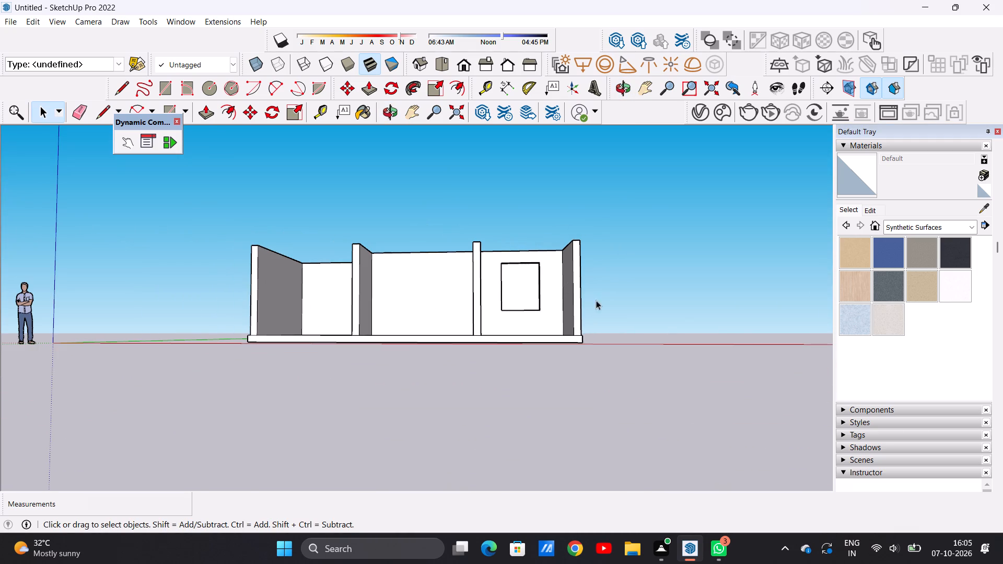
pyautogui.moveTo(597, 301); pyautogui.dragTo(572, 396, button='middle')
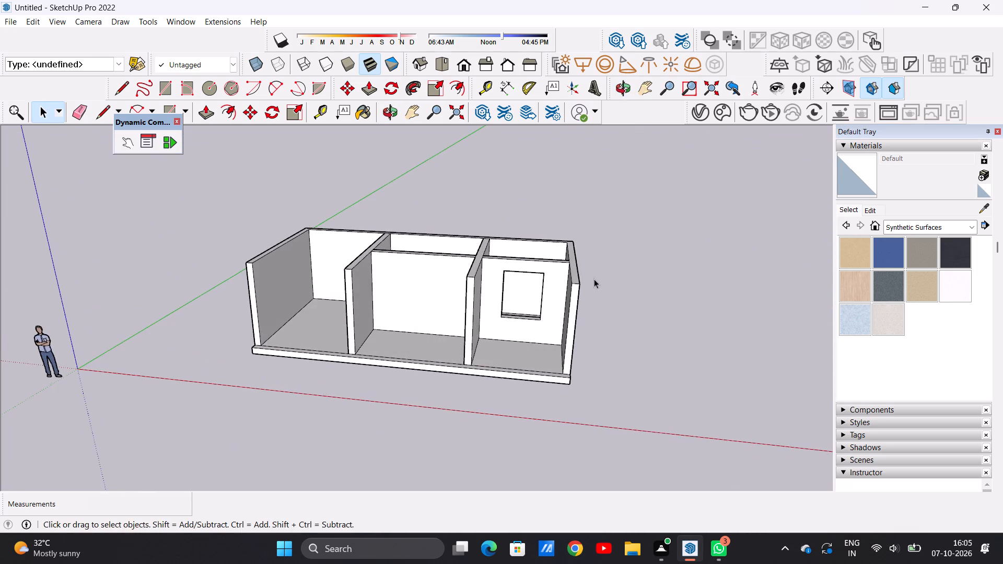
pyautogui.moveTo(594, 279); pyautogui.dragTo(347, 342, button='middle')
pyautogui.scroll(2, 511, 374)
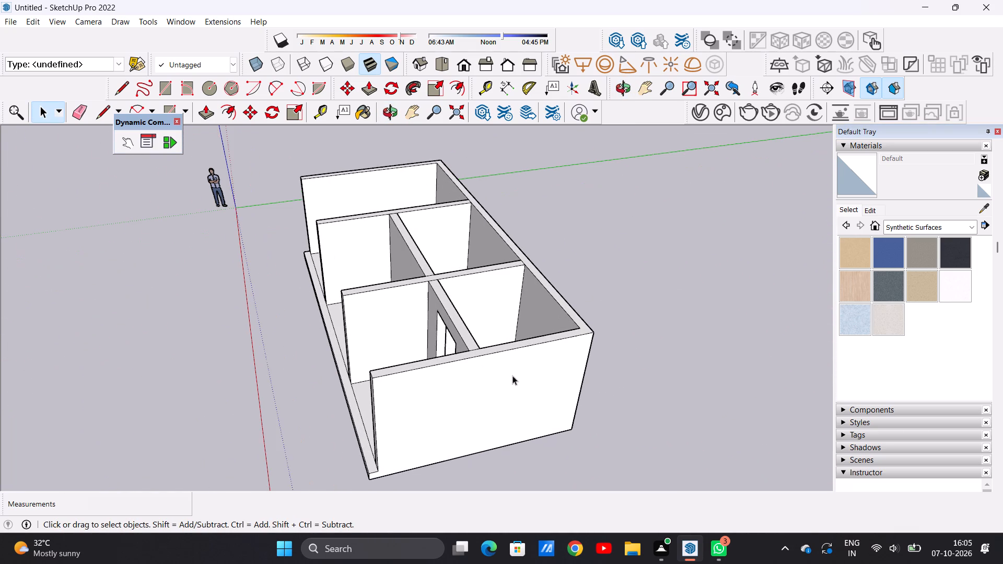
pyautogui.scroll(-3, 441, 332)
pyautogui.moveTo(423, 342); pyautogui.dragTo(634, 331, button='middle')
pyautogui.moveTo(465, 311); pyautogui.dragTo(511, 314, button='middle')
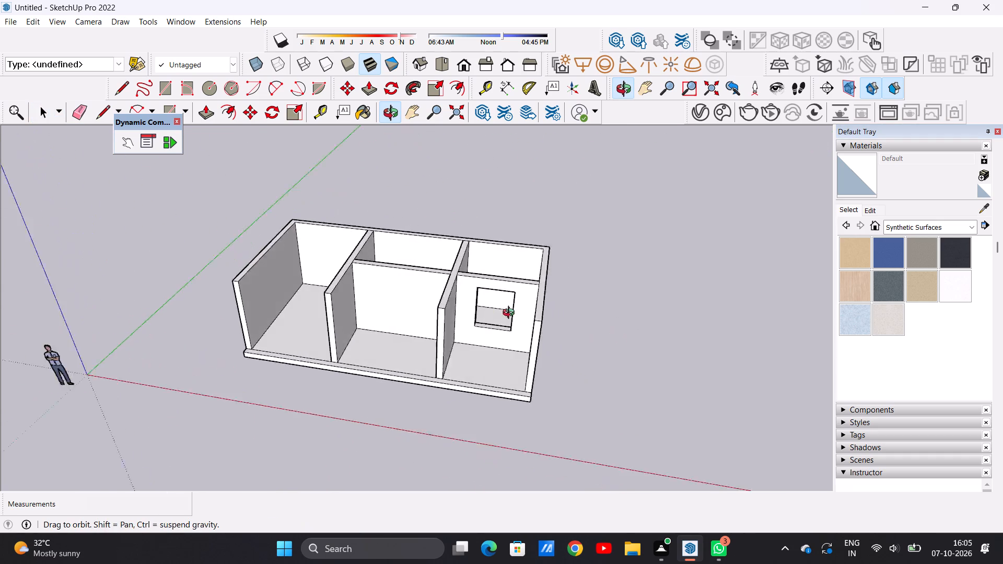
pyautogui.moveTo(511, 314); pyautogui.dragTo(515, 198, button='middle')
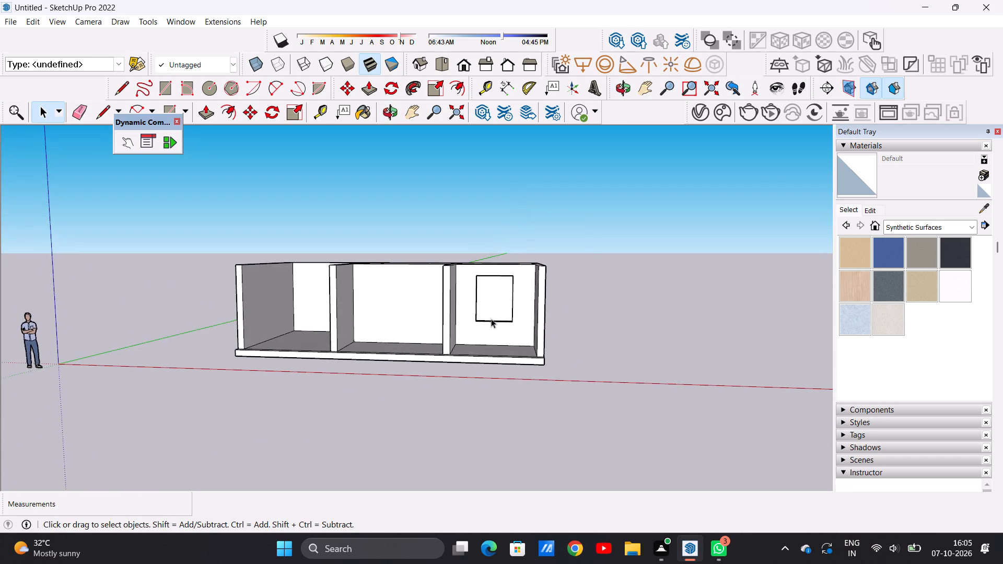
pyautogui.scroll(7, 500, 325)
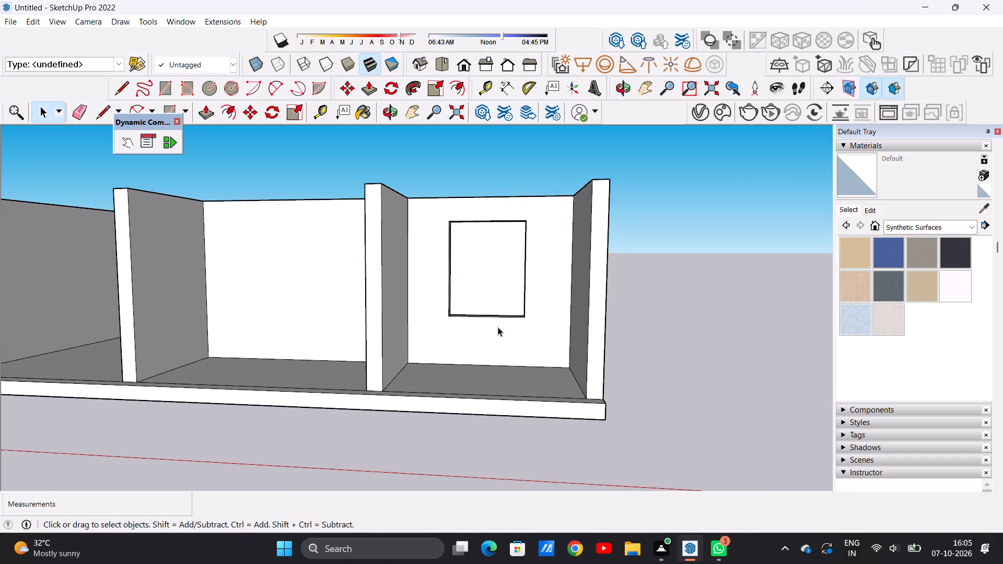
pyautogui.scroll(-8, 497, 327)
pyautogui.moveTo(576, 312); pyautogui.dragTo(303, 374, button='middle')
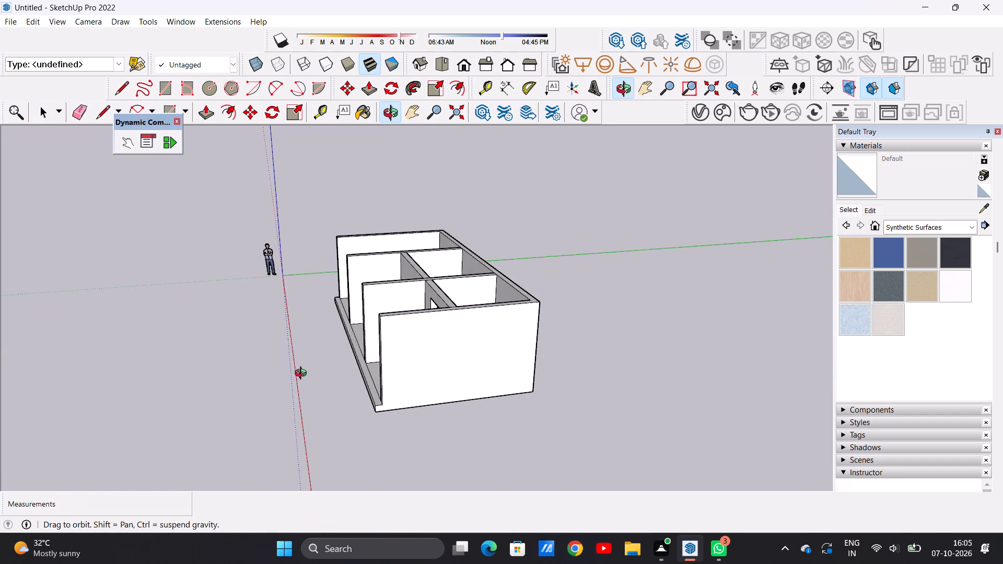
pyautogui.moveTo(303, 374); pyautogui.dragTo(666, 331, button='middle')
pyautogui.scroll(7, 523, 305)
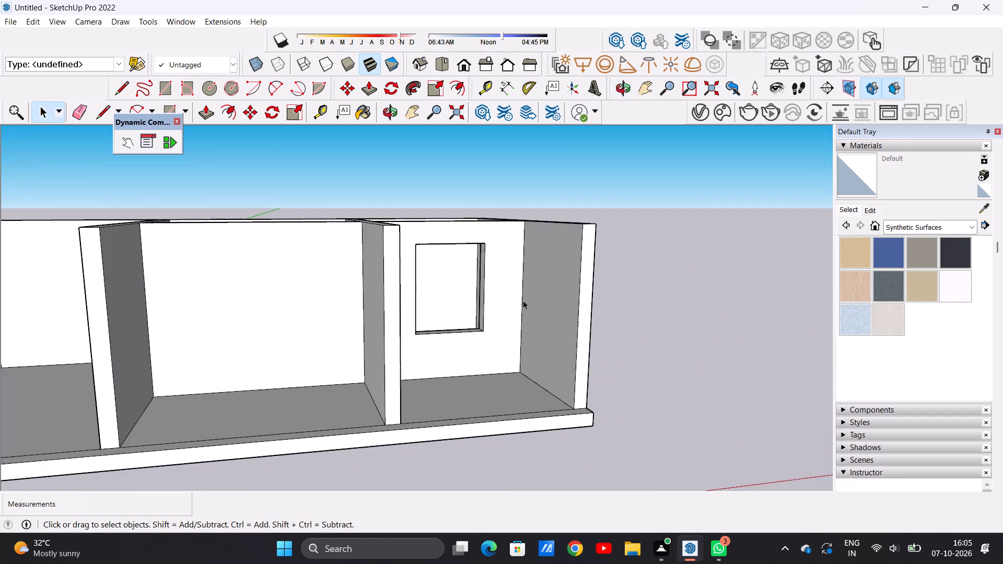
pyautogui.moveTo(520, 302); pyautogui.dragTo(441, 380, button='middle')
pyautogui.scroll(5, 457, 324)
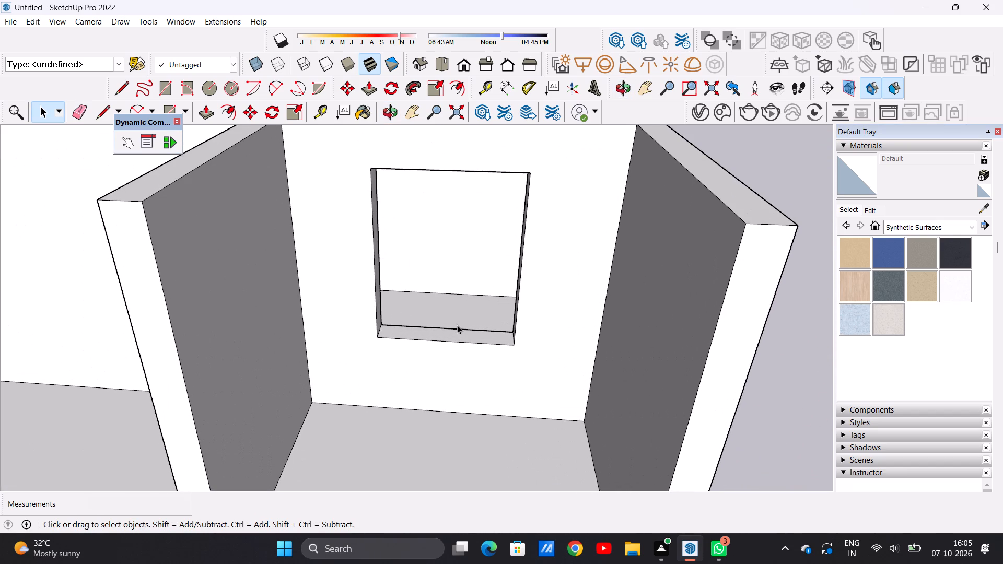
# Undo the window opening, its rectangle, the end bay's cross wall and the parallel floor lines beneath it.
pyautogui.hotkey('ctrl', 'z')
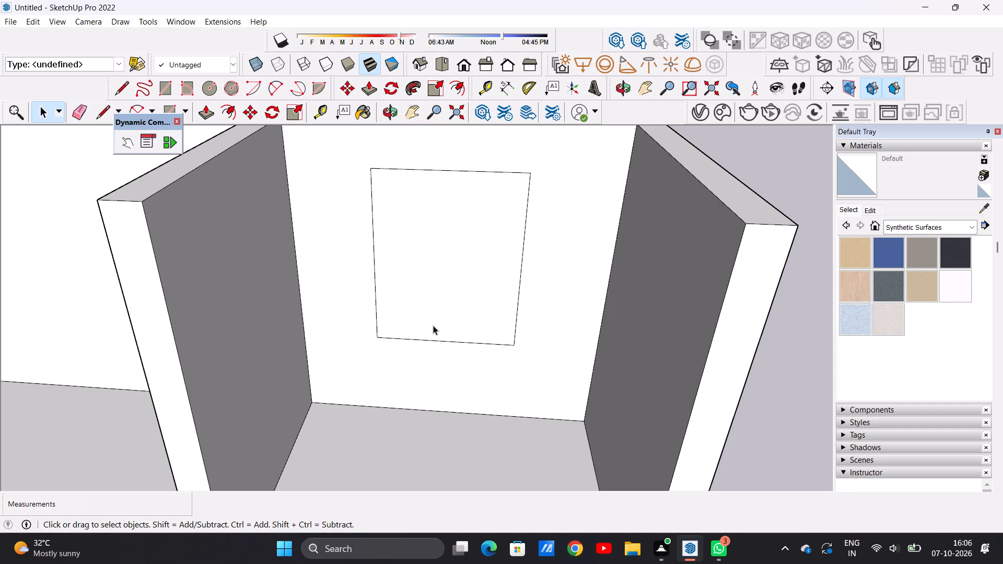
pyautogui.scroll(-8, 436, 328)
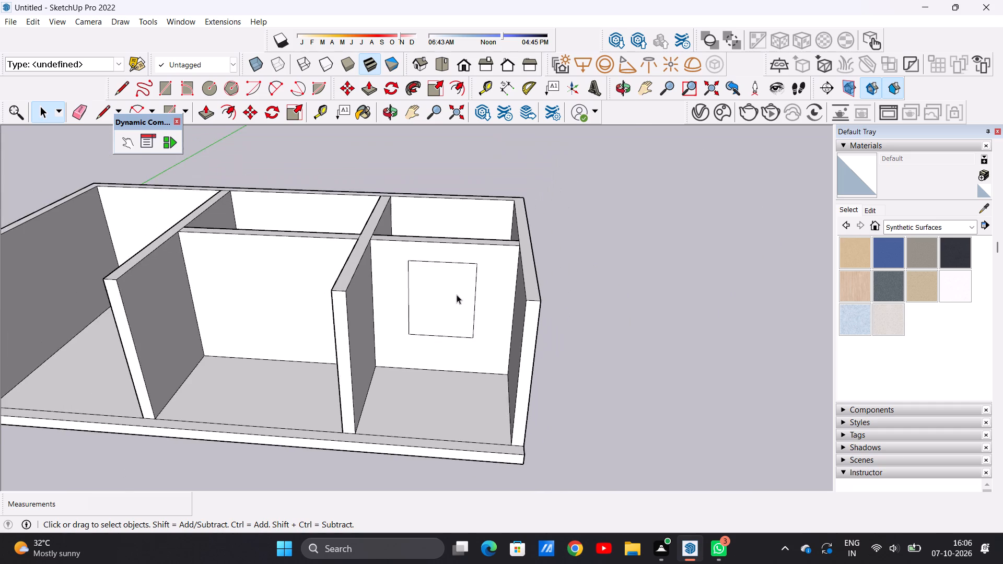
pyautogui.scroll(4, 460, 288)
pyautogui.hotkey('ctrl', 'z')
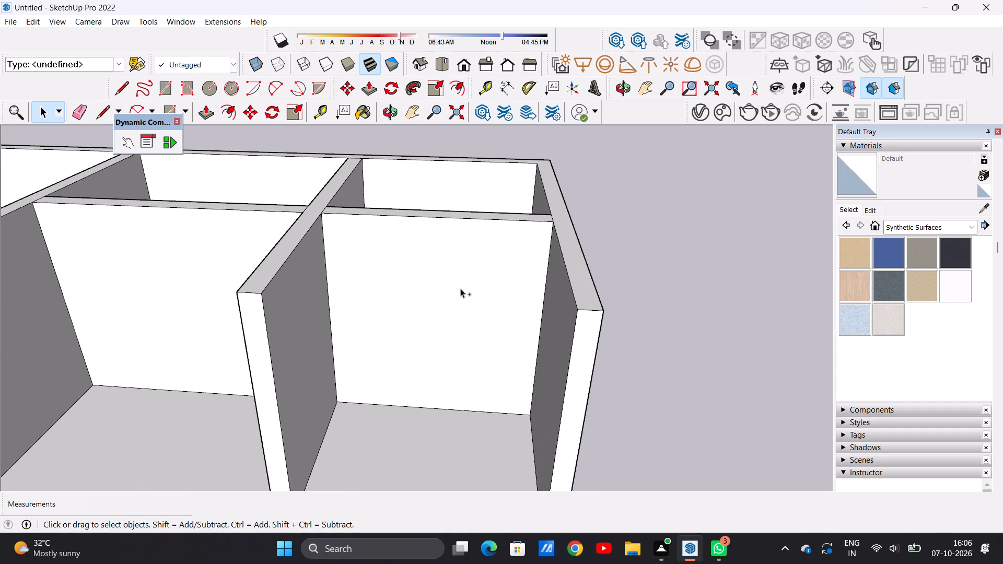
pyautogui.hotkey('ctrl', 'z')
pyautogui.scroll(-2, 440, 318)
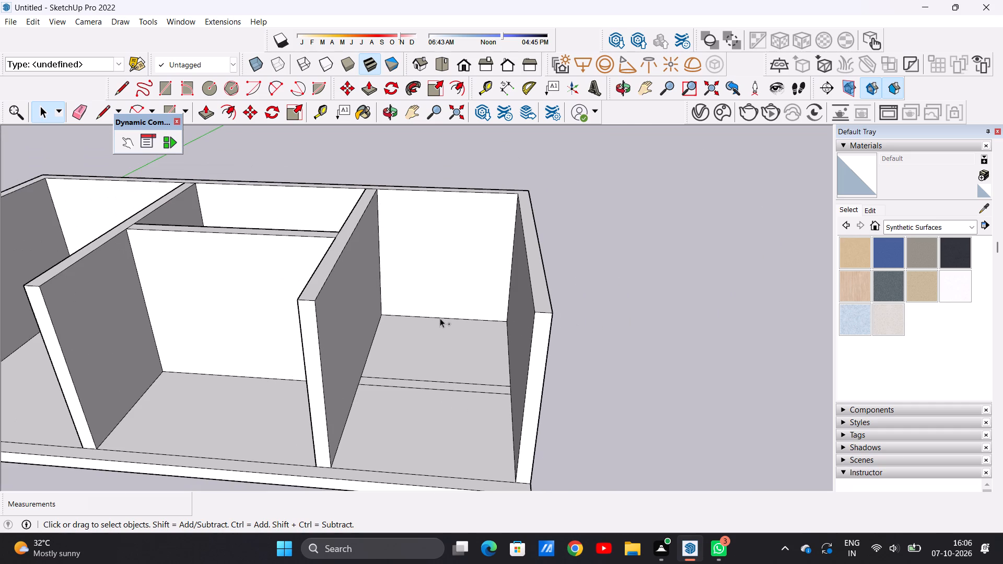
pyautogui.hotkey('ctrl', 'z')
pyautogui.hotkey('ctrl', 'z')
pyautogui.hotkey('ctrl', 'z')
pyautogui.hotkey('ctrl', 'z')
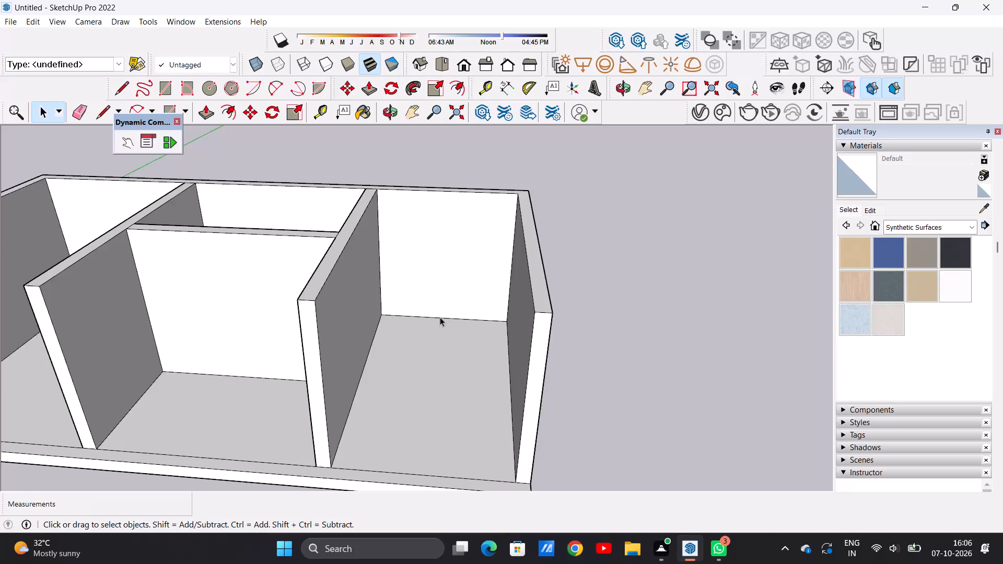
# Draw a rectangle about 5' 4 5/8" by 5' 4 5/8" on the inner face of the end bay's back wall.
pyautogui.scroll(-7, 436, 326)
pyautogui.moveTo(454, 324); pyautogui.dragTo(470, 290, button='middle')
pyautogui.scroll(4, 426, 285)
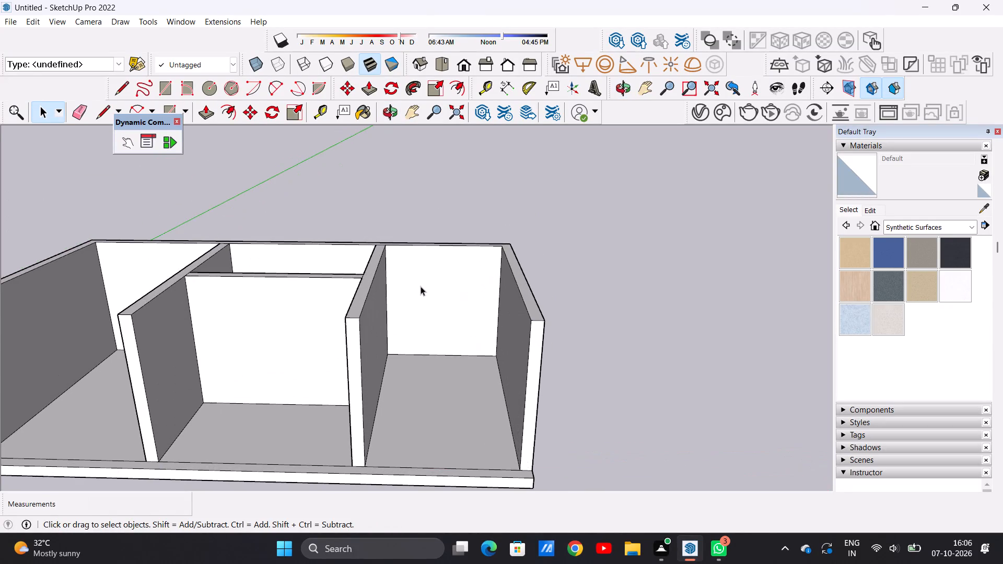
pyautogui.moveTo(415, 320); pyautogui.dragTo(422, 265, button='middle')
pyautogui.scroll(8, 426, 281)
pyautogui.press('r')
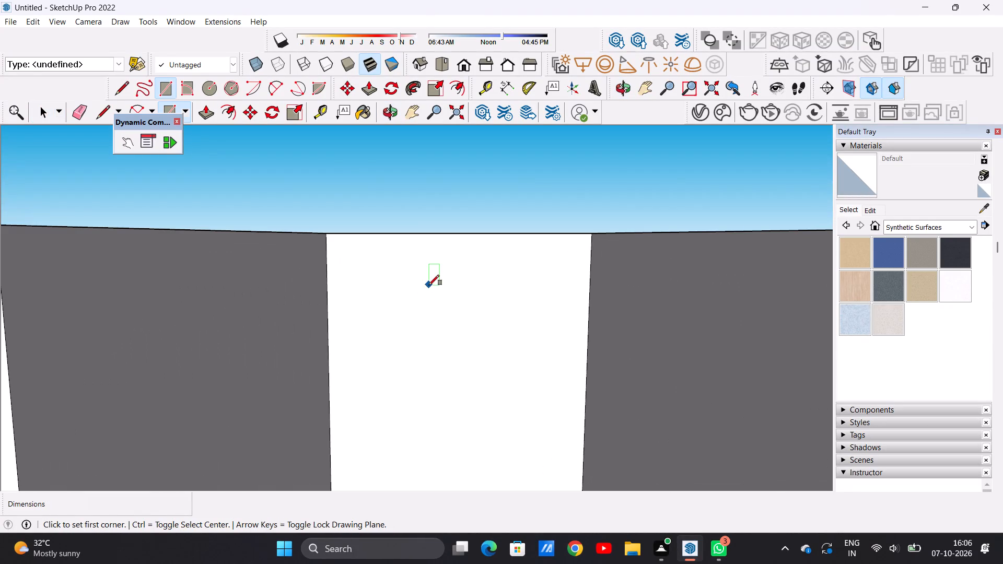
pyautogui.click(382, 291)
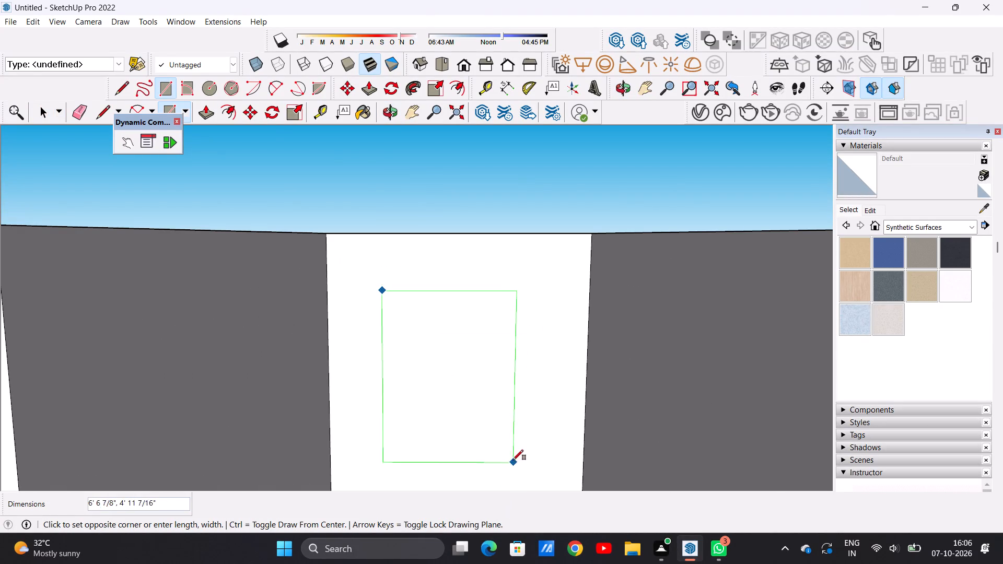
pyautogui.scroll(-8, 510, 434)
pyautogui.scroll(4, 510, 430)
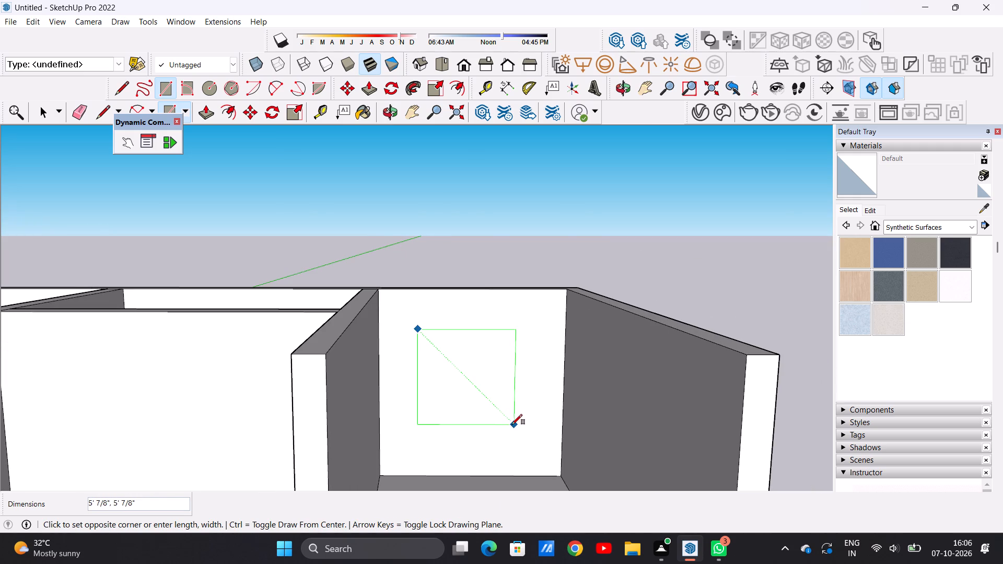
pyautogui.click(517, 430)
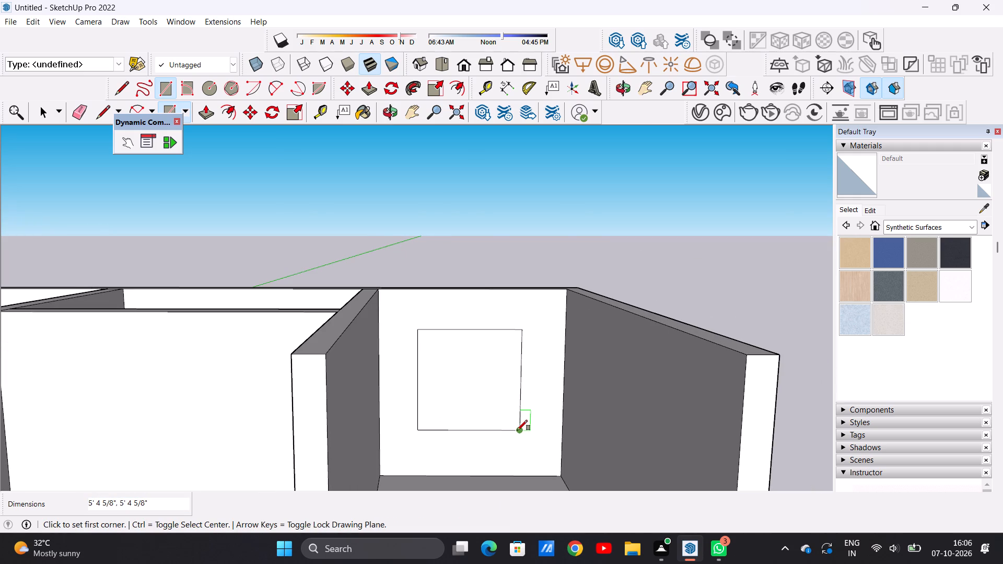
pyautogui.press('space')
# Examine the window rectangle on the end bay's back wall from above and from the front.
pyautogui.scroll(-6, 538, 366)
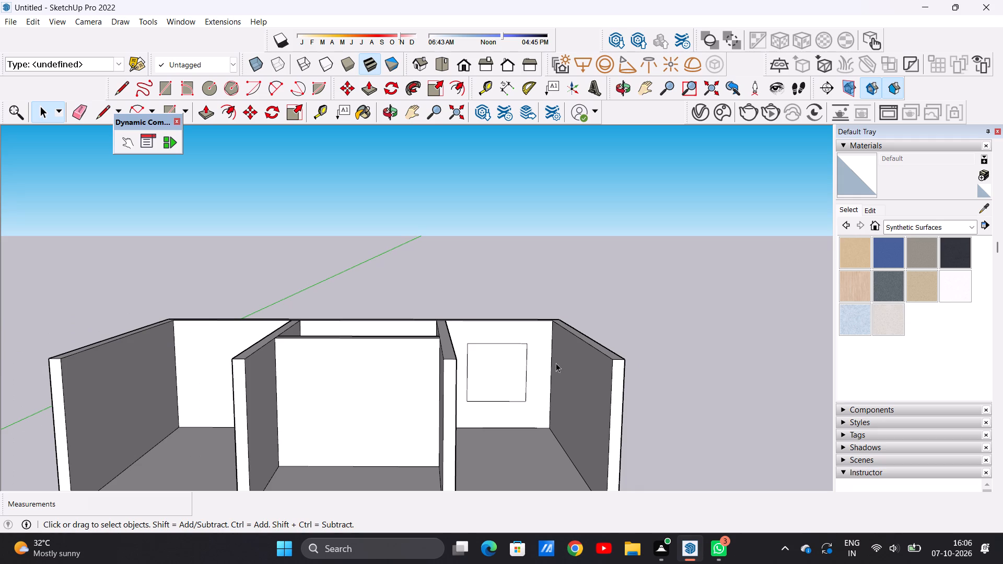
pyautogui.scroll(-4, 532, 360)
pyautogui.moveTo(612, 364); pyautogui.dragTo(370, 438, button='middle')
pyautogui.scroll(4, 536, 395)
pyautogui.scroll(-1, 536, 394)
pyautogui.scroll(1, 536, 393)
pyautogui.moveTo(530, 402); pyautogui.dragTo(479, 449, button='middle')
pyautogui.scroll(2, 488, 413)
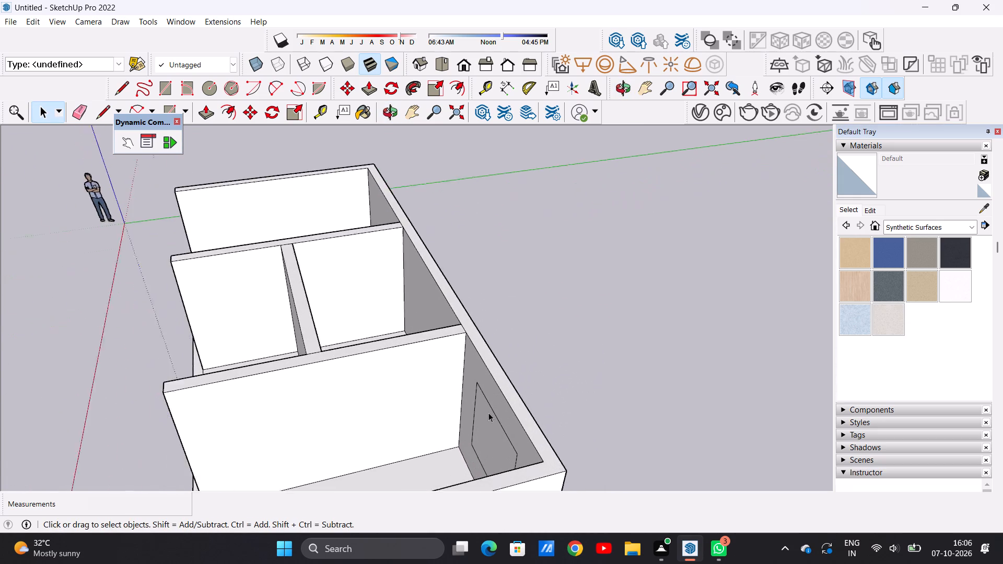
pyautogui.scroll(2, 488, 413)
pyautogui.scroll(-9, 489, 411)
pyautogui.scroll(11, 485, 426)
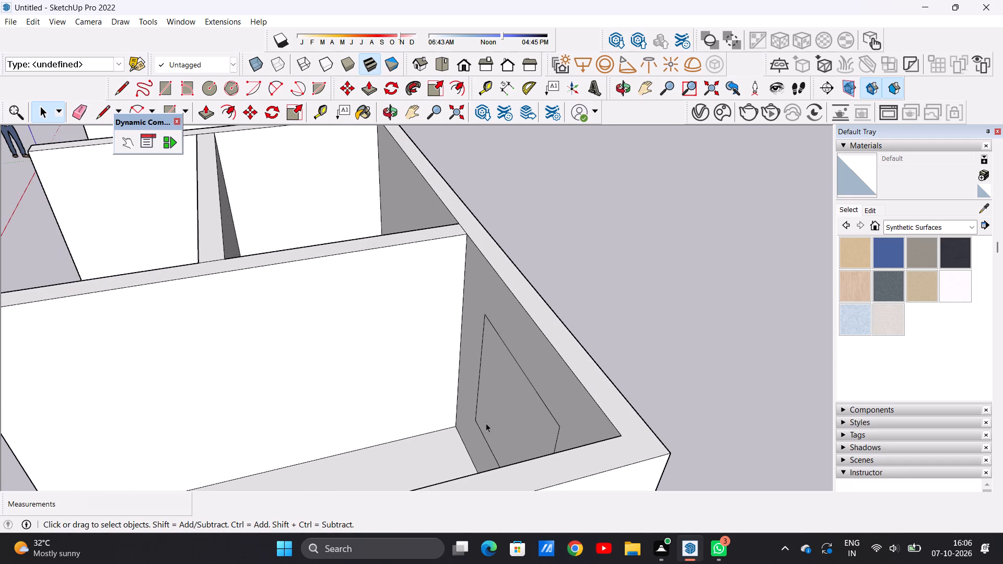
pyautogui.scroll(-7, 546, 374)
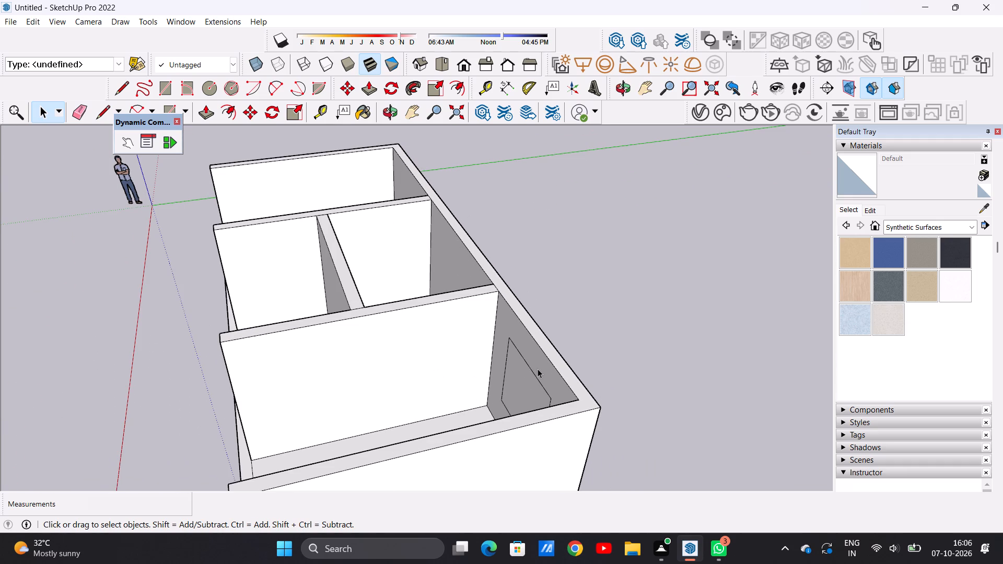
pyautogui.scroll(-2, 529, 348)
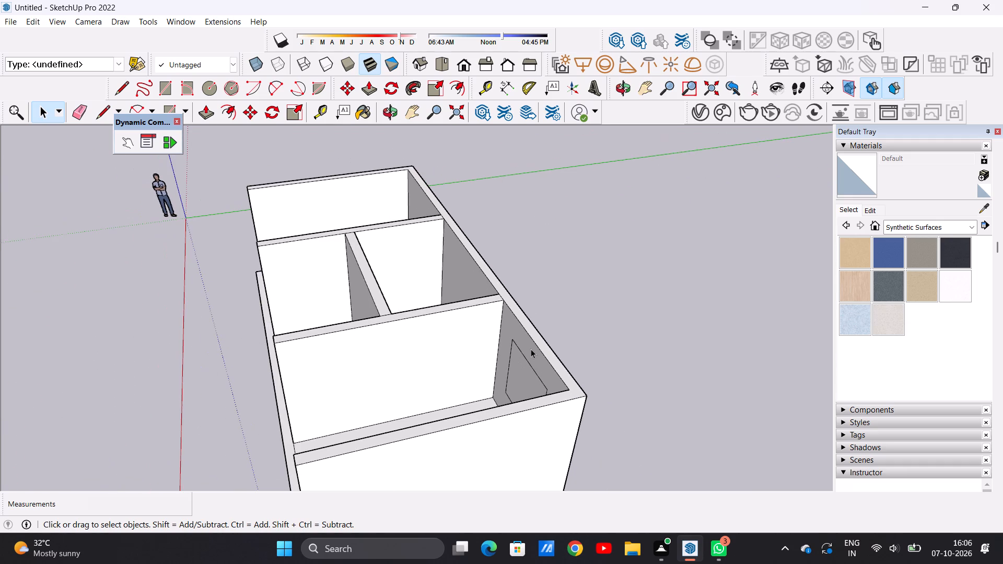
pyautogui.moveTo(468, 374); pyautogui.dragTo(745, 283, button='middle')
pyautogui.scroll(7, 600, 280)
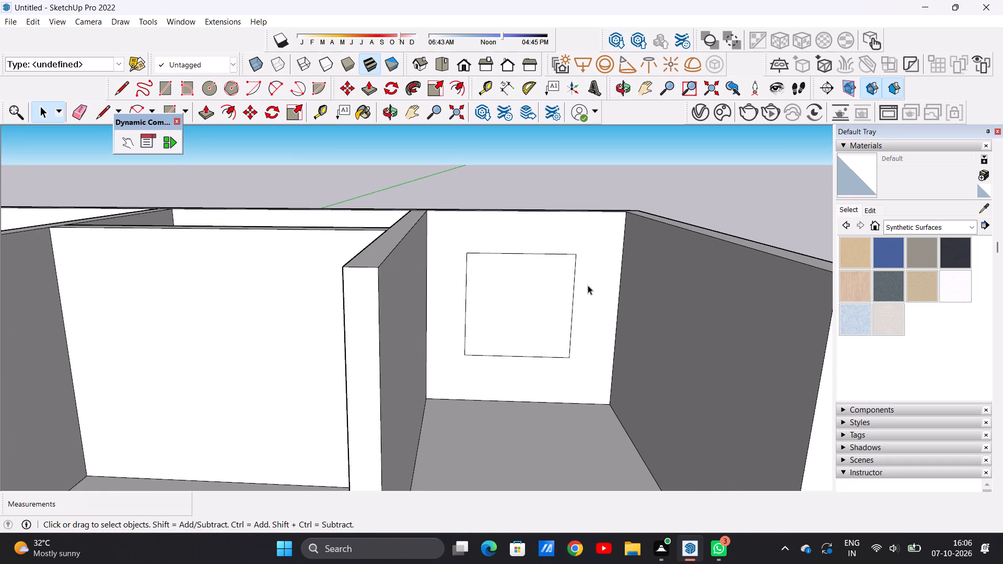
pyautogui.scroll(1, 563, 296)
pyautogui.scroll(-5, 557, 297)
pyautogui.moveTo(578, 287); pyautogui.dragTo(576, 293, button='middle')
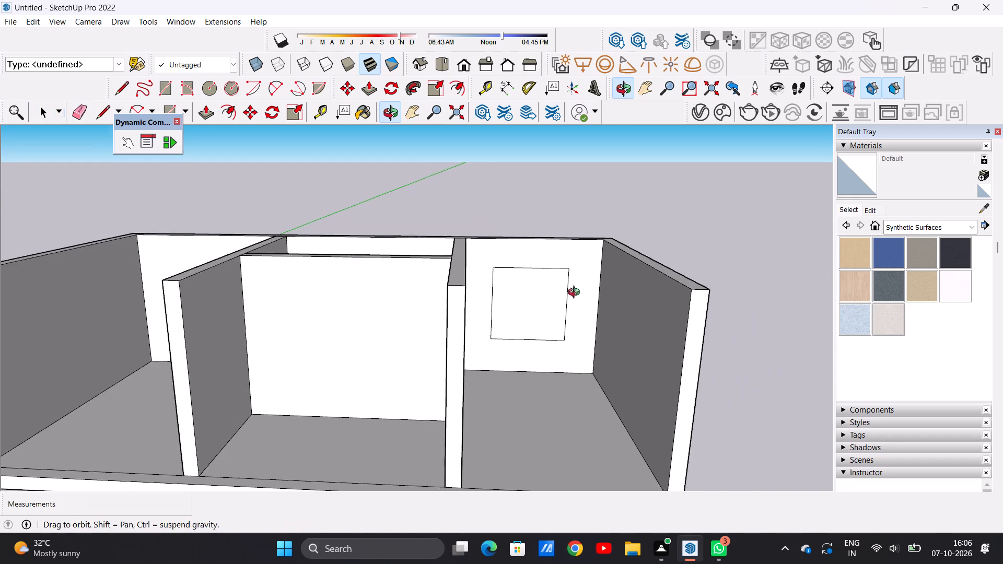
# Push the rectangle 9" through the end bay's back wall to cut a window opening.
pyautogui.moveTo(576, 293); pyautogui.dragTo(419, 336, button='middle')
pyautogui.scroll(1, 557, 303)
pyautogui.scroll(1, 656, 298)
pyautogui.moveTo(650, 302); pyautogui.dragTo(550, 332, button='middle')
pyautogui.scroll(4, 548, 326)
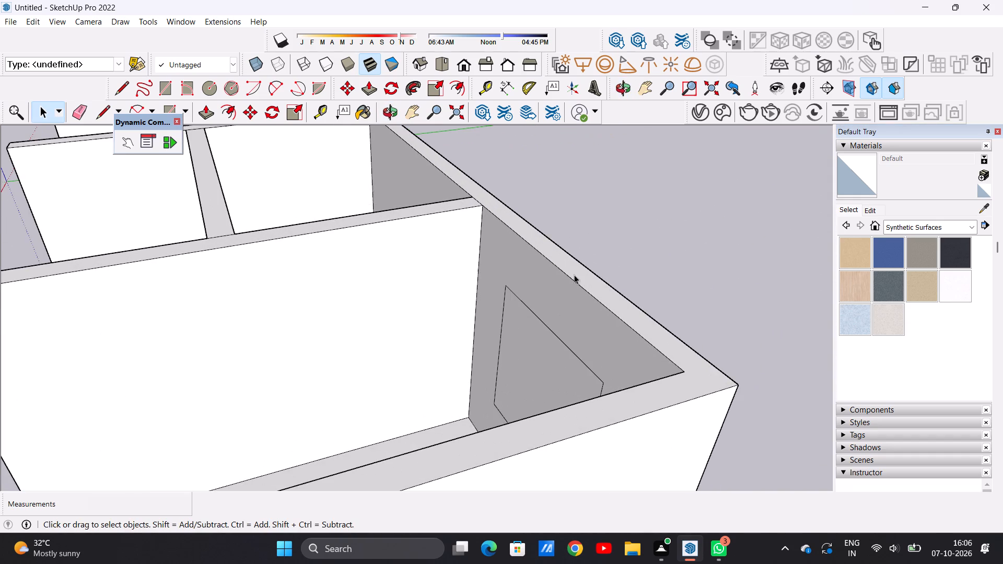
pyautogui.moveTo(572, 279); pyautogui.dragTo(568, 308, button='middle')
pyautogui.scroll(2, 534, 348)
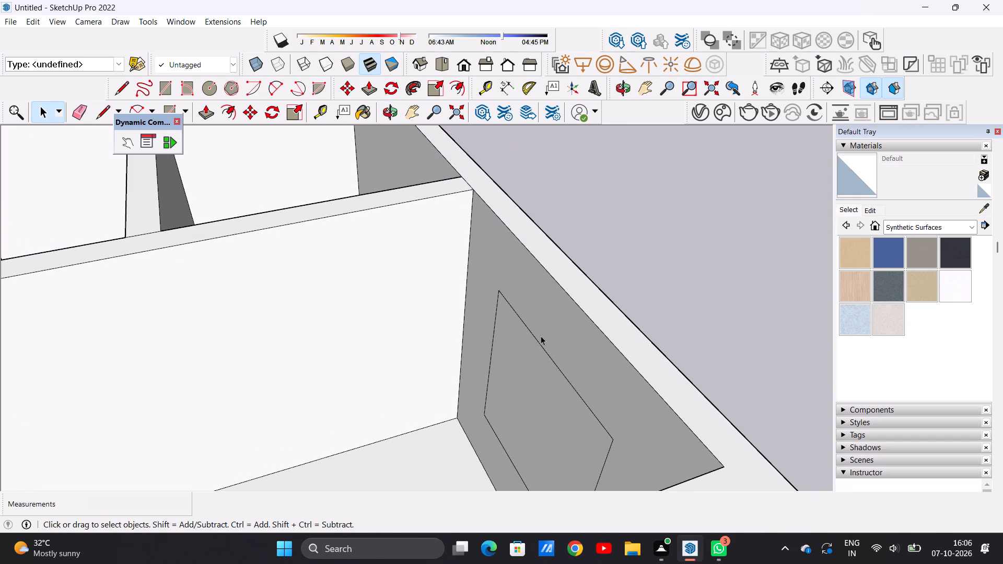
pyautogui.press('p')
pyautogui.click(533, 376)
pyautogui.click(648, 334)
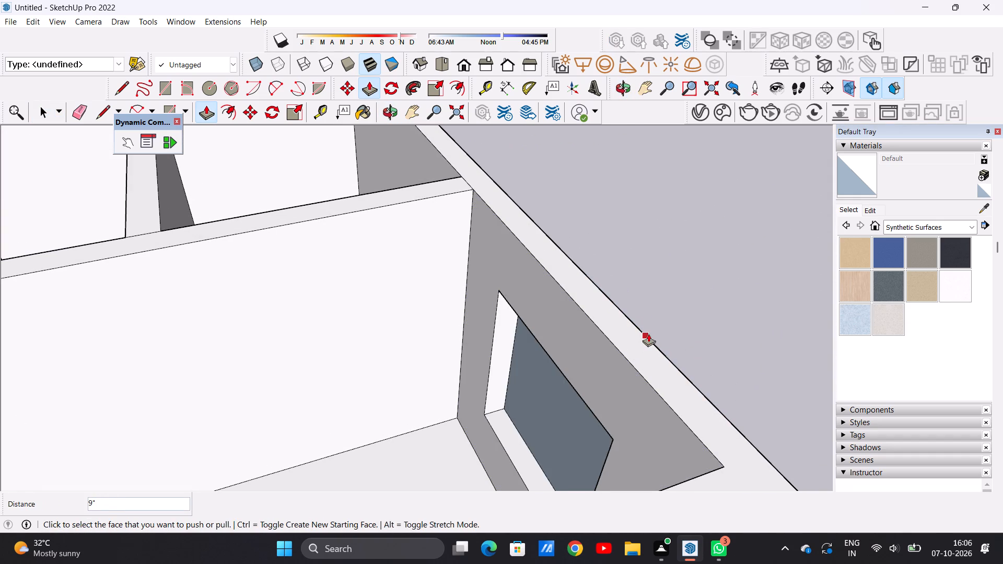
pyautogui.press('space')
# Draw a line along the top edge of the window opening to close it with a face.
pyautogui.scroll(-14, 604, 338)
pyautogui.scroll(1, 588, 307)
pyautogui.scroll(-2, 581, 318)
pyautogui.moveTo(563, 337); pyautogui.dragTo(650, 323, button='middle')
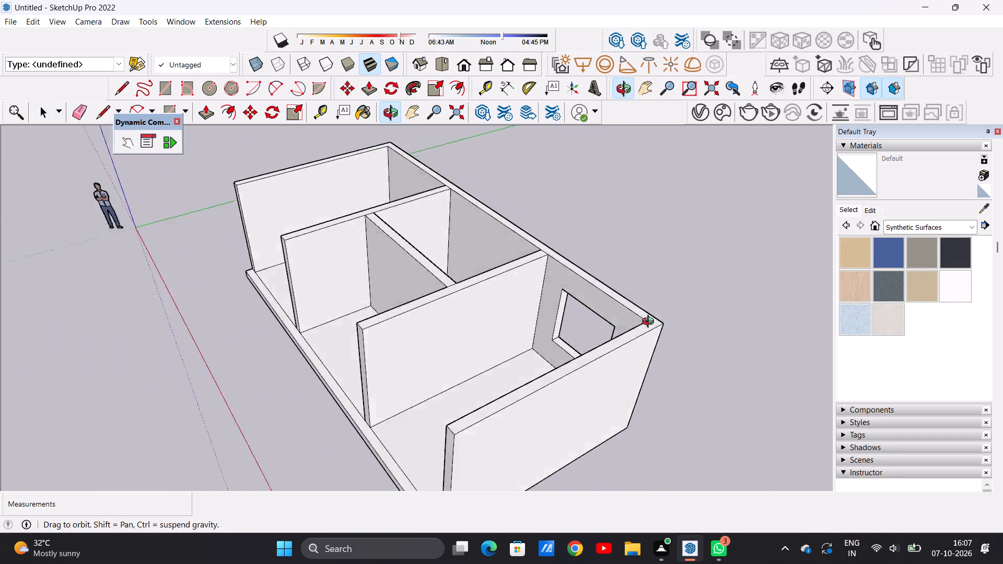
pyautogui.moveTo(650, 323); pyautogui.dragTo(804, 271, button='middle')
pyautogui.scroll(4, 555, 261)
pyautogui.moveTo(590, 282); pyautogui.dragTo(606, 248, button='middle')
pyautogui.scroll(6, 602, 241)
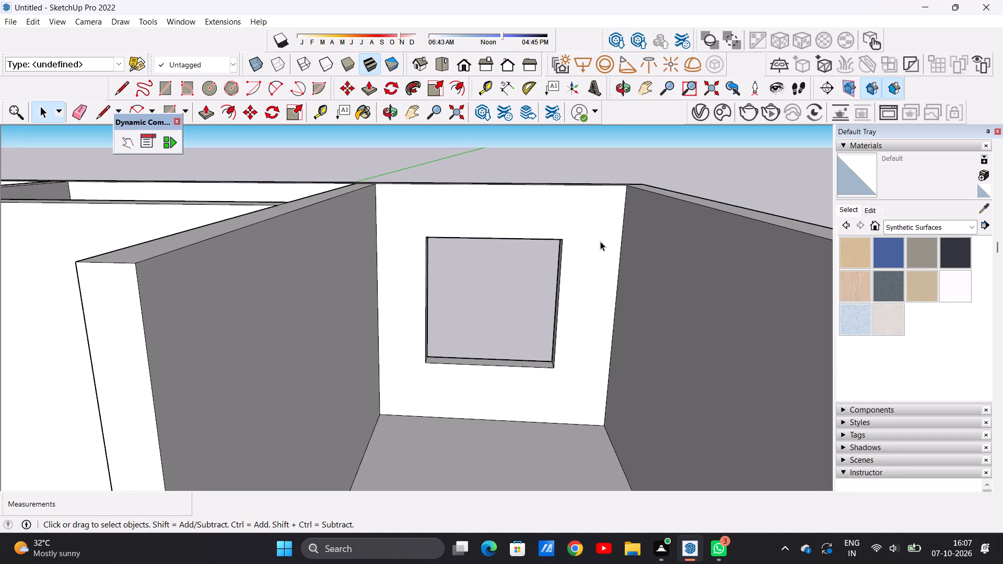
pyautogui.scroll(-3, 600, 243)
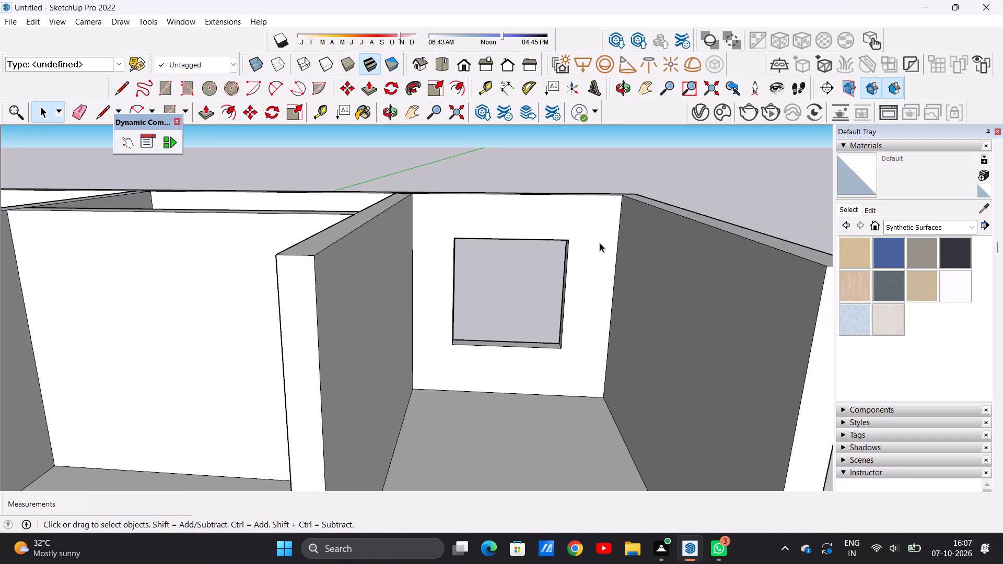
pyautogui.scroll(5, 582, 263)
pyautogui.press('l')
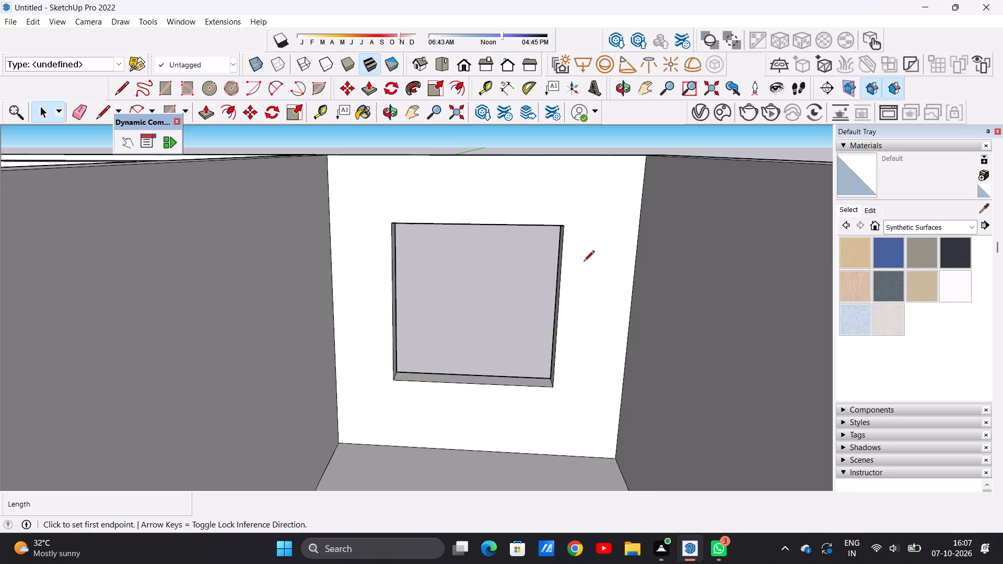
pyautogui.click(394, 224)
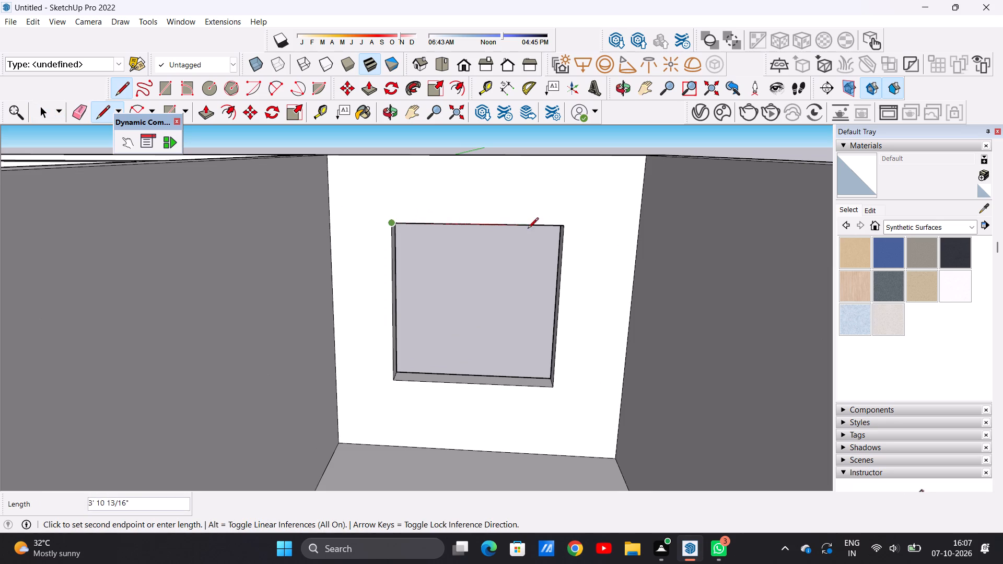
pyautogui.click(562, 231)
pyautogui.press('space')
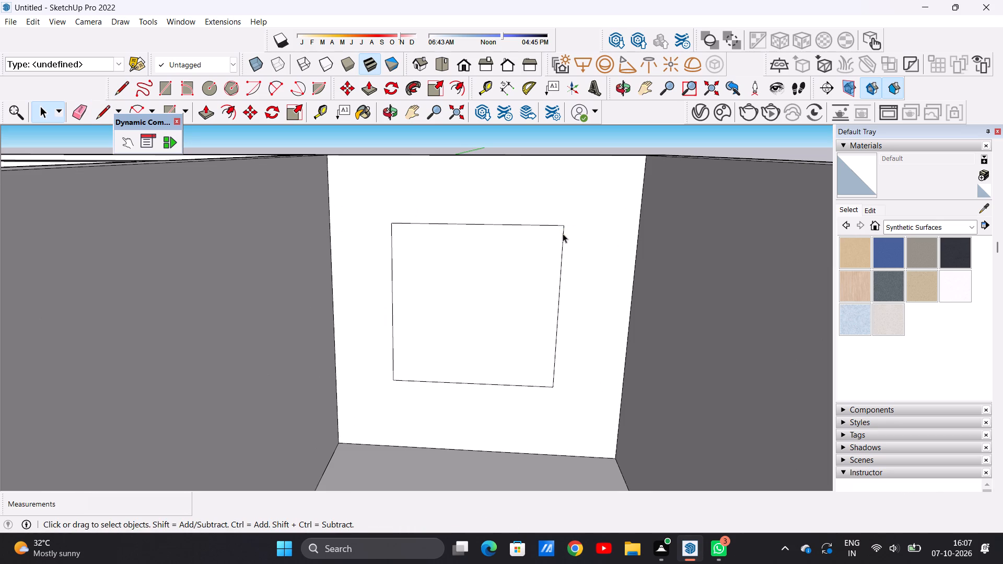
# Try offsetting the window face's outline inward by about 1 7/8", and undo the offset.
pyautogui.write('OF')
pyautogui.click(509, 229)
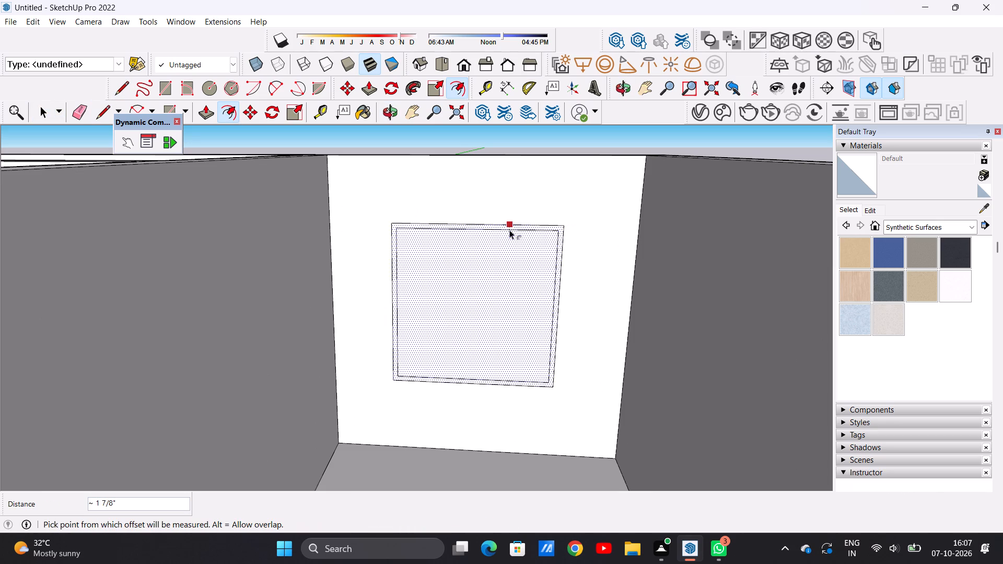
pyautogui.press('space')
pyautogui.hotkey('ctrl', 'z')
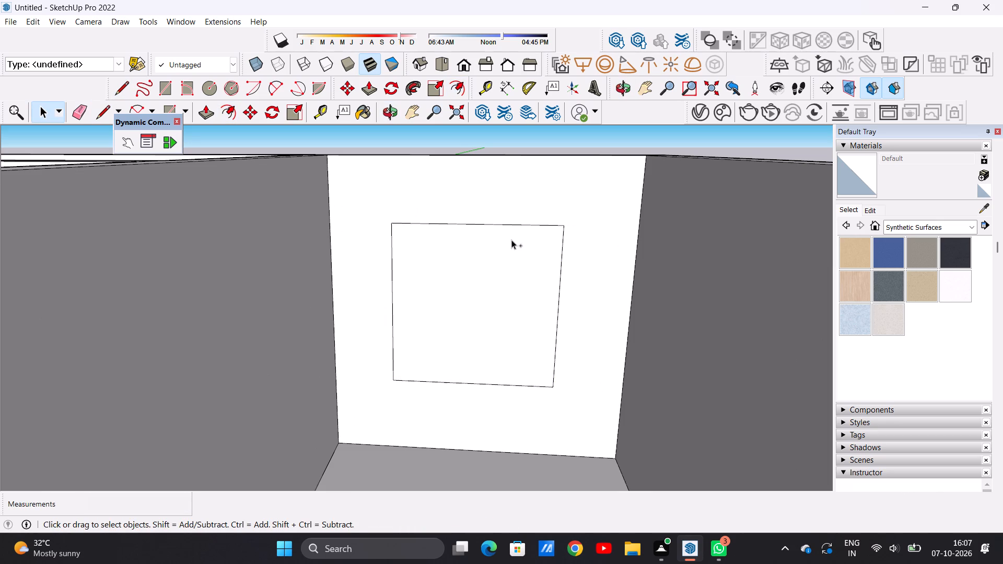
# Offset the window face's outline inward by about 4 13/16" to form the frame border.
pyautogui.press('o')
pyautogui.press('f')
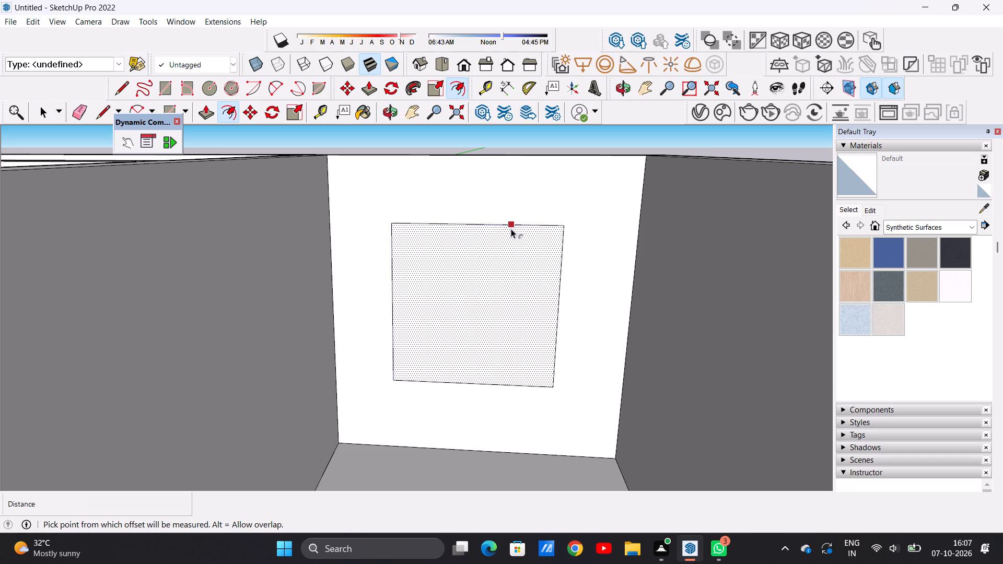
pyautogui.click(510, 229)
pyautogui.click(511, 238)
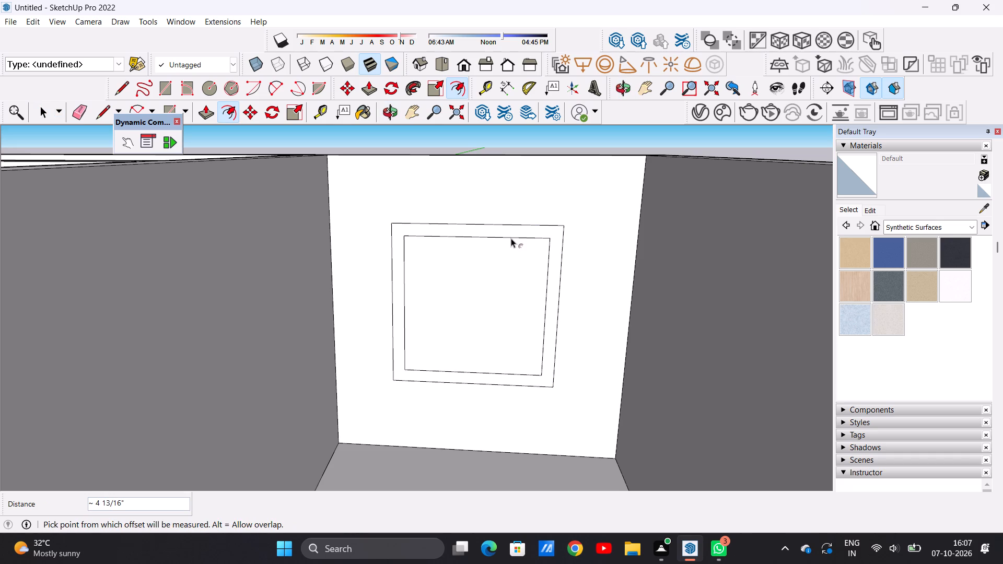
pyautogui.press('space')
# Draw two parallel vertical lines about 4' 7" long across the inner window rectangle to outline a central mullion.
pyautogui.press('l')
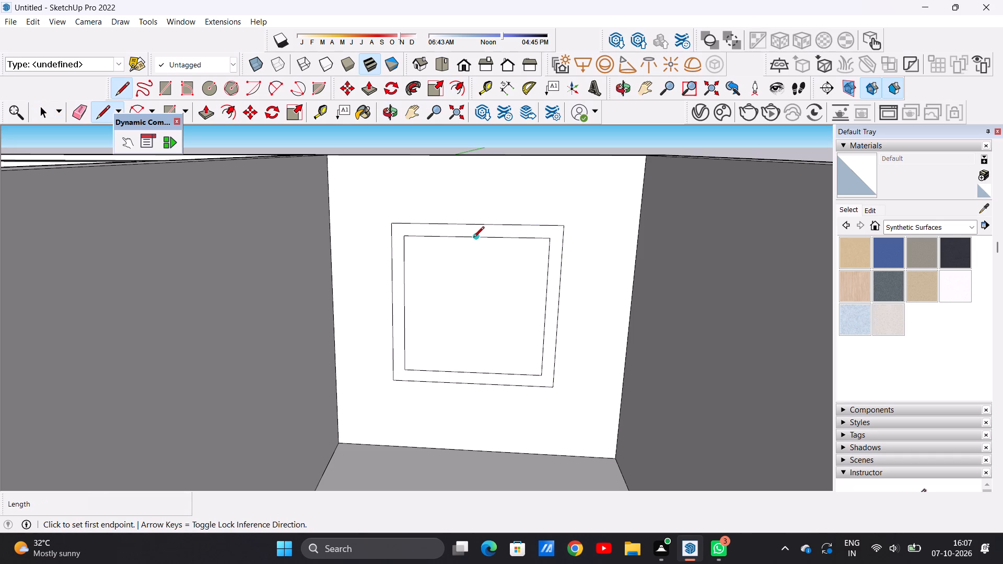
pyautogui.scroll(3, 471, 243)
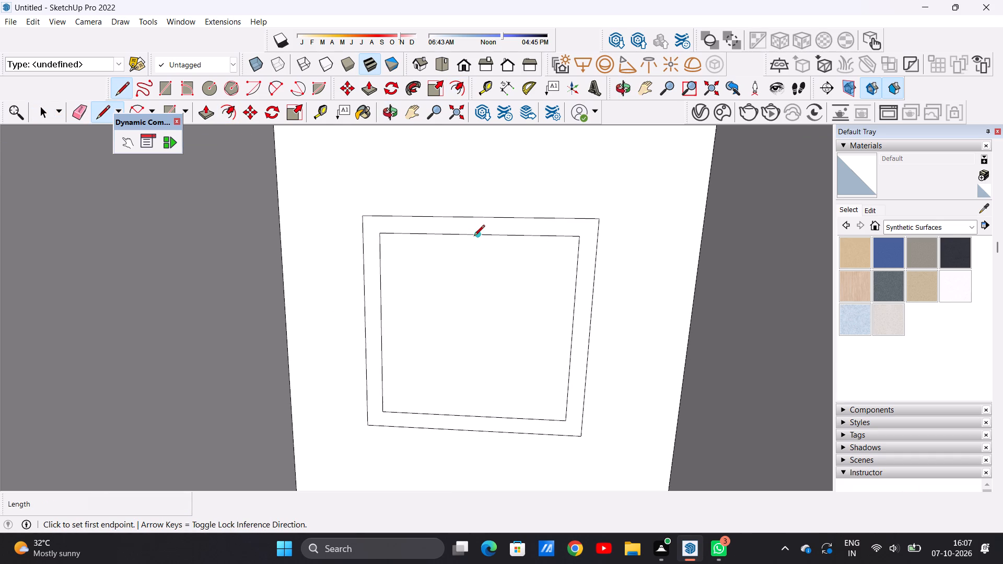
pyautogui.click(469, 235)
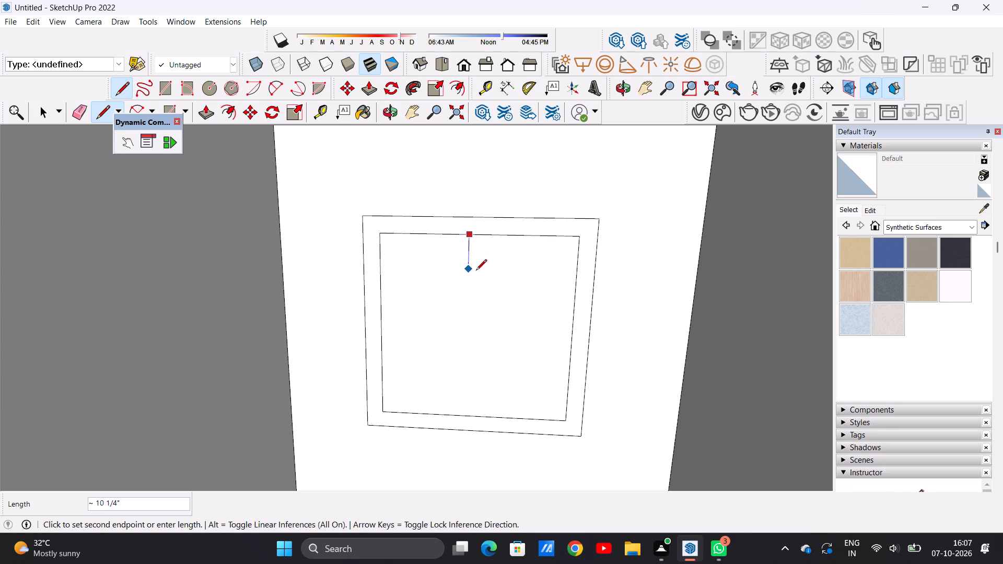
pyautogui.click(466, 414)
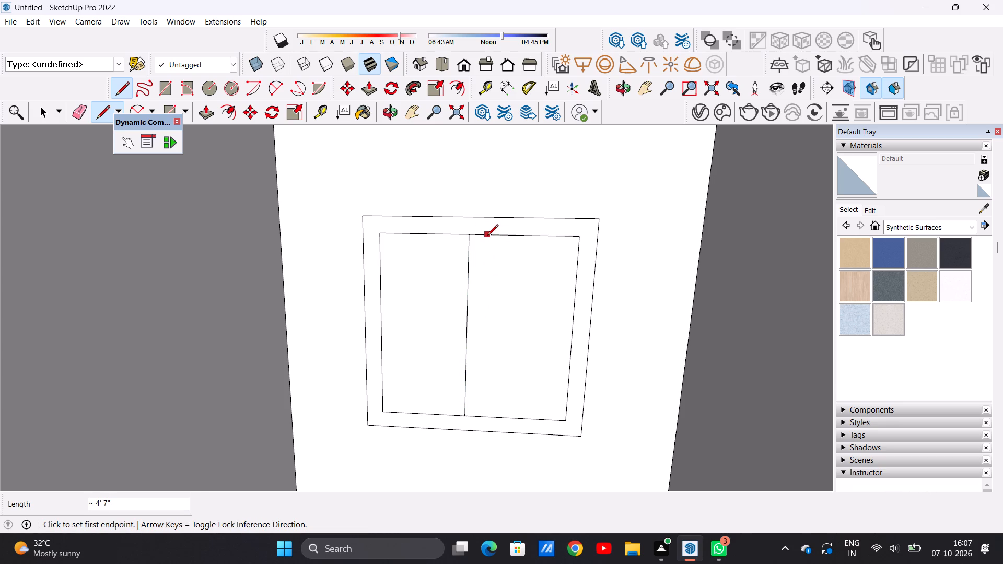
pyautogui.click(487, 236)
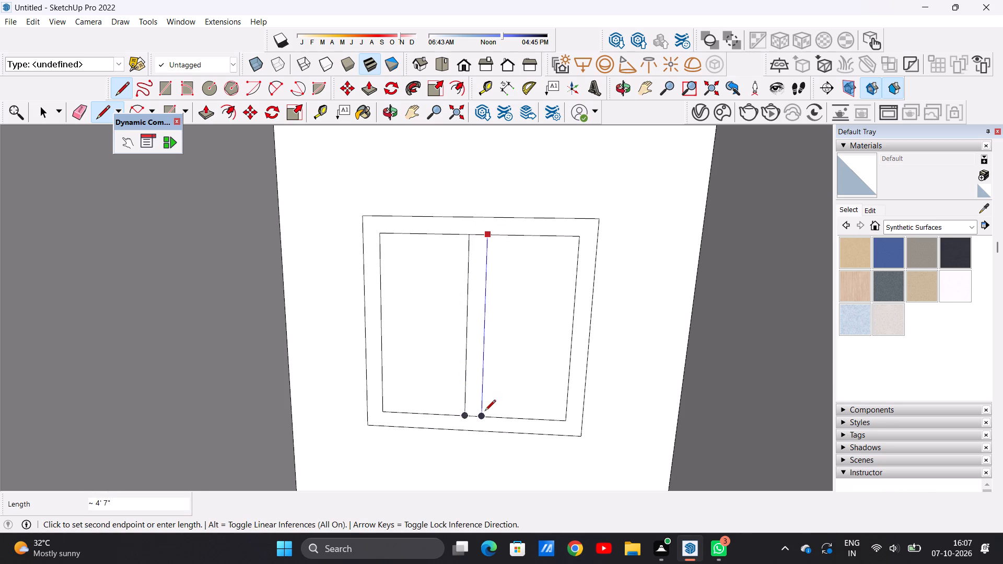
pyautogui.click(486, 417)
pyautogui.press('space')
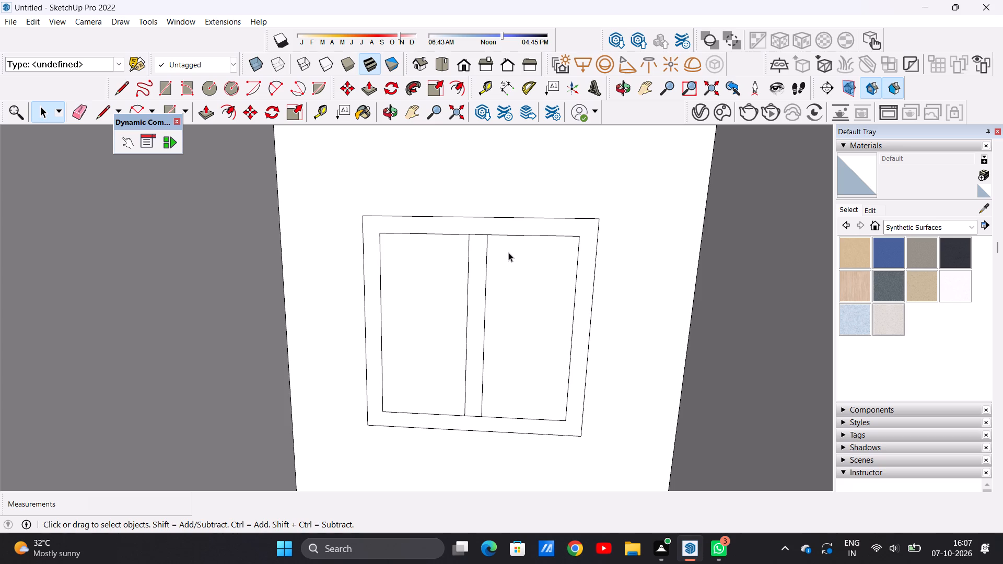
# Examine the window frame and mullion outline in the end bay's back wall, close up and from further away.
pyautogui.scroll(-3, 495, 276)
pyautogui.scroll(1, 503, 285)
pyautogui.scroll(-6, 504, 285)
pyautogui.scroll(6, 515, 300)
pyautogui.scroll(-2, 532, 264)
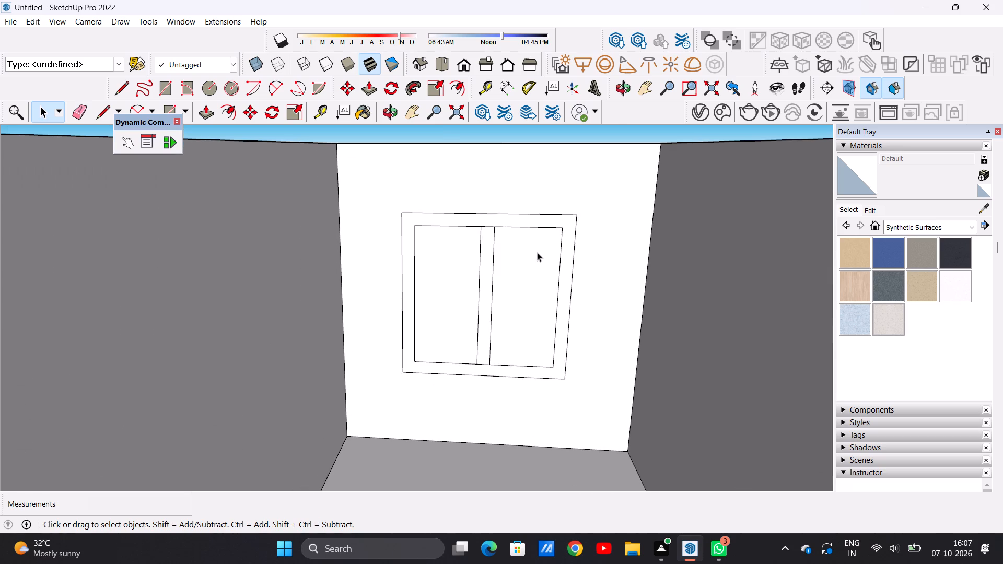
pyautogui.scroll(-4, 537, 252)
pyautogui.moveTo(528, 318); pyautogui.dragTo(524, 273, button='middle')
pyautogui.scroll(6, 527, 263)
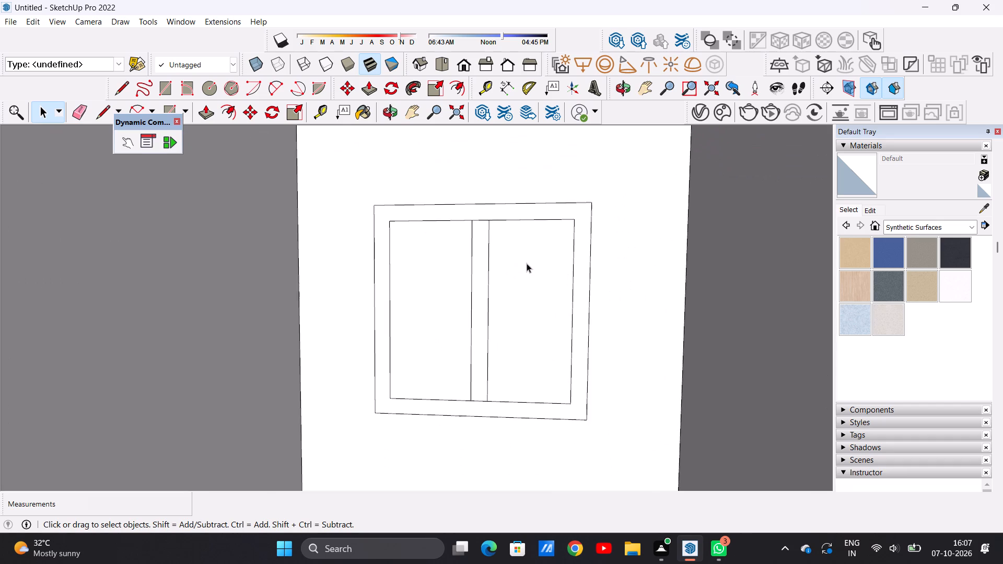
pyautogui.scroll(-11, 523, 276)
pyautogui.scroll(9, 546, 242)
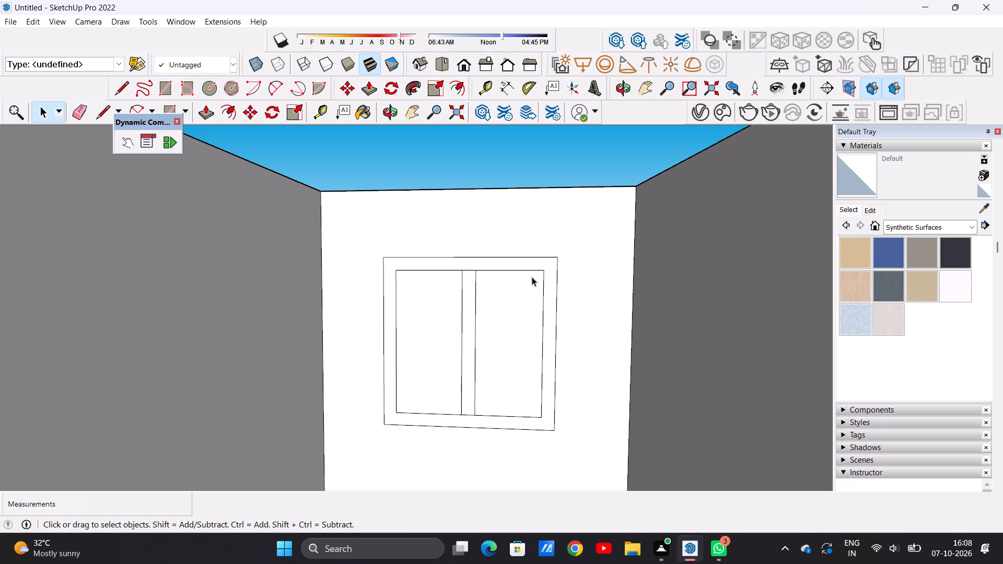
pyautogui.scroll(-5, 508, 321)
pyautogui.scroll(1, 508, 323)
pyautogui.scroll(-6, 509, 333)
pyautogui.scroll(4, 496, 339)
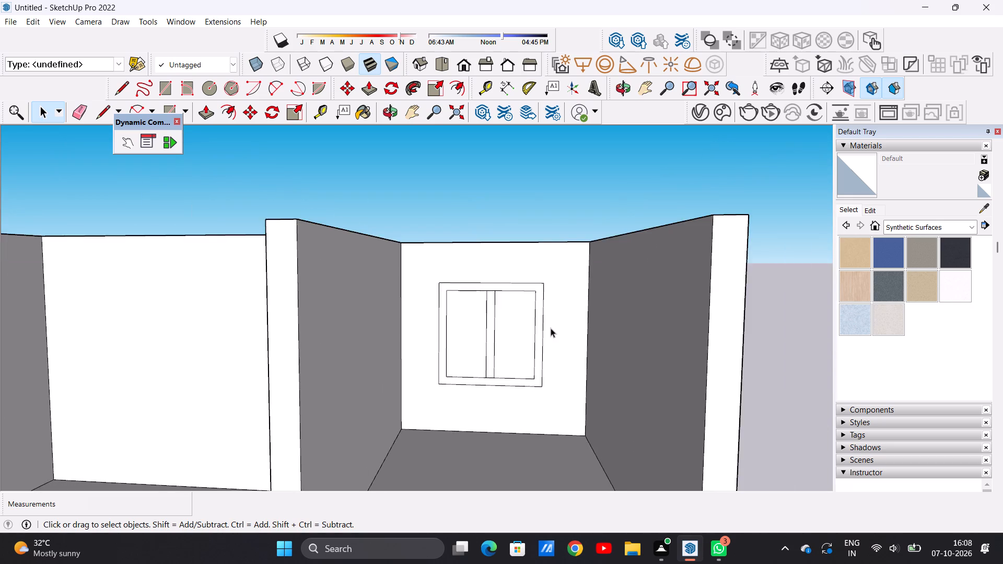
# Examine the window outline in the end bay's back wall, close up and from the building's open front.
pyautogui.scroll(5, 551, 328)
pyautogui.scroll(-4, 543, 323)
pyautogui.scroll(5, 569, 264)
pyautogui.scroll(-8, 540, 284)
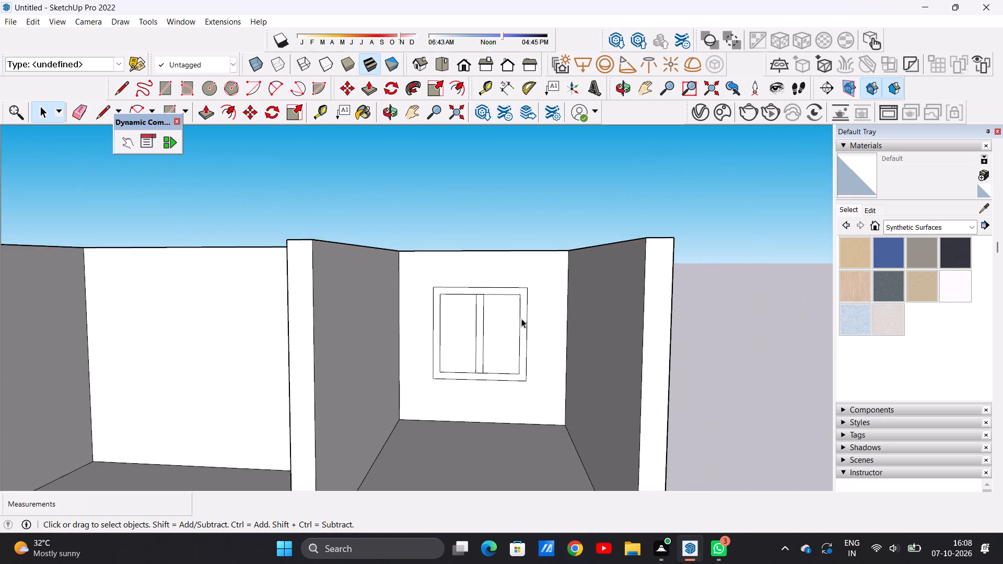
pyautogui.scroll(6, 510, 380)
pyautogui.scroll(2, 501, 242)
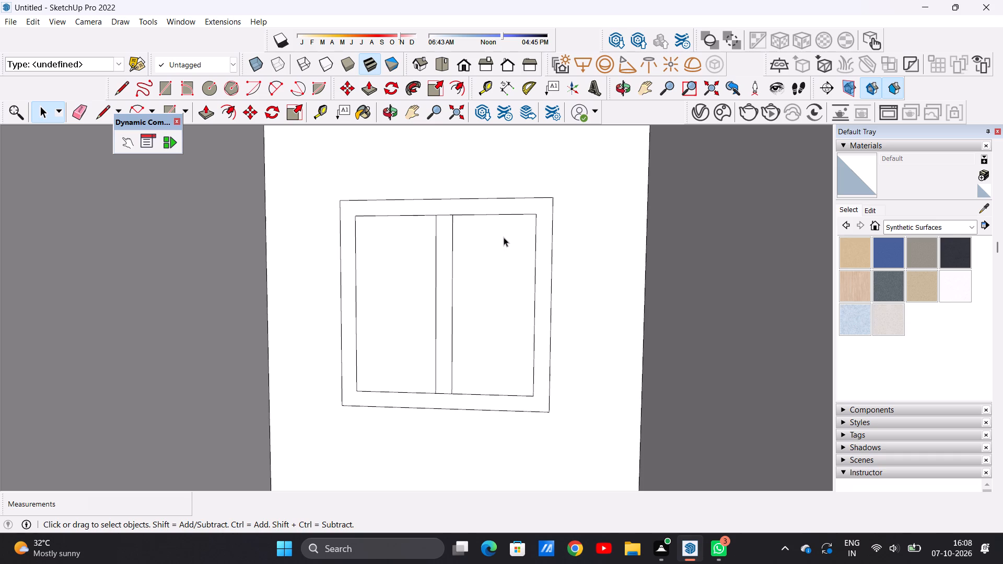
pyautogui.scroll(-14, 496, 251)
pyautogui.moveTo(500, 288); pyautogui.dragTo(550, 307, button='middle')
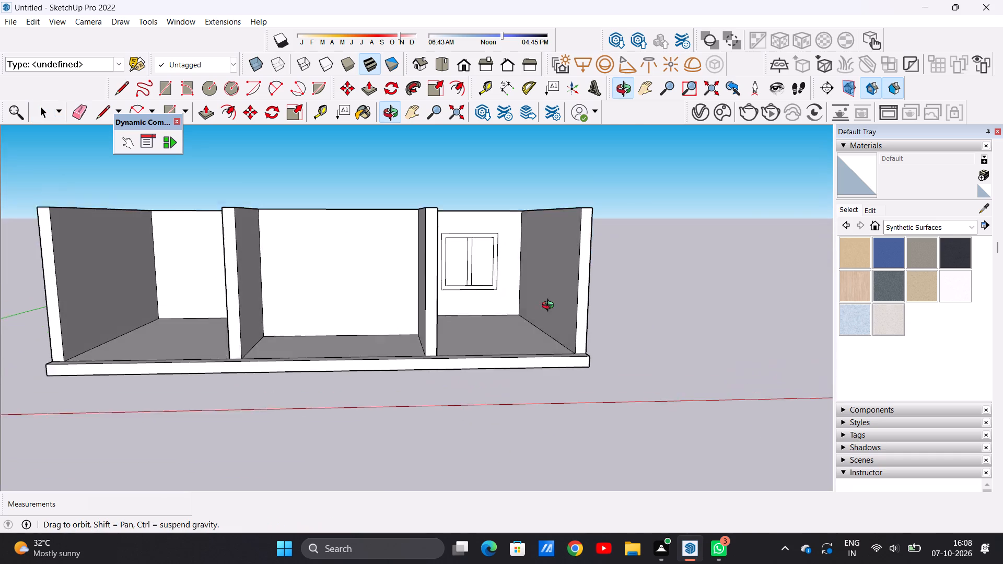
pyautogui.moveTo(550, 307); pyautogui.dragTo(503, 322, button='middle')
pyautogui.moveTo(315, 242); pyautogui.dragTo(392, 222, button='middle')
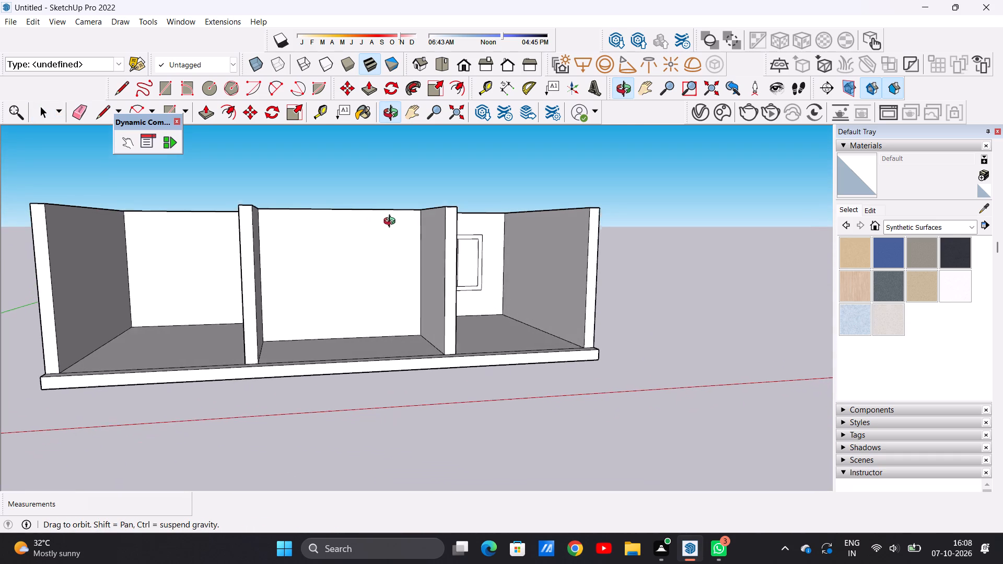
pyautogui.moveTo(392, 222); pyautogui.dragTo(391, 222, button='middle')
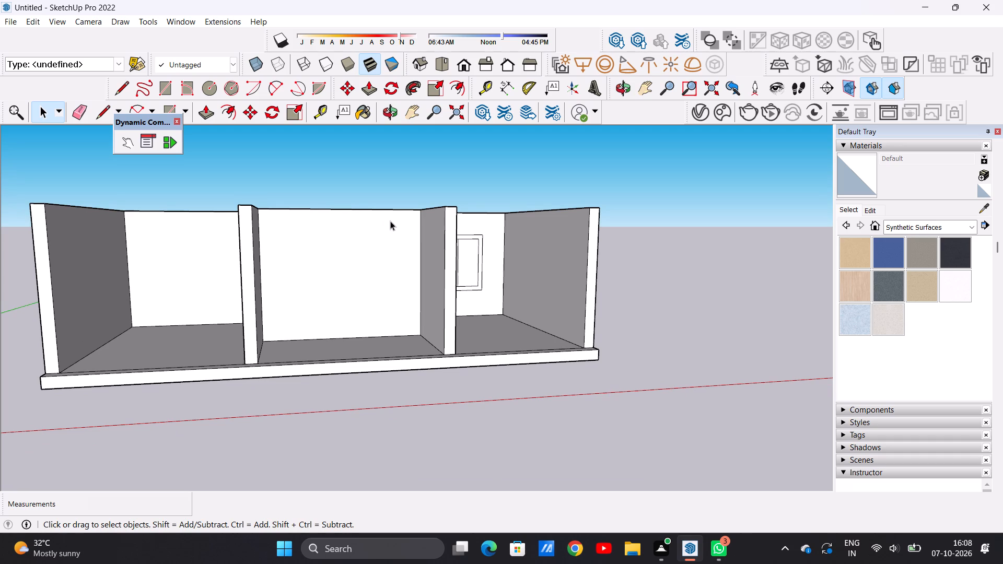
# Push/Pull the window-bay face of its partition about 10 5/8" and the bay's end wall inward about 10 9/16" to thicken both.
pyautogui.scroll(-6, 388, 226)
pyautogui.moveTo(398, 246); pyautogui.dragTo(362, 275, button='middle')
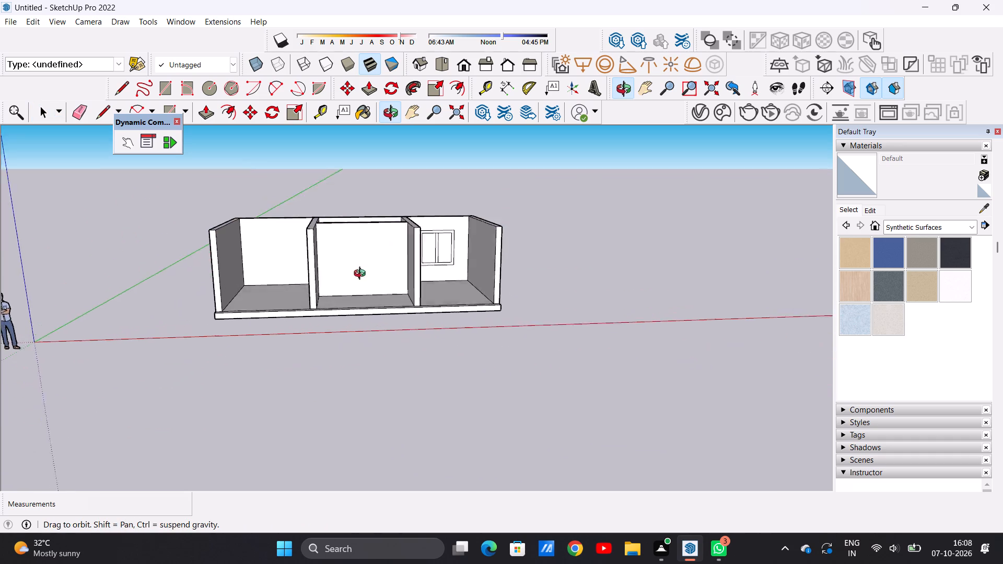
pyautogui.moveTo(362, 275); pyautogui.dragTo(300, 283, button='middle')
pyautogui.scroll(7, 397, 260)
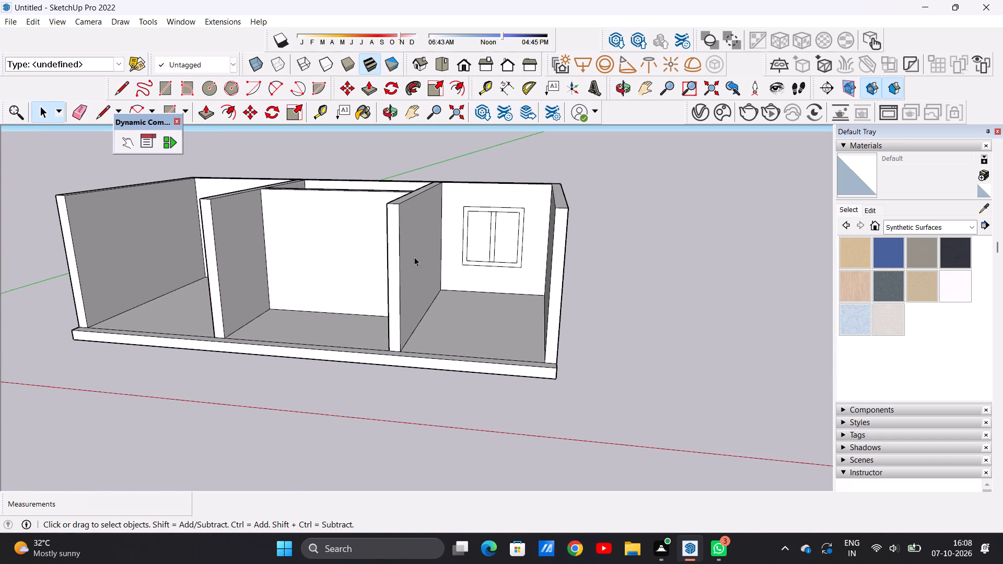
pyautogui.press('p')
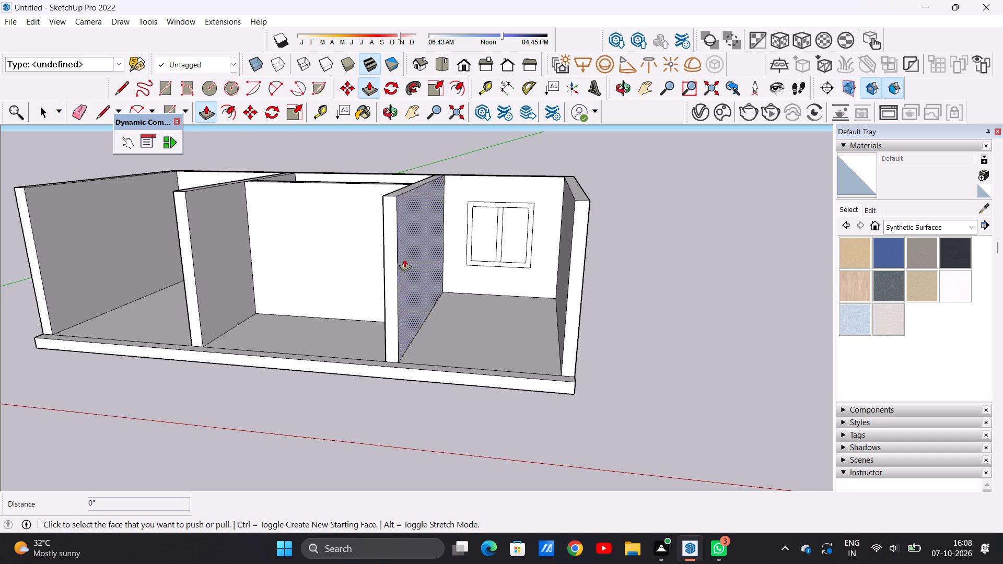
pyautogui.scroll(2, 404, 259)
pyautogui.click(404, 259)
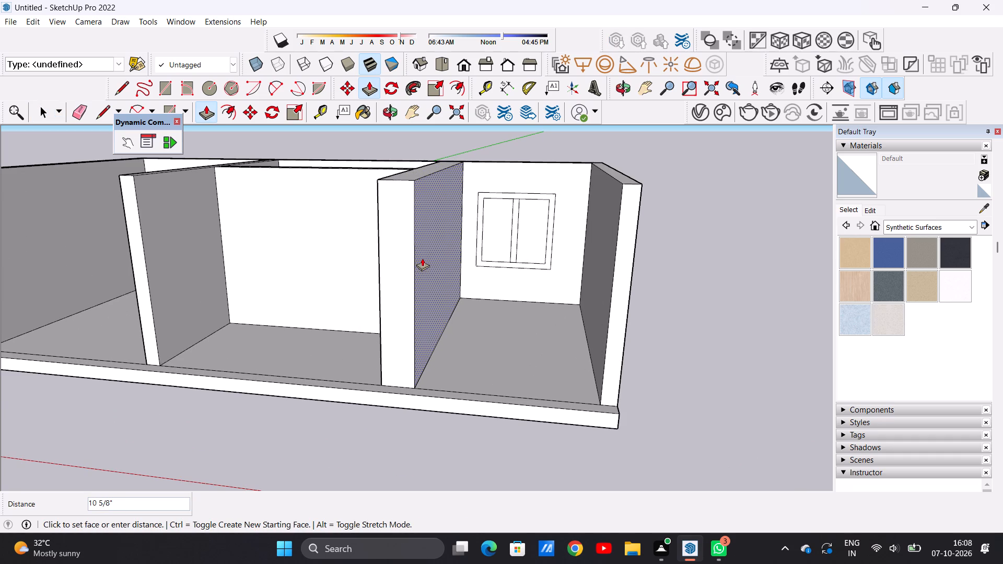
pyautogui.click(422, 258)
pyautogui.click(601, 280)
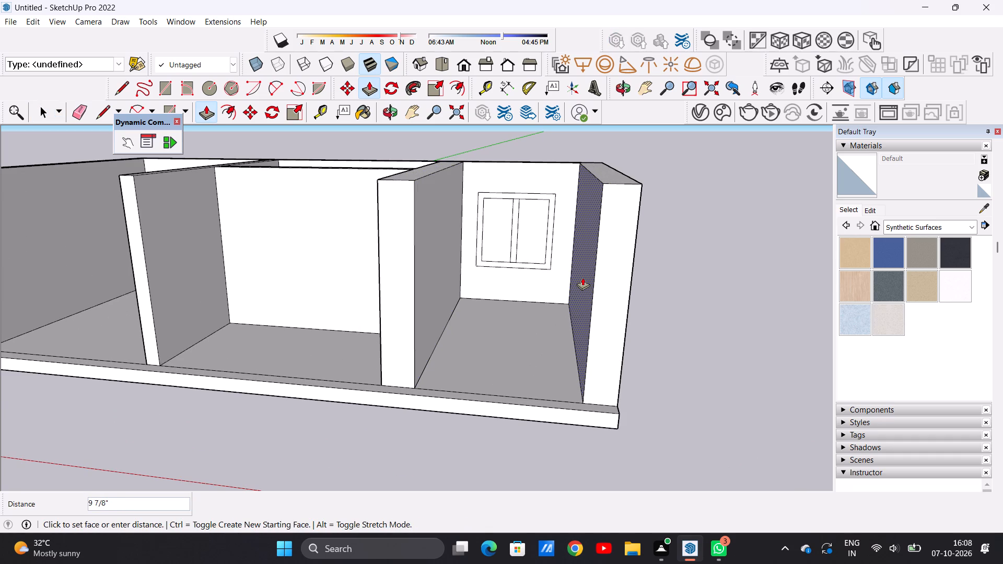
pyautogui.click(584, 277)
# Thicken the other partition by pulling its face about 8 1/2" into the end bay without a window.
pyautogui.scroll(-11, 583, 291)
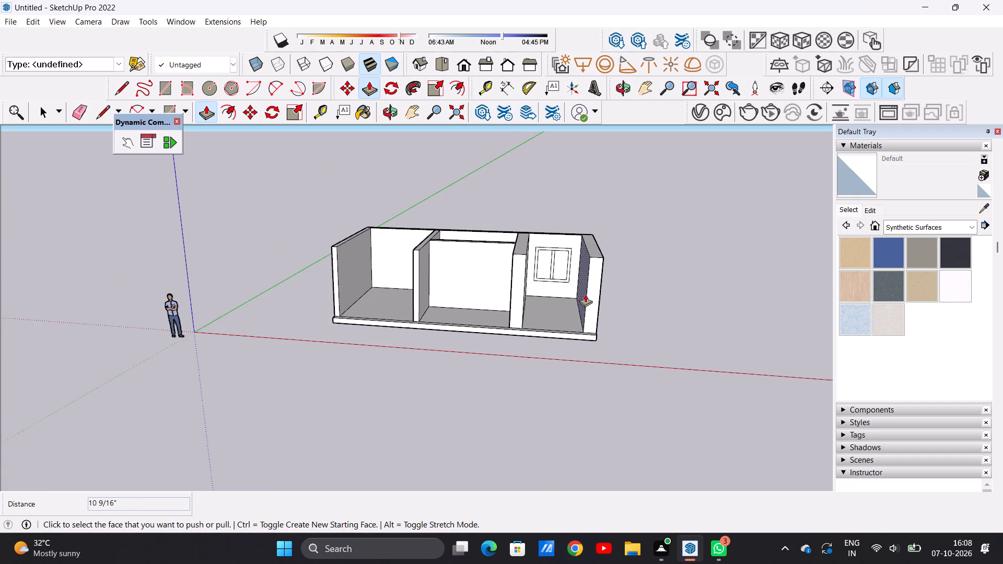
pyautogui.scroll(5, 427, 260)
pyautogui.moveTo(394, 268); pyautogui.dragTo(495, 284, button='middle')
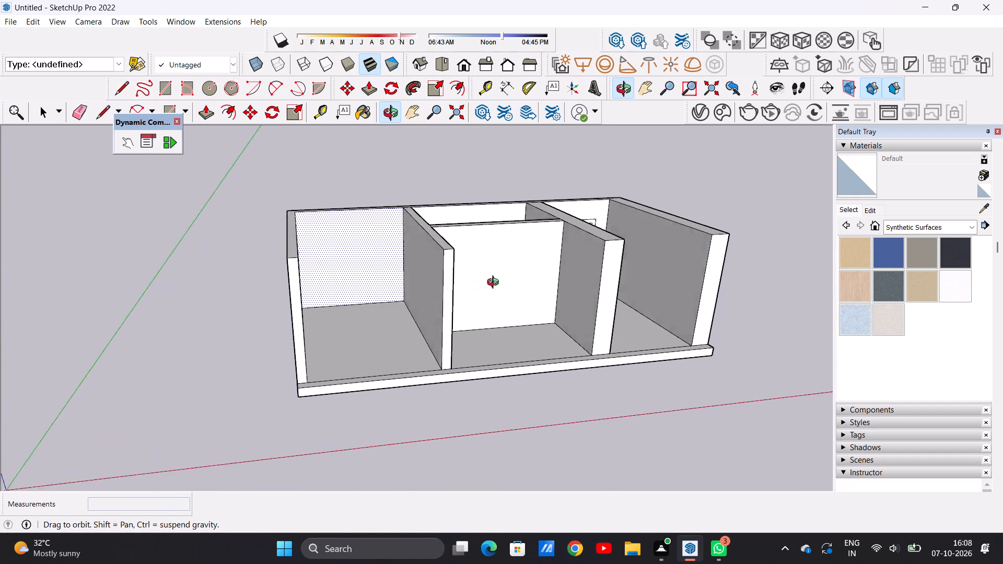
pyautogui.moveTo(495, 284); pyautogui.dragTo(514, 279, button='middle')
pyautogui.scroll(2, 456, 277)
pyautogui.click(446, 278)
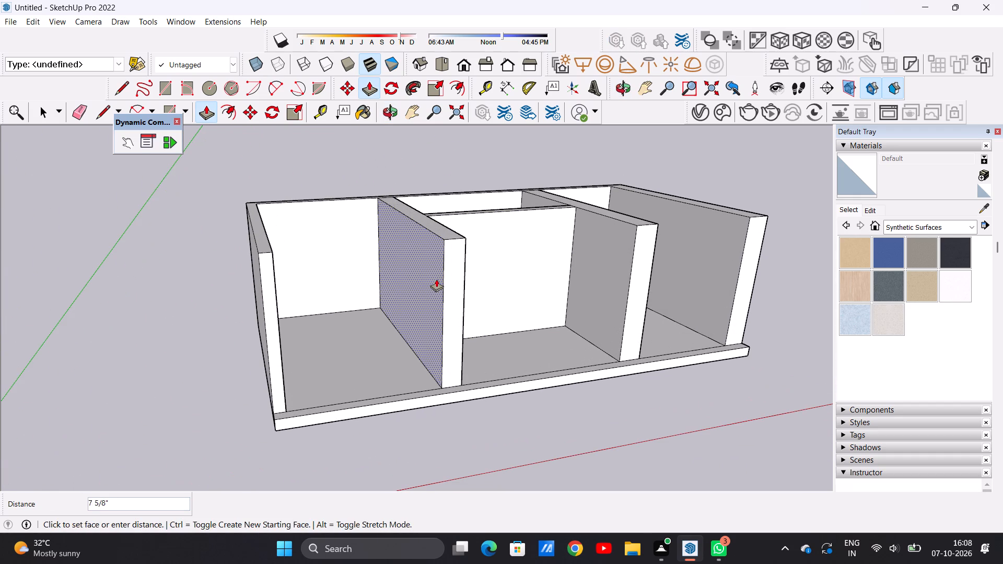
pyautogui.click(435, 279)
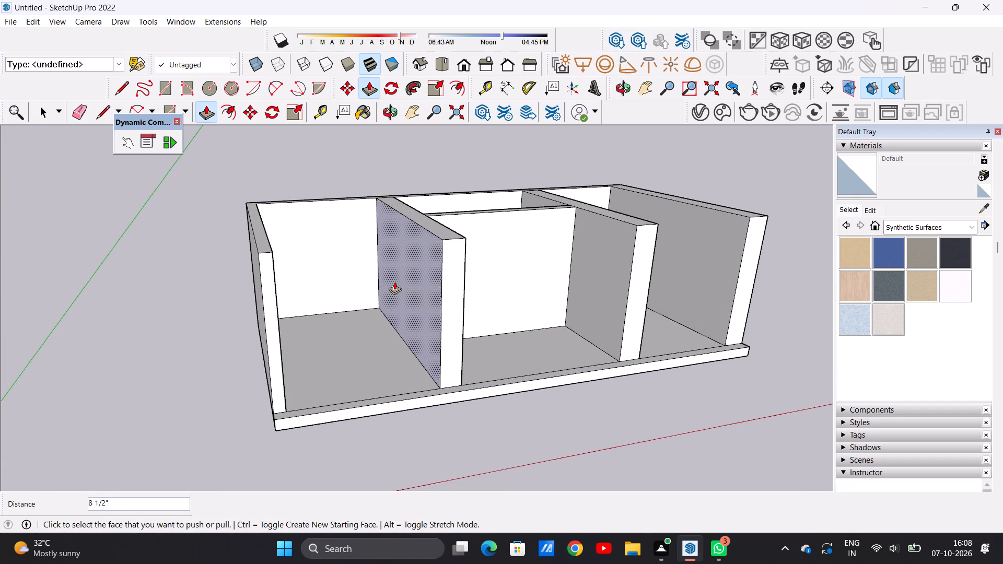
# Thicken the end wall farthest from the window by pulling its inner face into the bay.
pyautogui.moveTo(634, 323); pyautogui.dragTo(339, 272, button='middle')
pyautogui.moveTo(316, 275); pyautogui.dragTo(439, 305, button='middle')
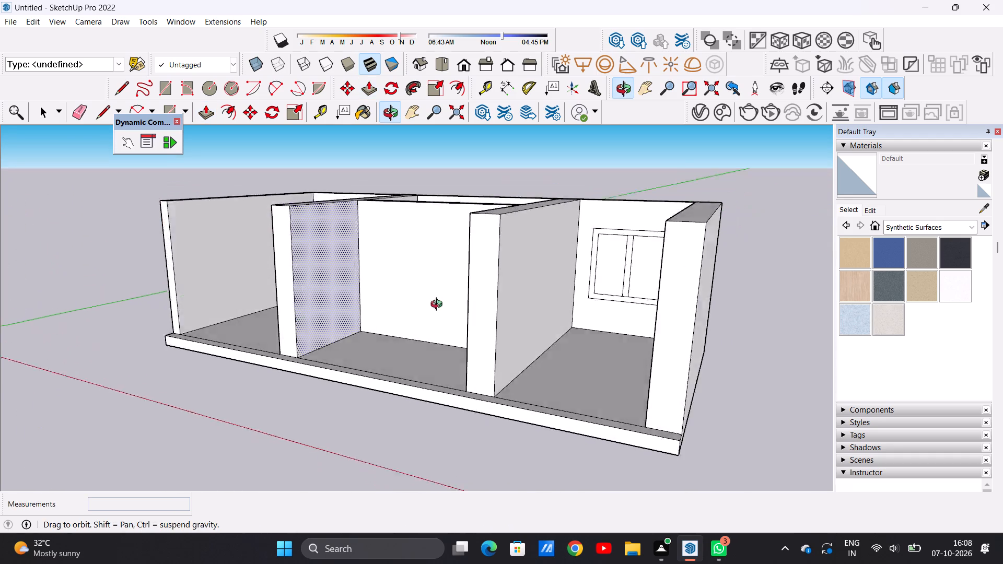
pyautogui.moveTo(439, 305); pyautogui.dragTo(461, 308, button='middle')
pyautogui.scroll(4, 167, 220)
pyautogui.click(178, 226)
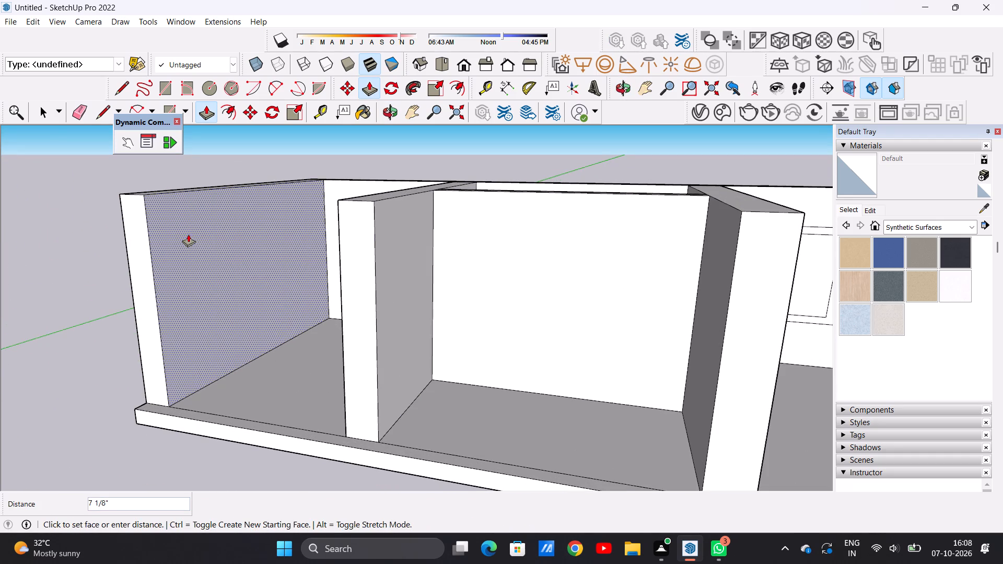
pyautogui.click(190, 236)
pyautogui.press('space')
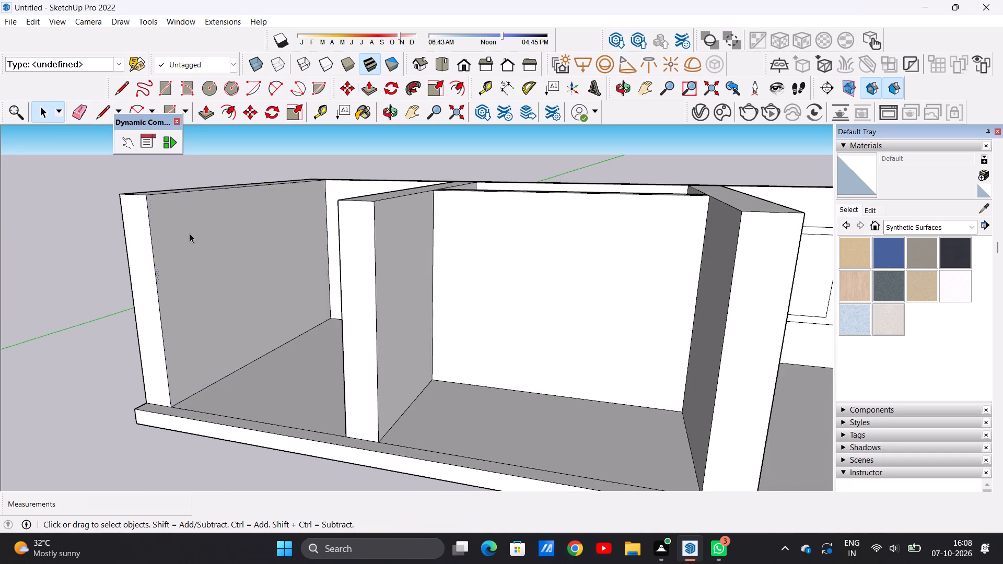
# Examine the thickened partitions and end walls from the building's open front at several angles and distances.
pyautogui.scroll(-10, 218, 249)
pyautogui.moveTo(290, 271); pyautogui.dragTo(379, 256, button='middle')
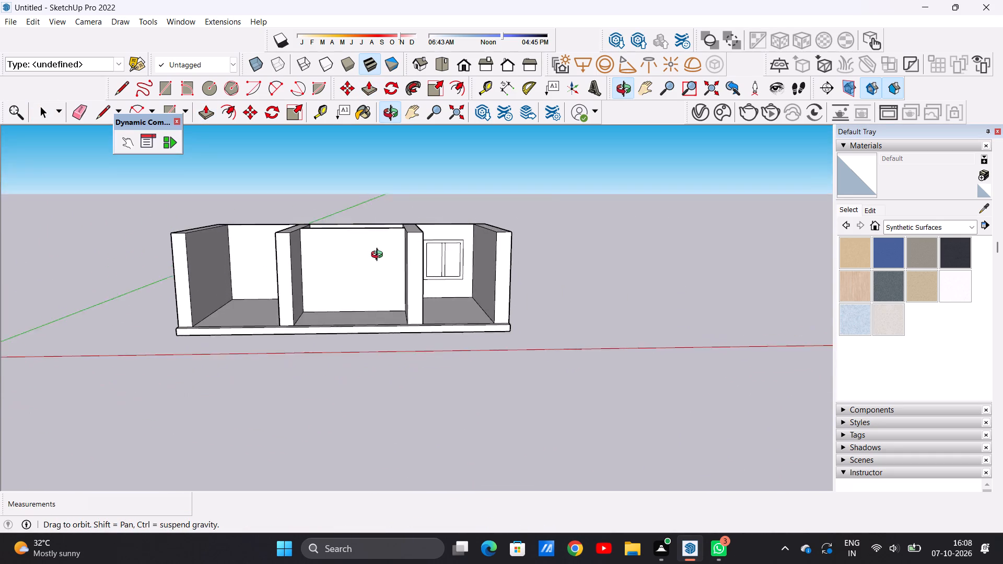
pyautogui.moveTo(379, 256); pyautogui.dragTo(383, 268, button='middle')
pyautogui.scroll(5, 356, 266)
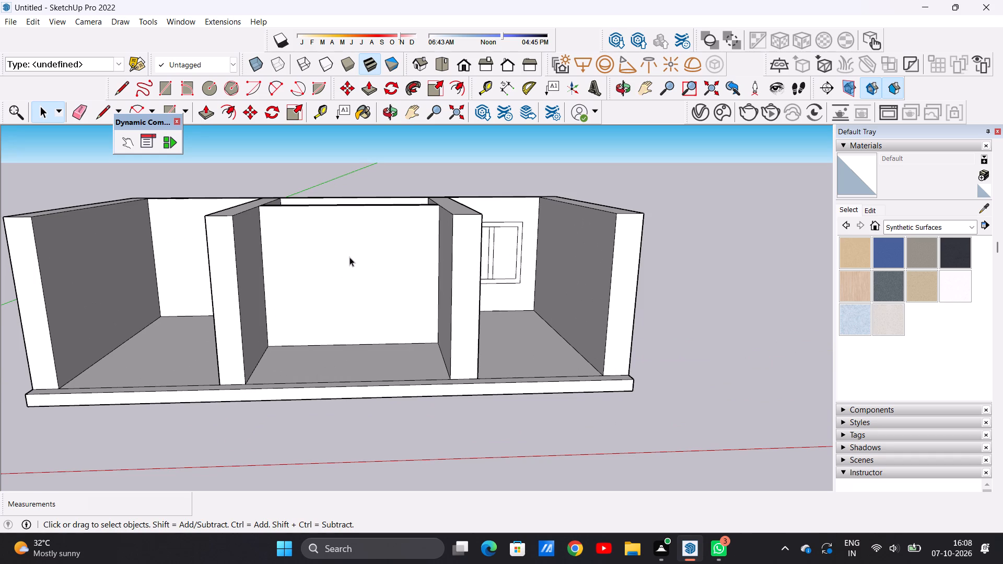
pyautogui.scroll(-13, 353, 267)
pyautogui.scroll(11, 447, 266)
pyautogui.scroll(-5, 439, 258)
pyautogui.moveTo(506, 280); pyautogui.dragTo(482, 260, button='middle')
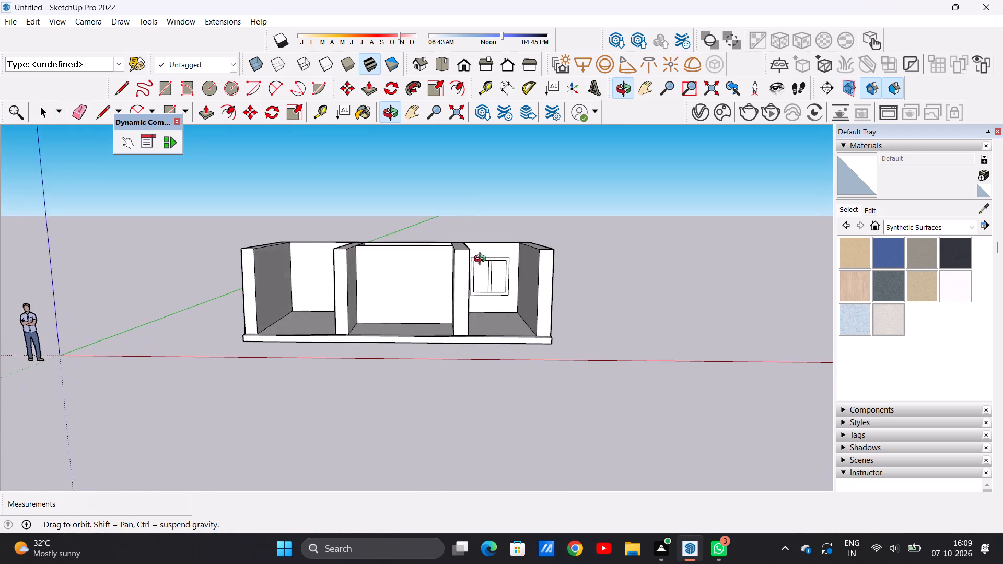
pyautogui.moveTo(482, 260); pyautogui.dragTo(491, 248, button='middle')
pyautogui.scroll(4, 431, 259)
pyautogui.scroll(-5, 430, 260)
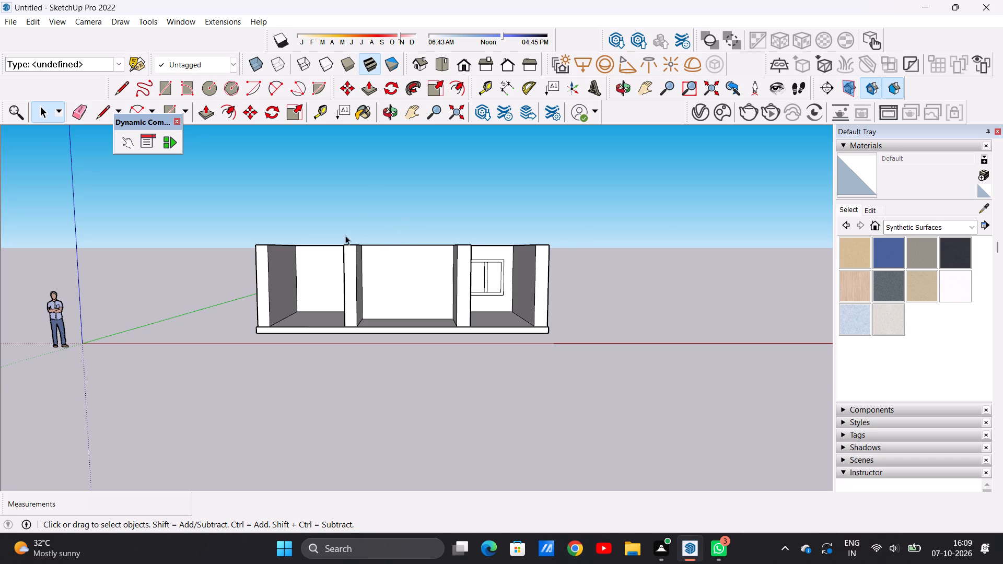
pyautogui.scroll(3, 289, 274)
pyautogui.scroll(-1, 292, 273)
pyautogui.scroll(1, 296, 270)
pyautogui.moveTo(316, 276); pyautogui.dragTo(334, 309, button='middle')
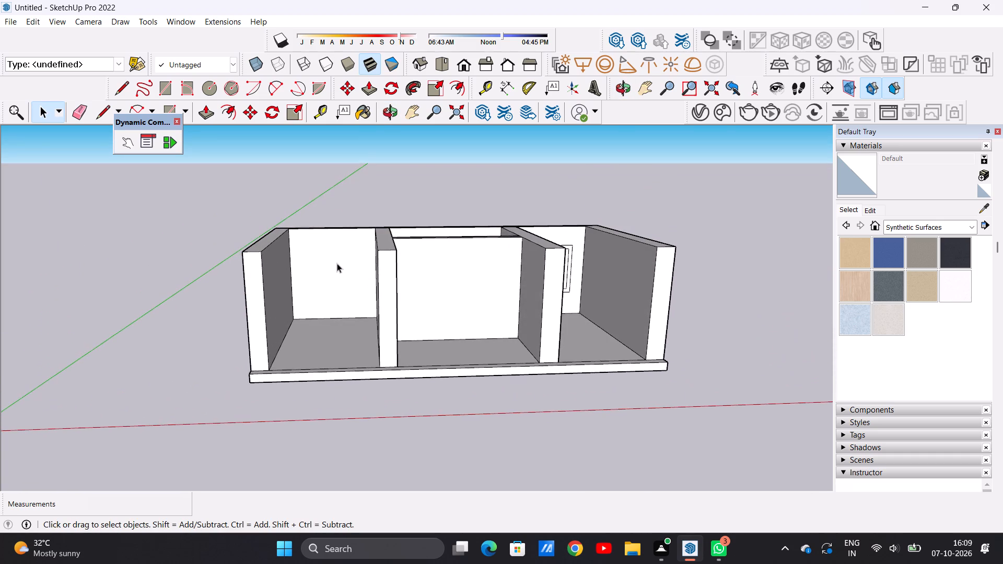
pyautogui.scroll(5, 337, 263)
pyautogui.scroll(-10, 339, 260)
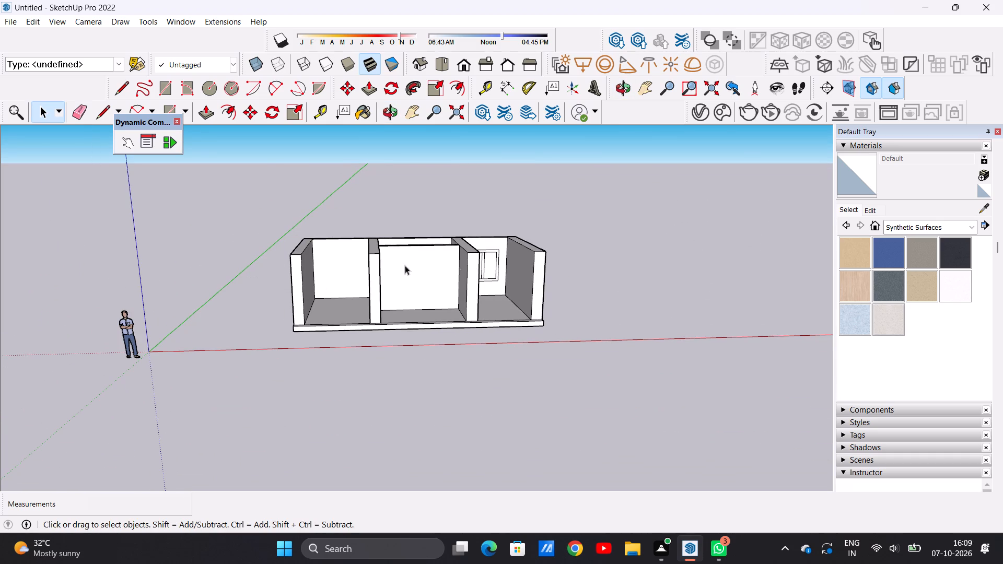
pyautogui.scroll(-1, 588, 274)
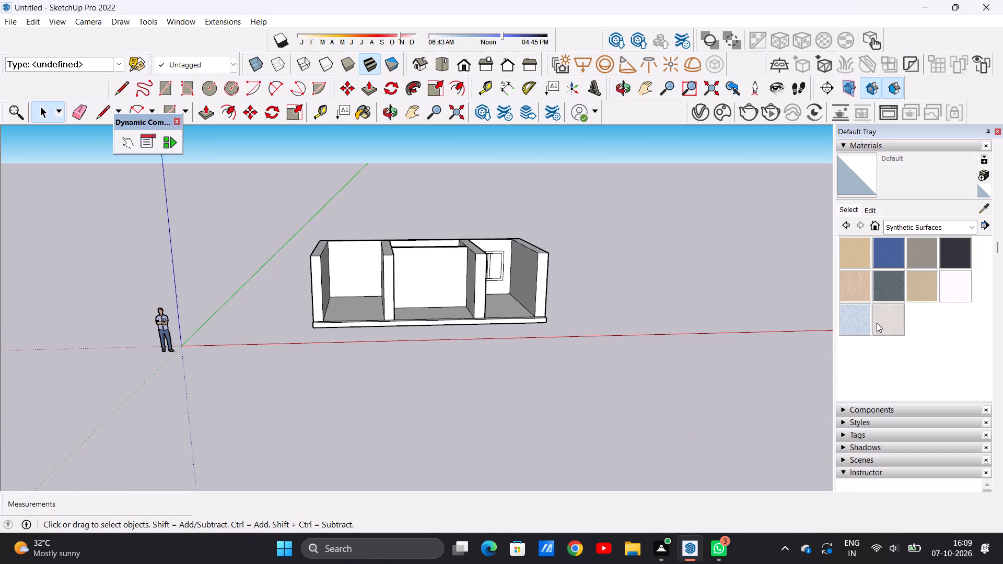
# Examine the window from outside the back wall and from inside the end bay.
pyautogui.moveTo(681, 295); pyautogui.dragTo(336, 317, button='middle')
pyautogui.moveTo(655, 319); pyautogui.dragTo(506, 323, button='middle')
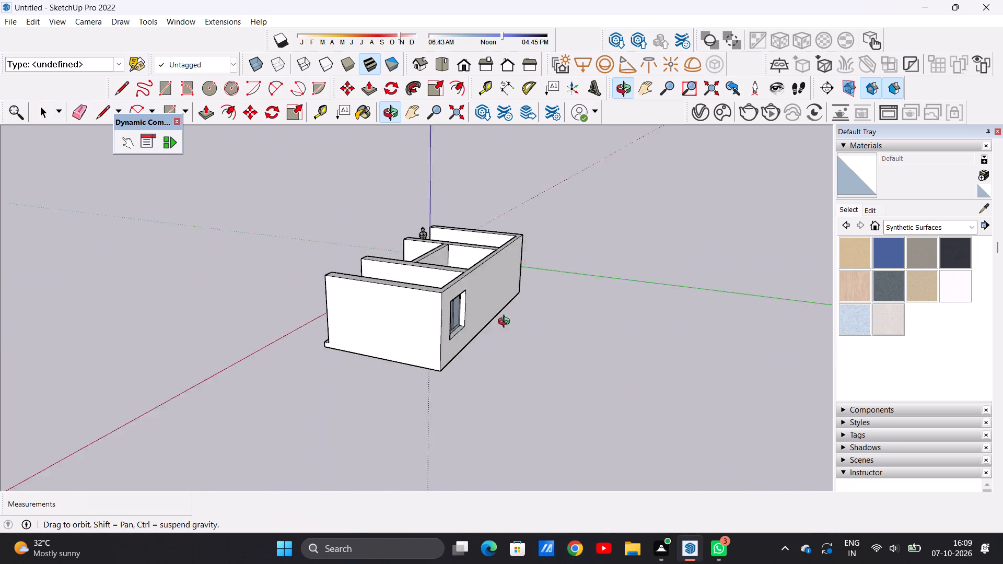
pyautogui.moveTo(506, 323); pyautogui.dragTo(395, 323, button='middle')
pyautogui.moveTo(602, 347); pyautogui.dragTo(464, 327, button='middle')
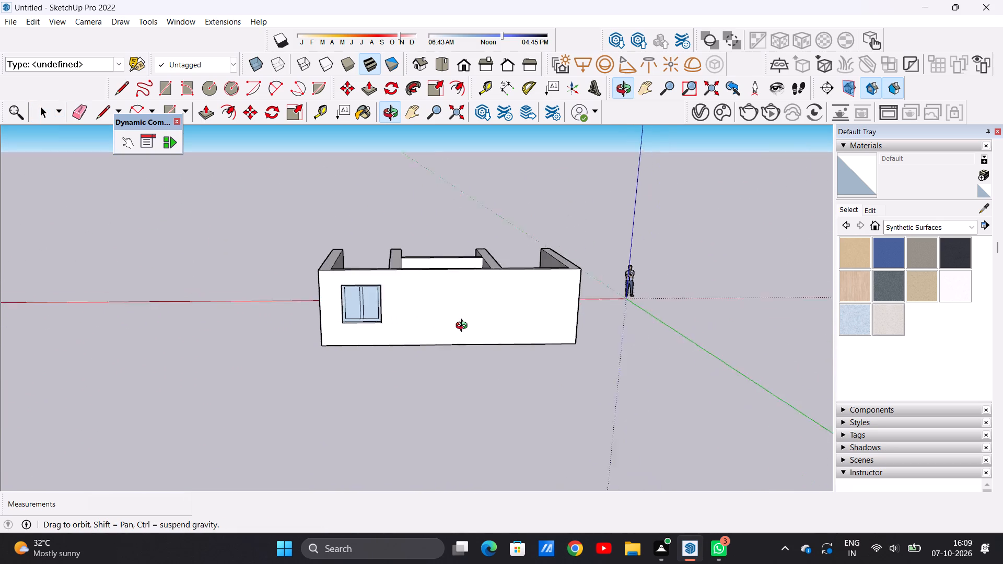
pyautogui.moveTo(464, 327); pyautogui.dragTo(474, 310, button='middle')
pyautogui.scroll(8, 379, 298)
pyautogui.scroll(-11, 387, 323)
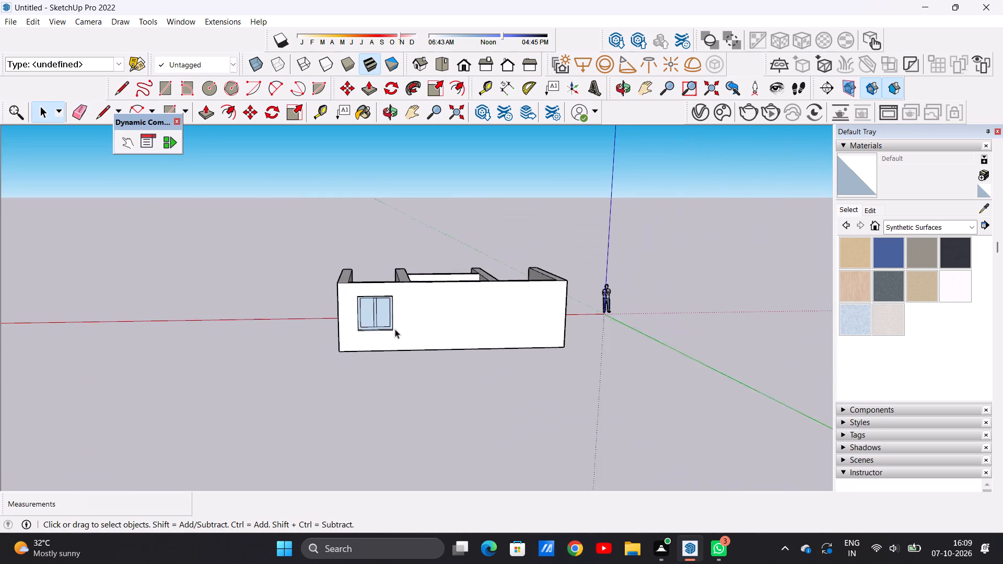
pyautogui.moveTo(347, 308); pyautogui.dragTo(574, 327, button='middle')
pyautogui.moveTo(356, 300); pyautogui.dragTo(667, 308, button='middle')
pyautogui.moveTo(409, 321); pyautogui.dragTo(521, 323, button='middle')
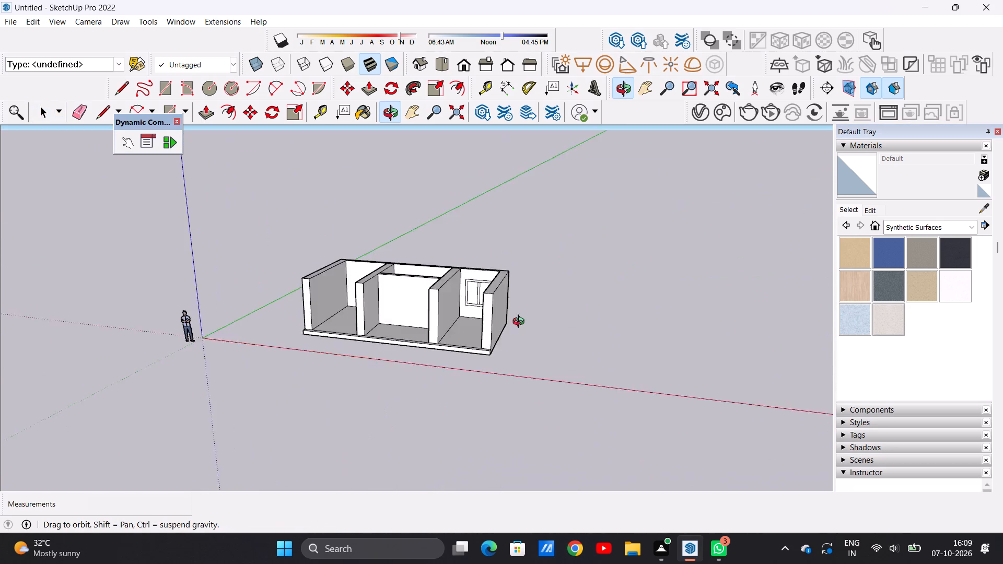
pyautogui.moveTo(521, 323); pyautogui.dragTo(587, 276, button='middle')
pyautogui.scroll(5, 483, 287)
pyautogui.scroll(-1, 484, 288)
pyautogui.scroll(14, 484, 288)
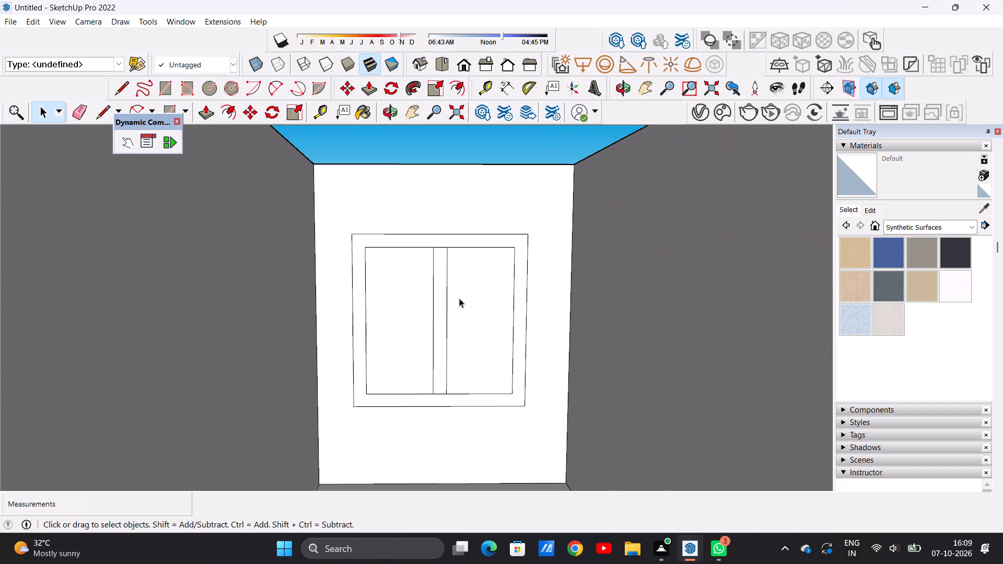
pyautogui.scroll(-10, 456, 298)
# Close the window recess with a face on the back wall's outer side by drawing a line along the opening's top edge.
pyautogui.moveTo(486, 299); pyautogui.dragTo(347, 302, button='middle')
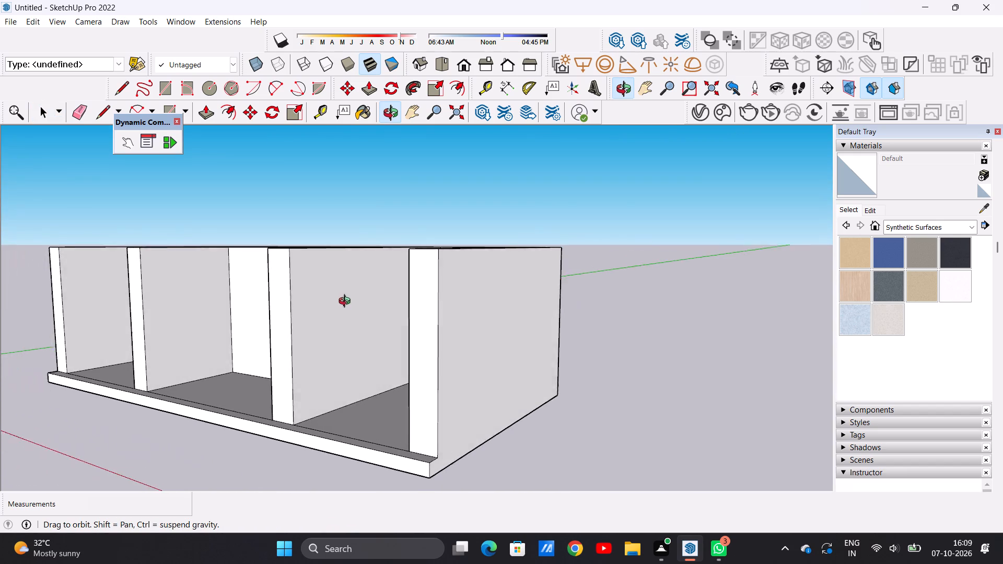
pyautogui.moveTo(347, 302); pyautogui.dragTo(333, 306, button='middle')
pyautogui.moveTo(476, 328); pyautogui.dragTo(316, 324, button='middle')
pyautogui.moveTo(657, 351); pyautogui.dragTo(358, 350, button='middle')
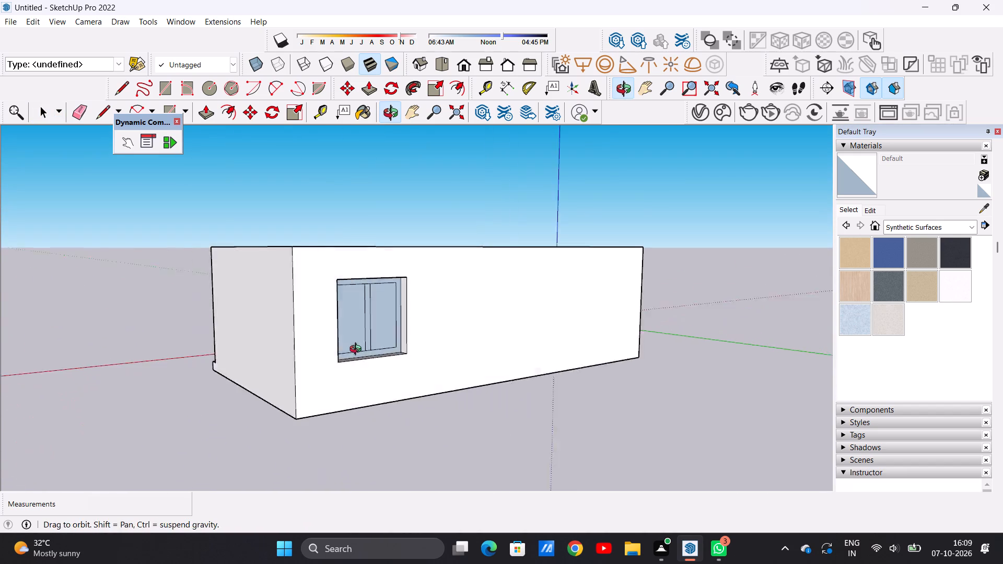
pyautogui.moveTo(358, 350); pyautogui.dragTo(343, 350, button='middle')
pyautogui.scroll(5, 344, 297)
pyautogui.moveTo(424, 319); pyautogui.dragTo(296, 342, button='middle')
pyautogui.scroll(3, 294, 336)
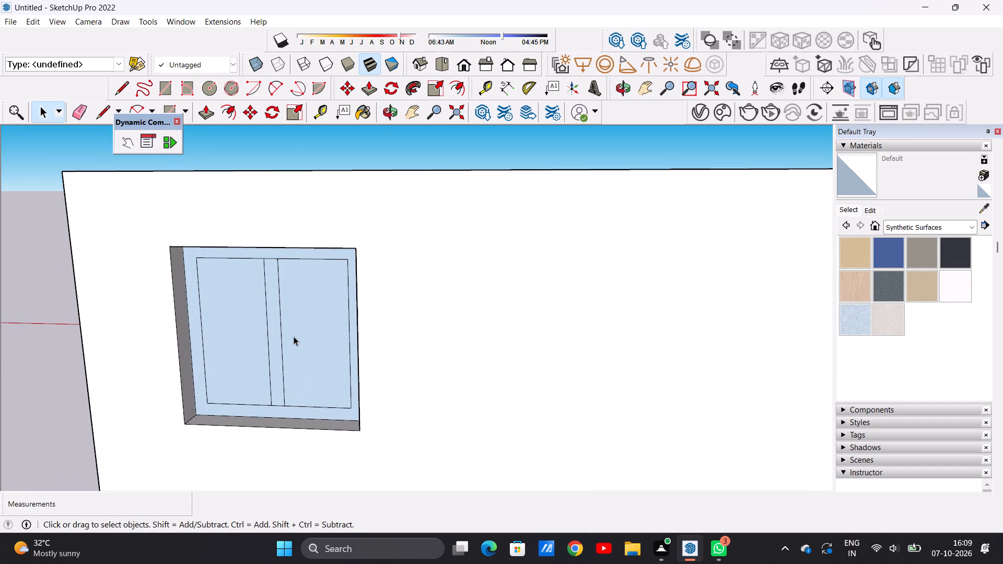
pyautogui.scroll(1, 294, 336)
pyautogui.press('l')
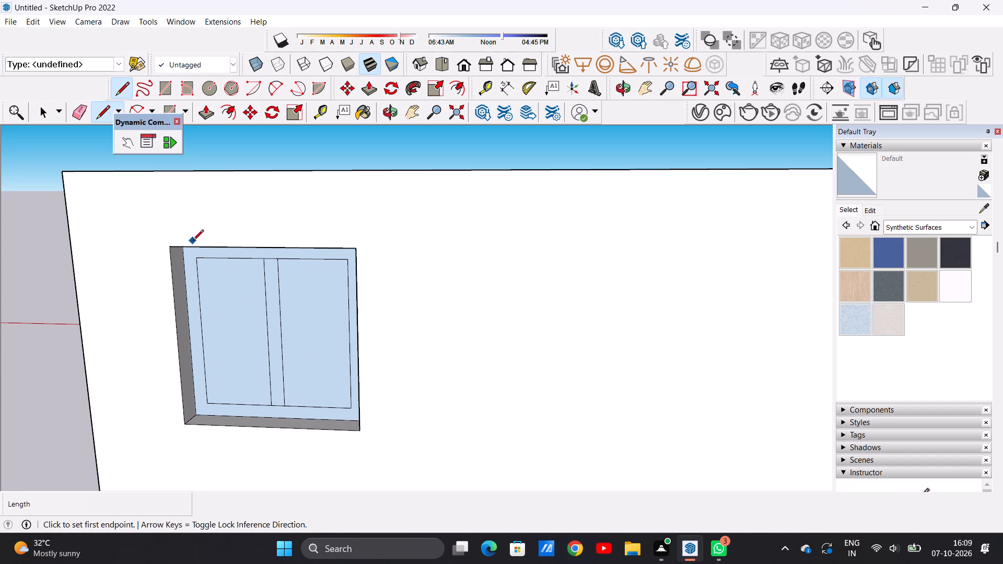
pyautogui.click(169, 247)
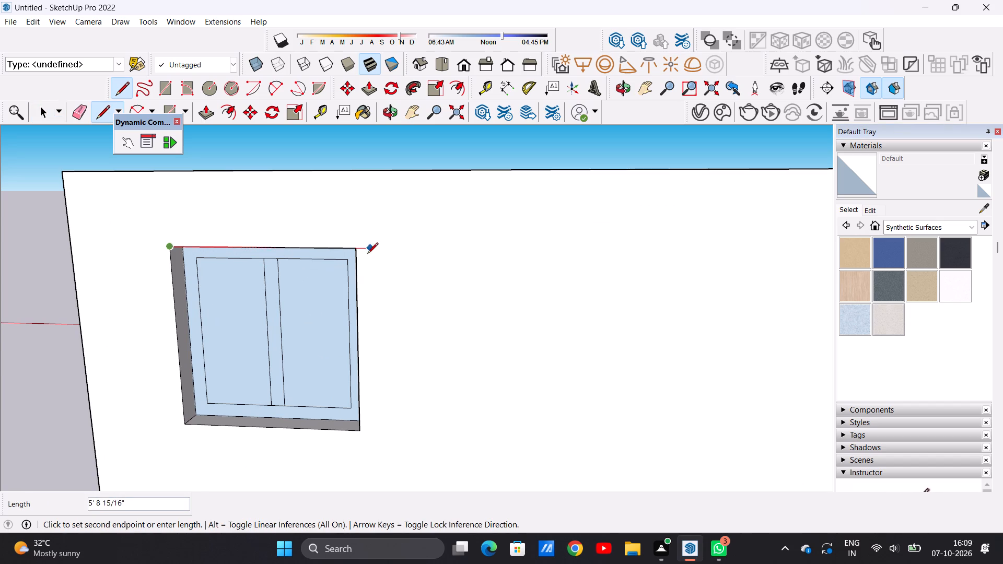
pyautogui.click(352, 251)
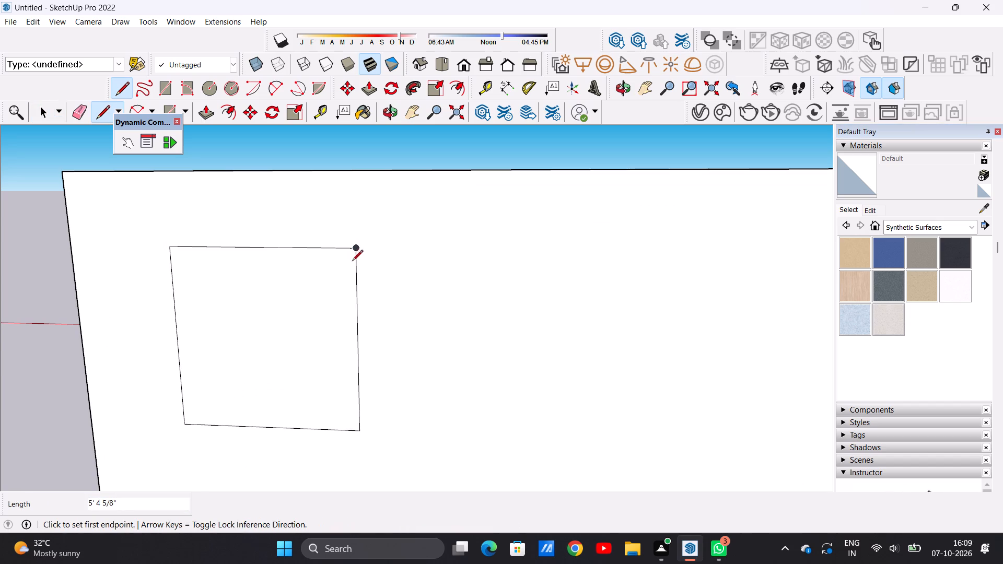
pyautogui.press('space')
# Offset the outline of the outer window face inward by about 3 11/16" to form a frame border.
pyautogui.press('o')
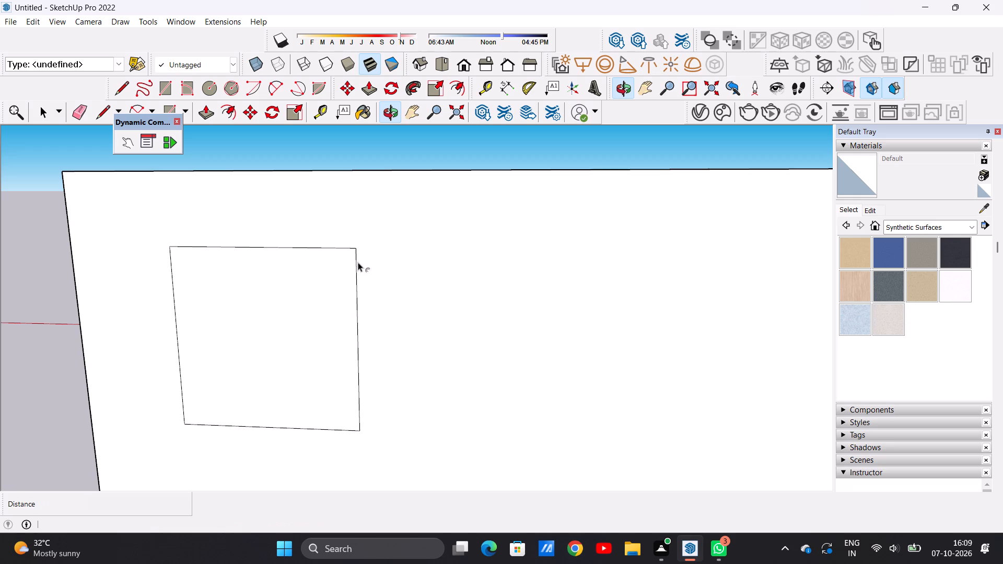
pyautogui.press('f')
pyautogui.click(324, 251)
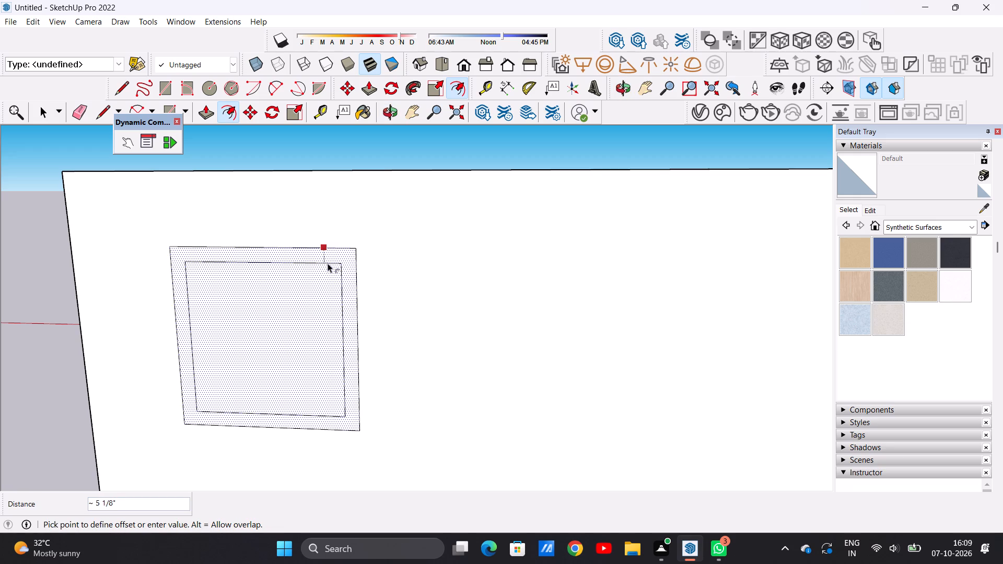
pyautogui.click(327, 259)
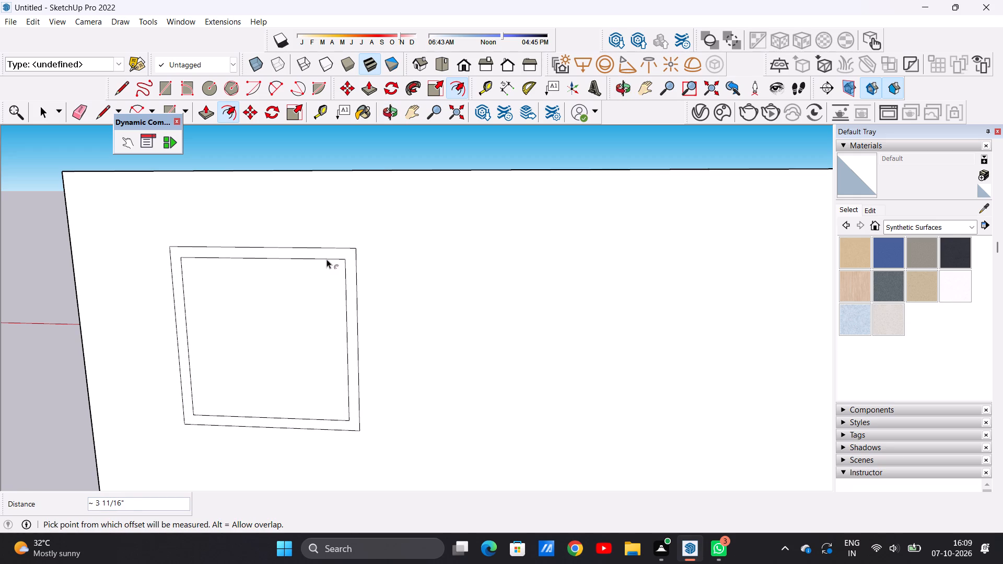
pyautogui.press('space')
# Draw two parallel vertical lines near the middle of the outer window's inner rectangle to outline a narrow mullion about 4' 9" high.
pyautogui.press('l')
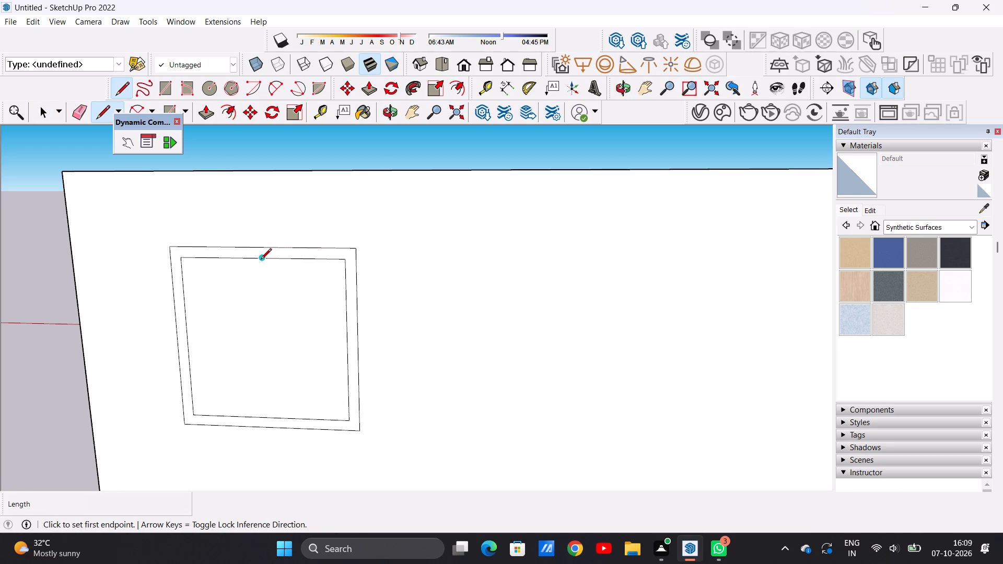
pyautogui.click(253, 260)
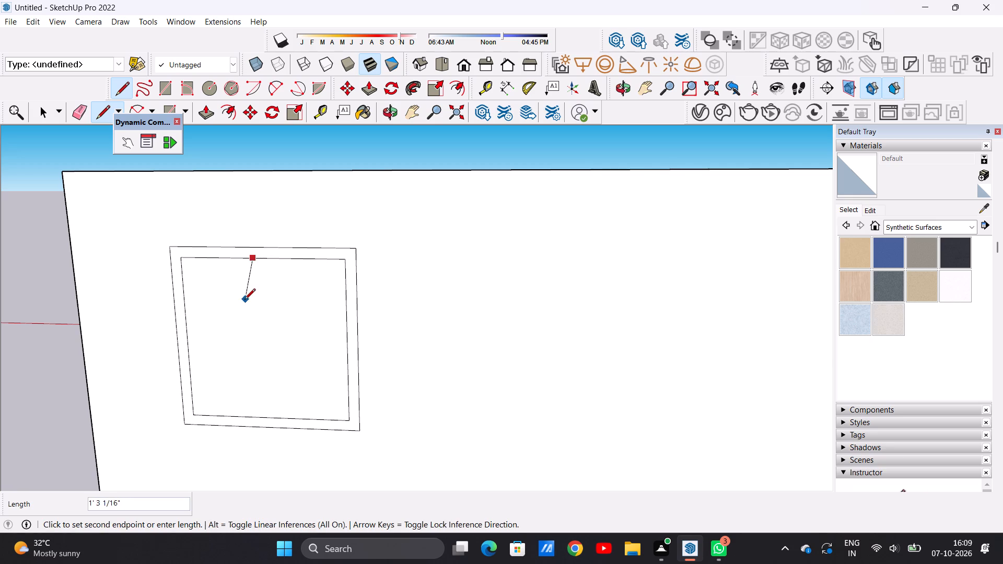
pyautogui.click(260, 414)
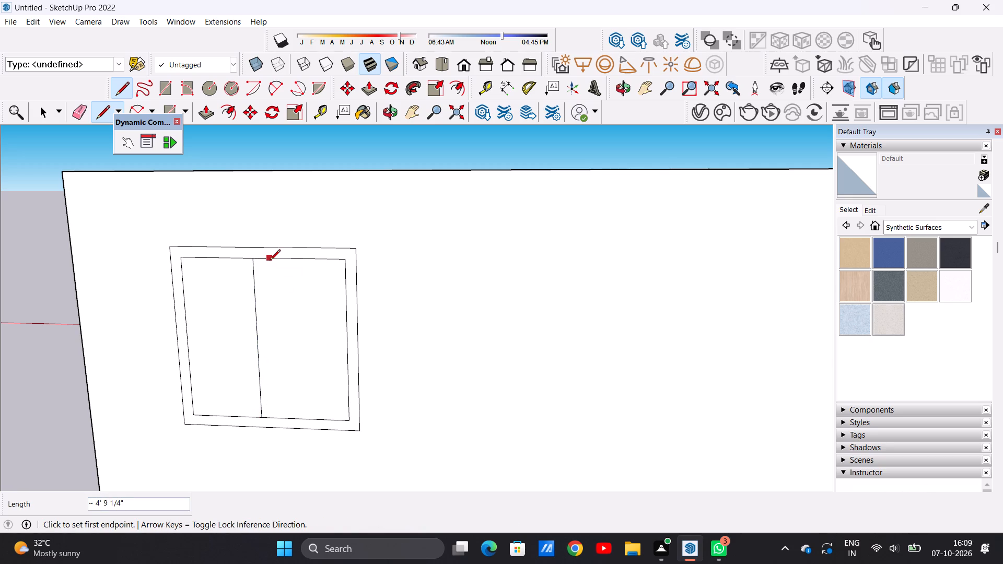
pyautogui.scroll(5, 269, 265)
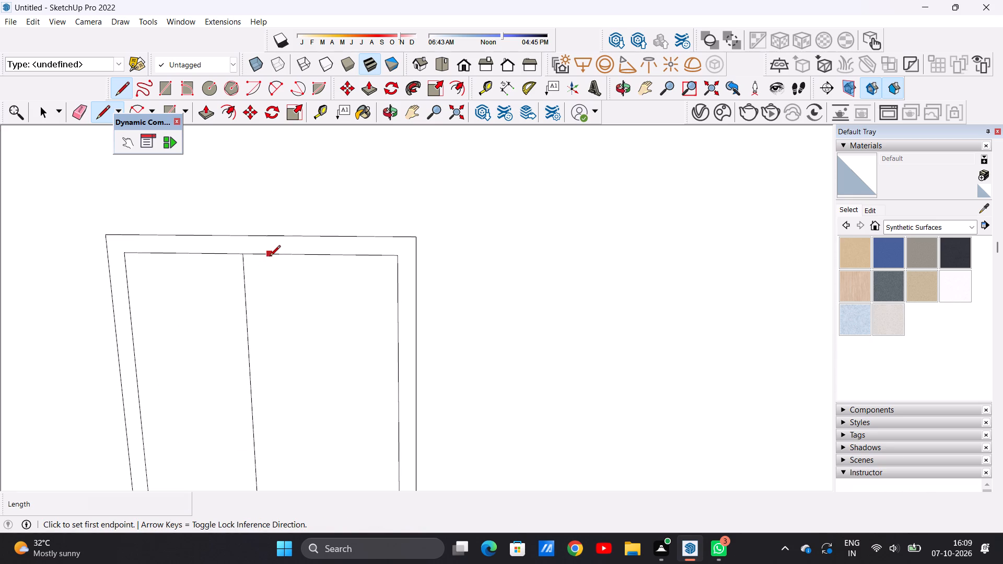
pyautogui.click(270, 257)
pyautogui.scroll(-10, 274, 301)
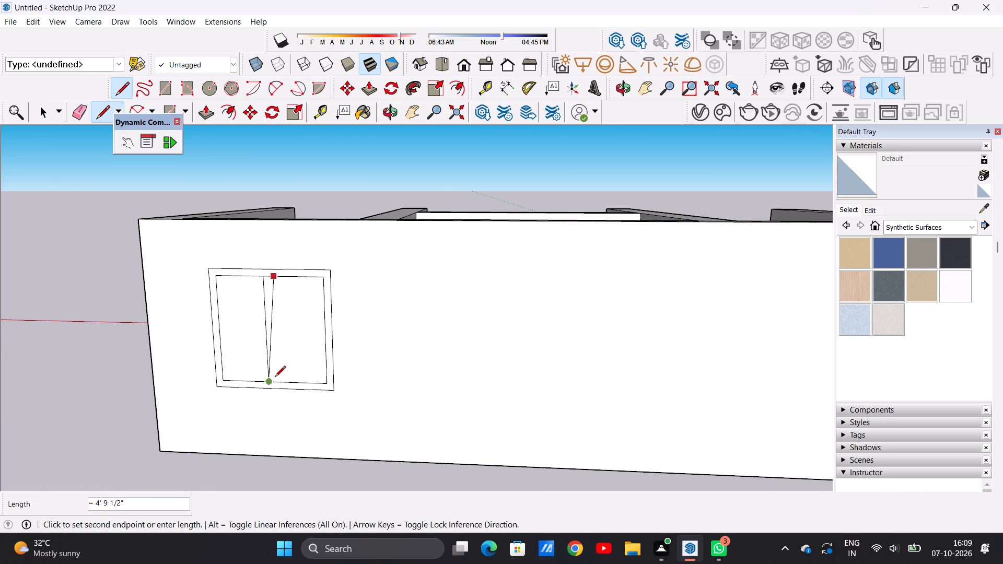
pyautogui.click(281, 384)
pyautogui.press('space')
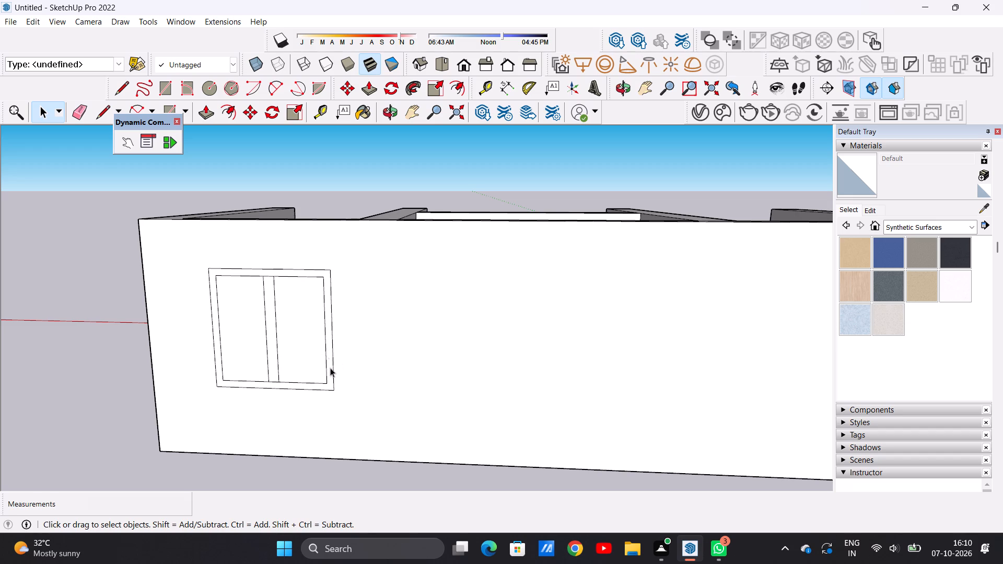
# Draw a window rectangle about 4' 11 1/2" wide by 5' 9" high on the back wall inside the end bay without a window.
pyautogui.scroll(-13, 285, 279)
pyautogui.moveTo(277, 293); pyautogui.dragTo(366, 301, button='middle')
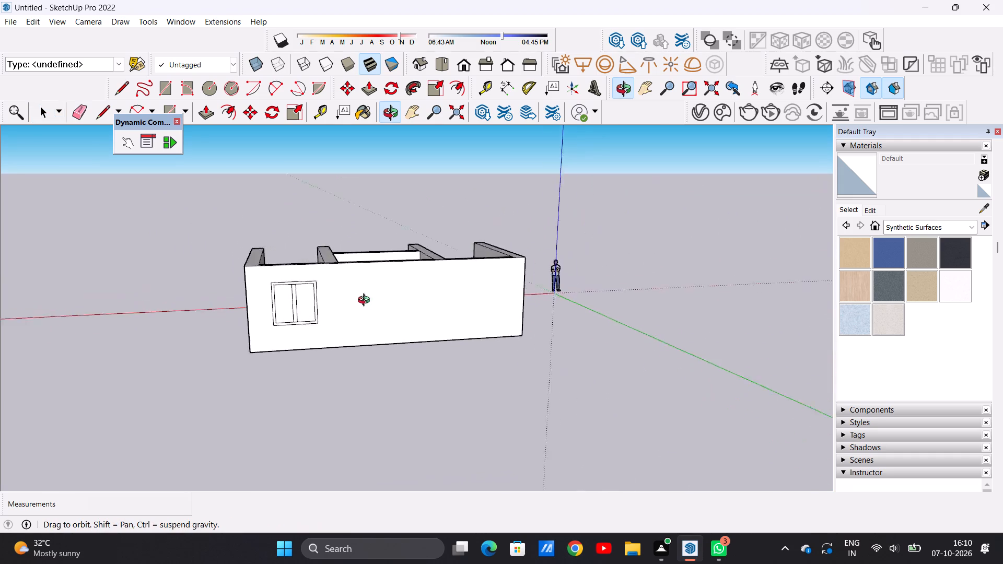
pyautogui.moveTo(366, 301); pyautogui.dragTo(336, 272, button='middle')
pyautogui.scroll(2, 306, 277)
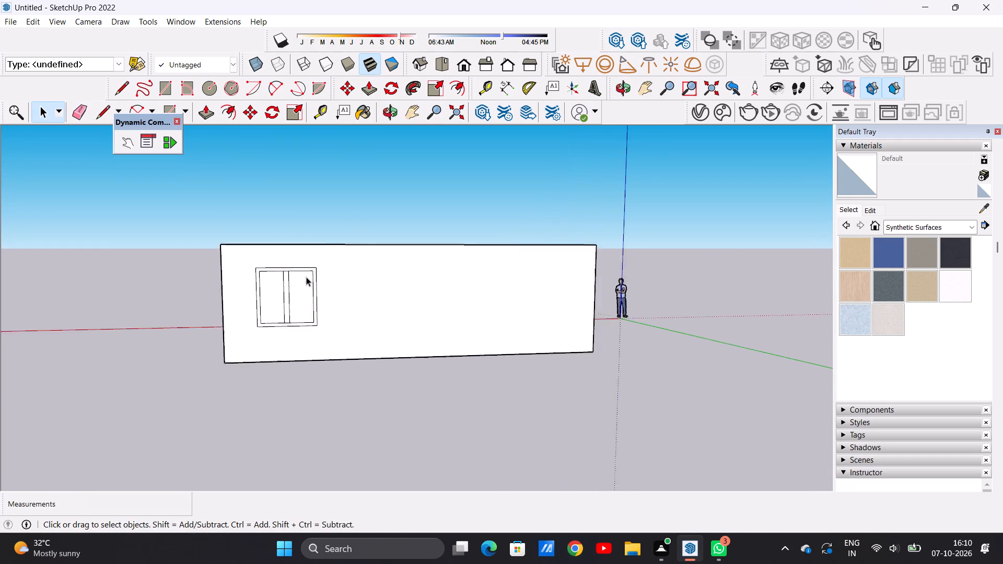
pyautogui.scroll(2, 306, 277)
pyautogui.scroll(-10, 310, 284)
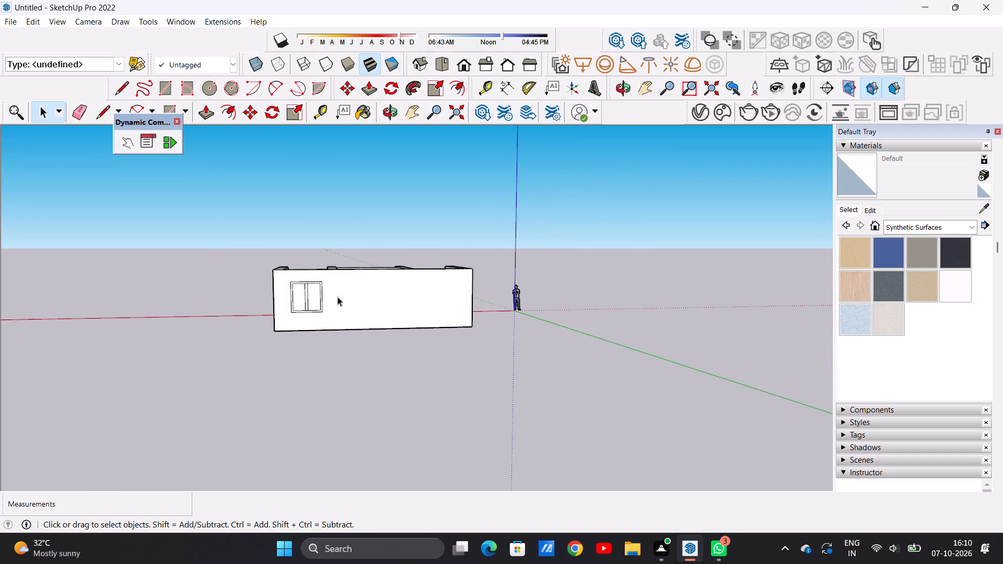
pyautogui.moveTo(301, 290); pyautogui.dragTo(516, 312, button='middle')
pyautogui.moveTo(347, 311); pyautogui.dragTo(568, 335, button='middle')
pyautogui.moveTo(345, 315); pyautogui.dragTo(540, 319, button='middle')
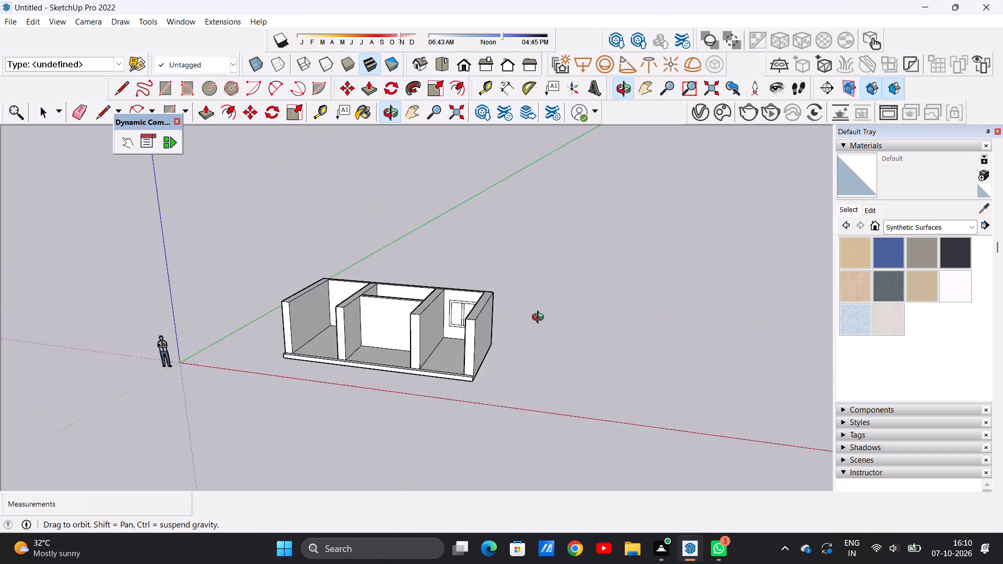
pyautogui.moveTo(540, 319); pyautogui.dragTo(546, 316, button='middle')
pyautogui.moveTo(403, 323); pyautogui.dragTo(500, 291, button='middle')
pyautogui.scroll(5, 354, 297)
pyautogui.moveTo(336, 331); pyautogui.dragTo(336, 331, button='middle')
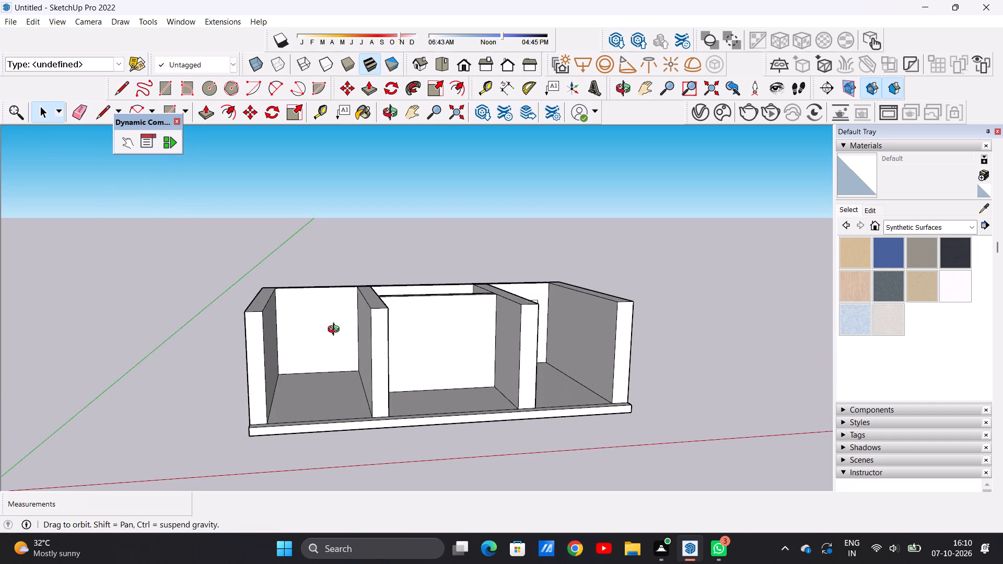
pyautogui.moveTo(336, 331); pyautogui.dragTo(325, 310, button='middle')
pyautogui.scroll(1, 325, 308)
pyautogui.scroll(-1, 325, 308)
pyautogui.scroll(11, 325, 308)
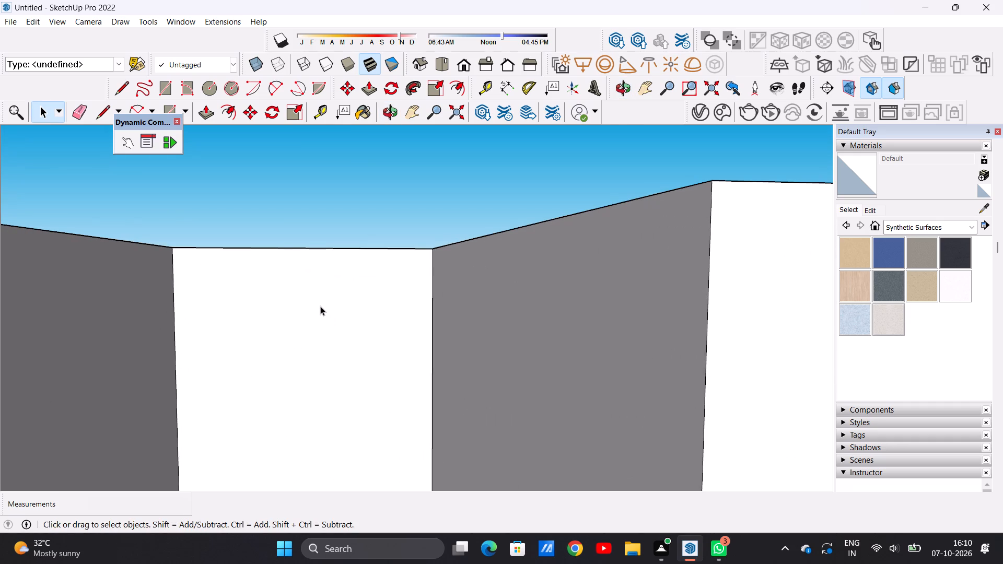
pyautogui.press('r')
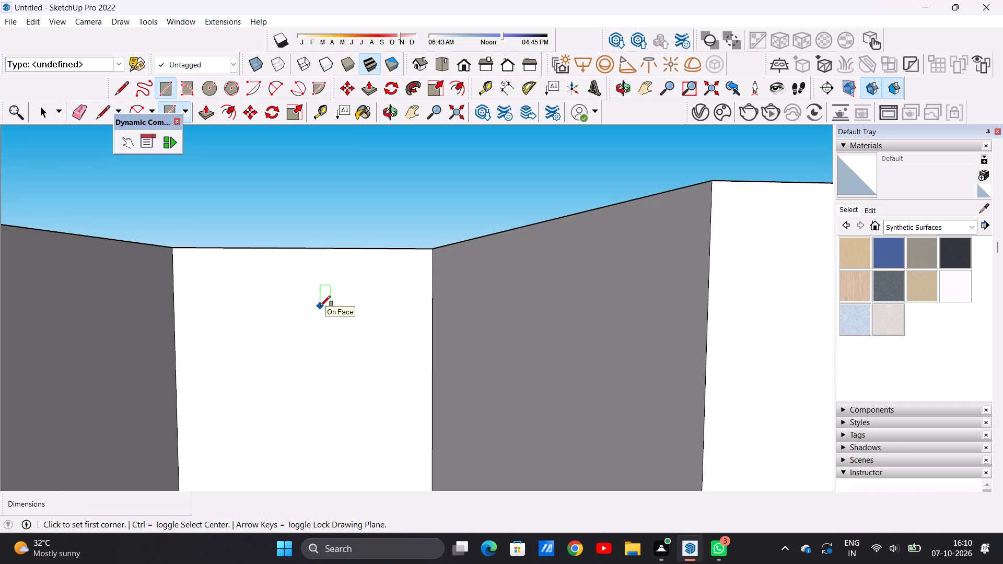
pyautogui.scroll(-7, 331, 327)
pyautogui.scroll(2, 337, 377)
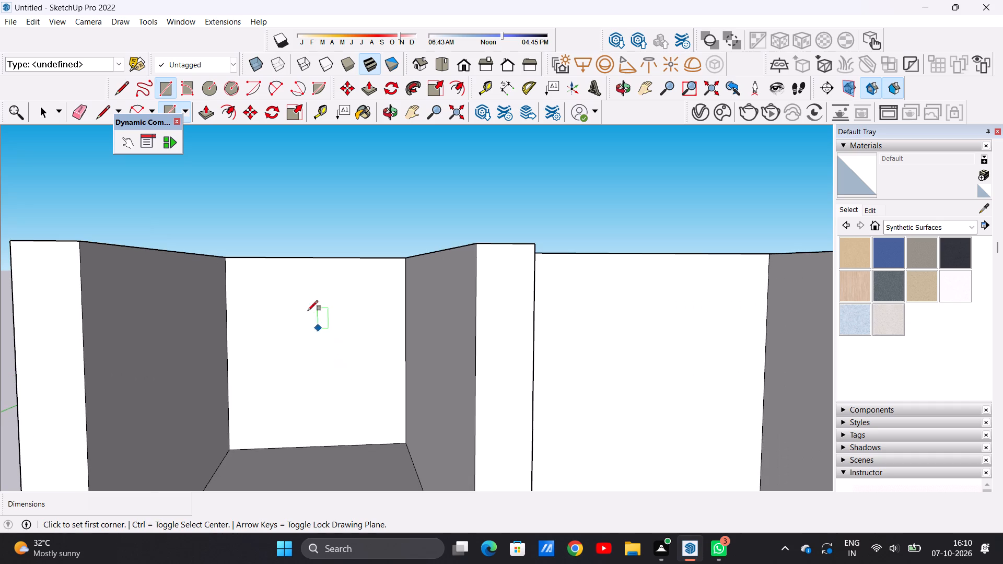
pyautogui.click(264, 294)
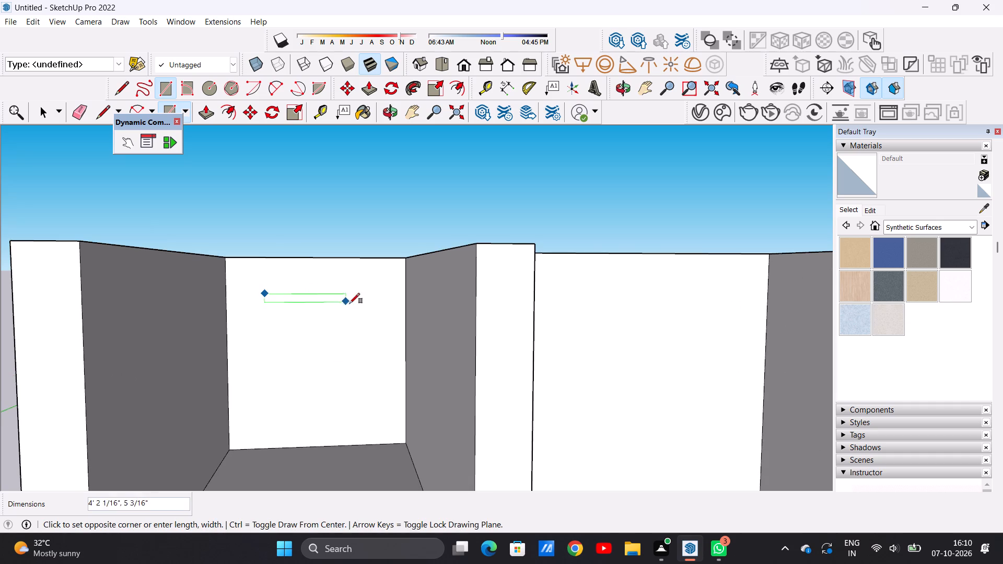
pyautogui.click(361, 402)
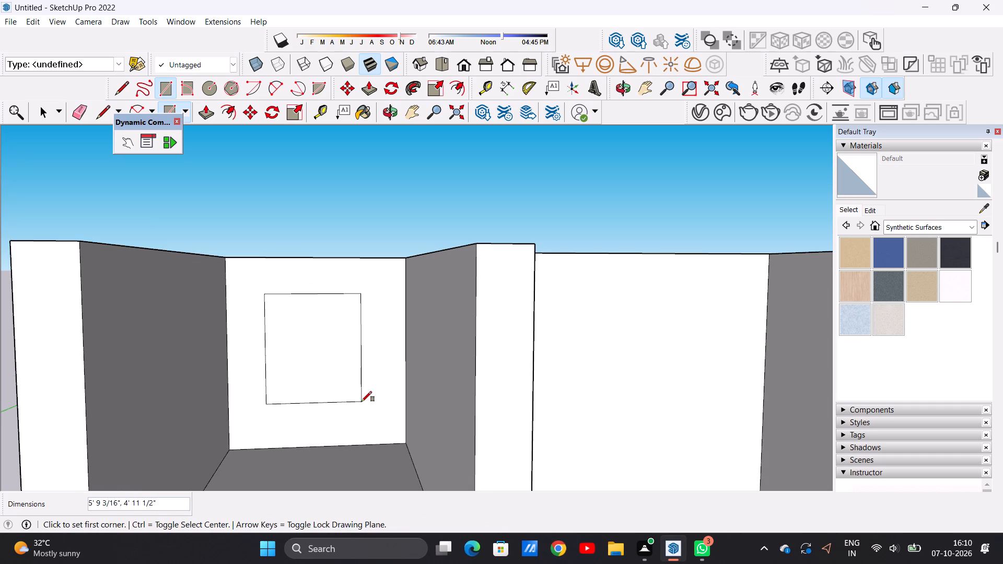
pyautogui.press('space')
# Offset the new window rectangle's outline inward by about 5 1/16" to form its frame border.
pyautogui.write('OF')
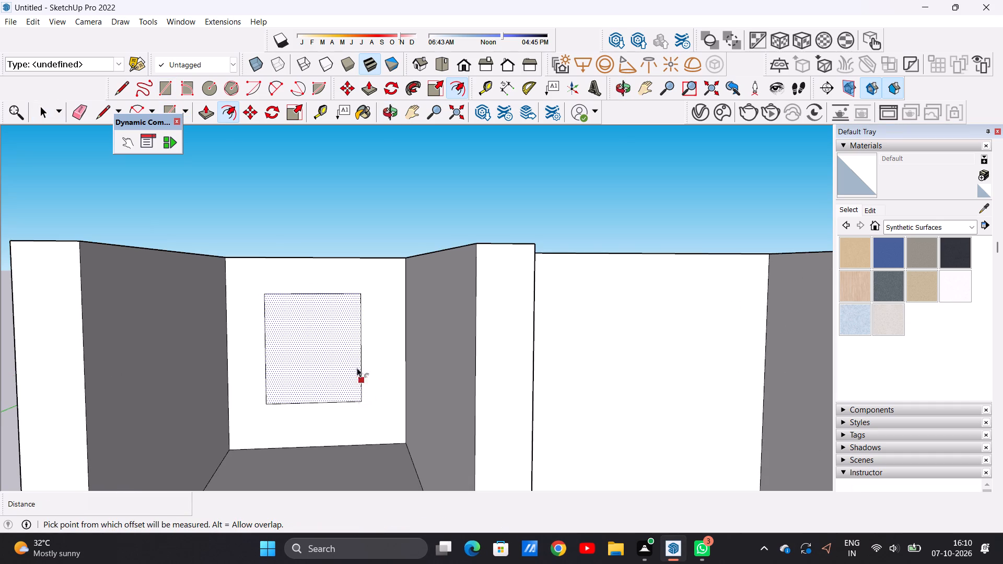
pyautogui.click(309, 297)
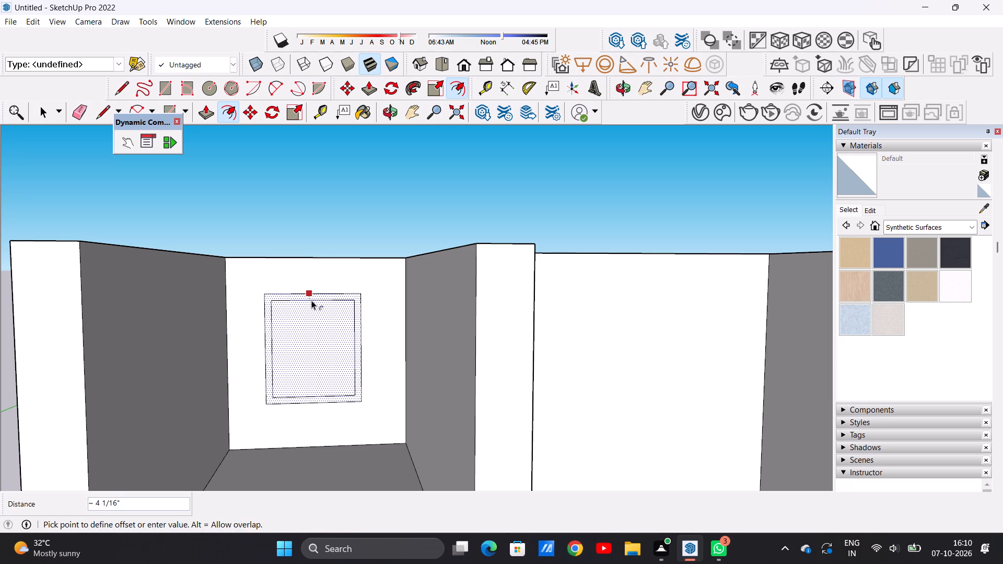
pyautogui.click(313, 302)
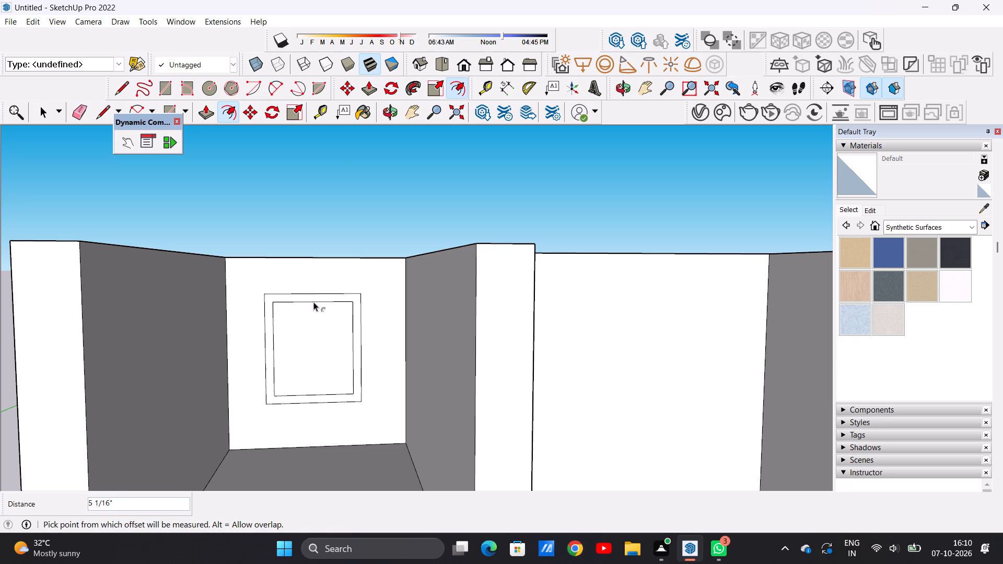
pyautogui.press('space')
# Draw two parallel vertical lines about 4' 11" long near the middle of the new window's inner rectangle to outline its mullion.
pyautogui.write('L')
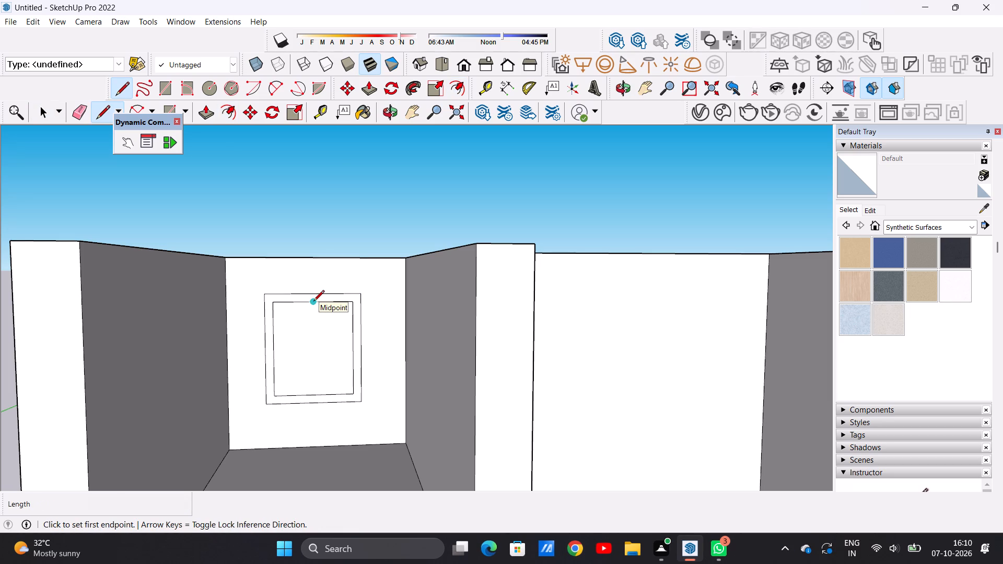
pyautogui.scroll(5, 312, 330)
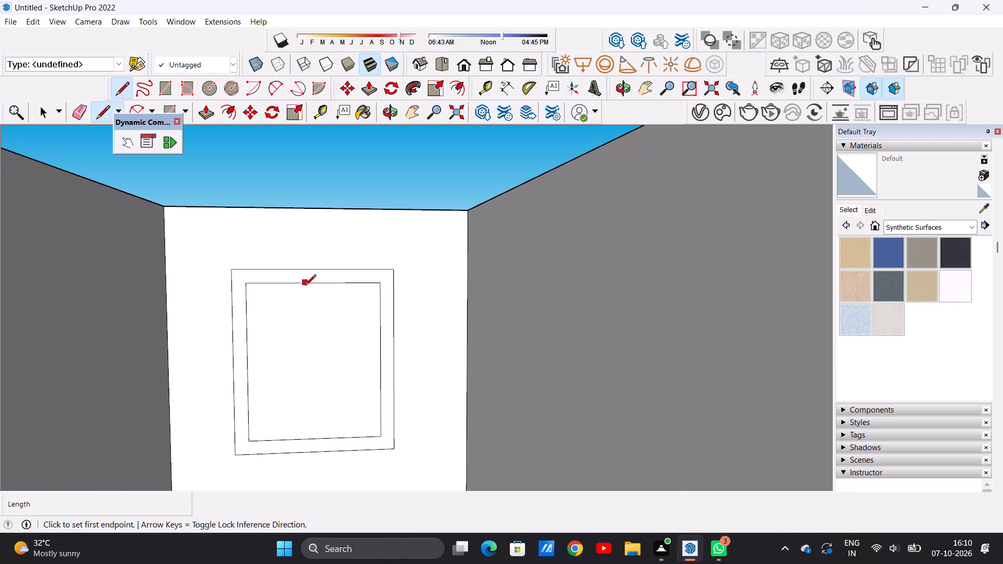
pyautogui.click(307, 285)
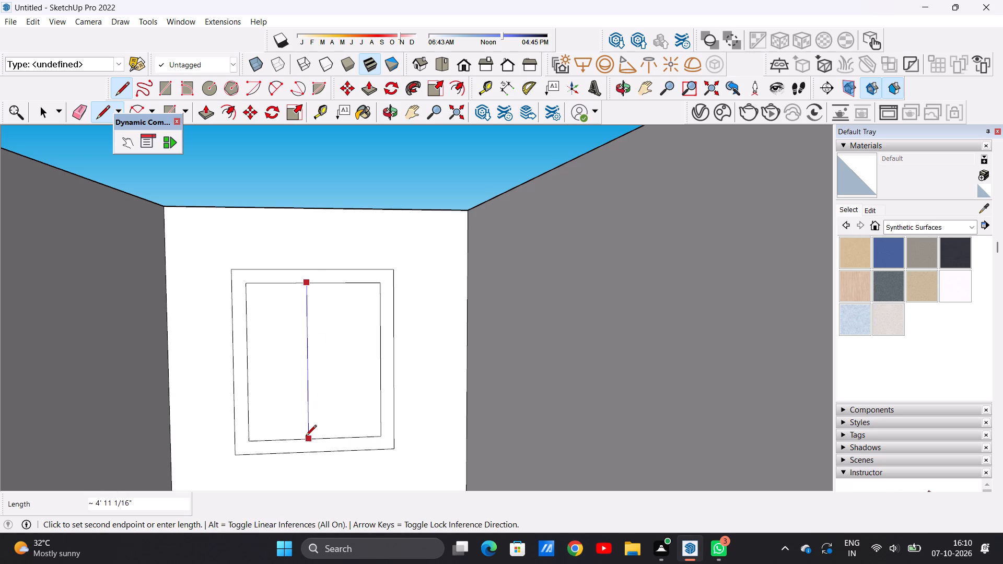
pyautogui.click(307, 438)
pyautogui.click(318, 285)
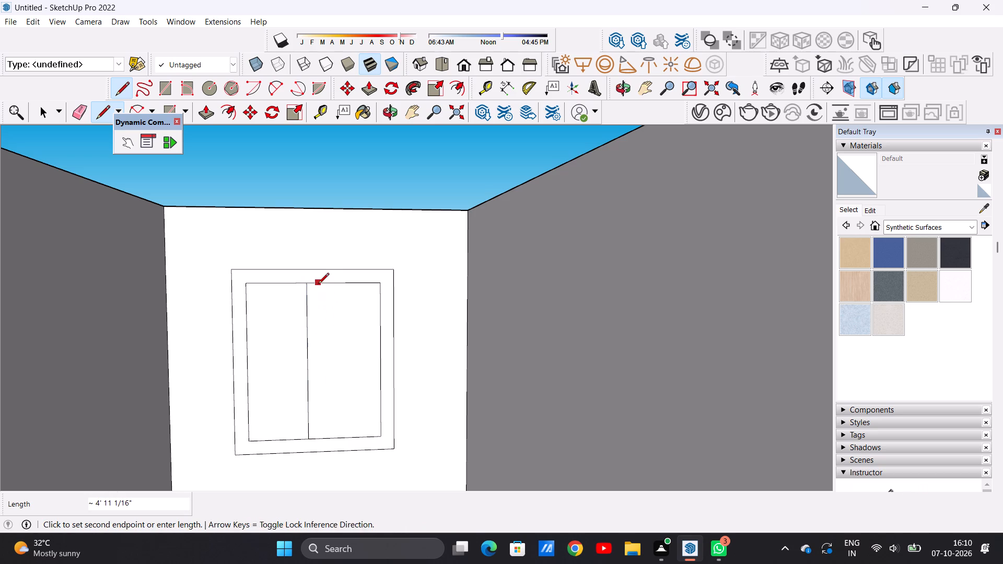
pyautogui.click(321, 436)
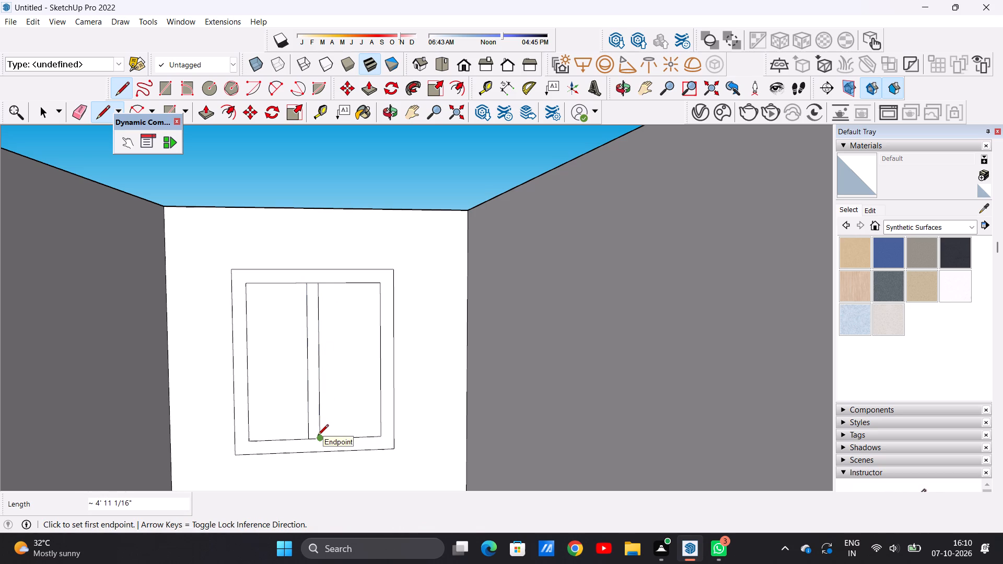
pyautogui.press('space')
pyautogui.scroll(1, 318, 436)
pyautogui.scroll(-19, 355, 355)
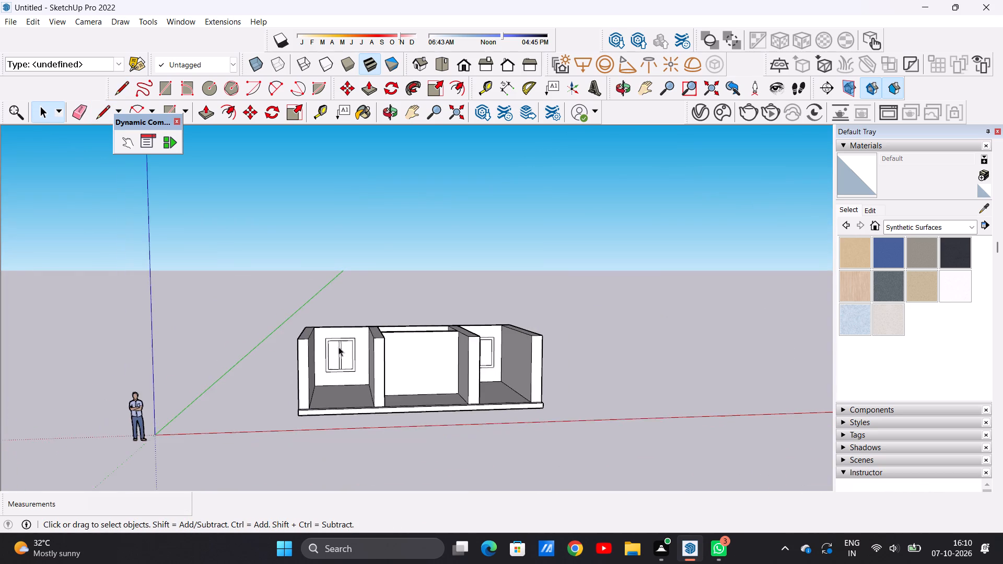
# Check the palace-style elevation brief and examine the three-bay building from several angles, including its blank central back wall.
pyautogui.scroll(3, 428, 367)
pyautogui.moveTo(433, 369); pyautogui.dragTo(416, 348, button='middle')
pyautogui.scroll(-3, 409, 347)
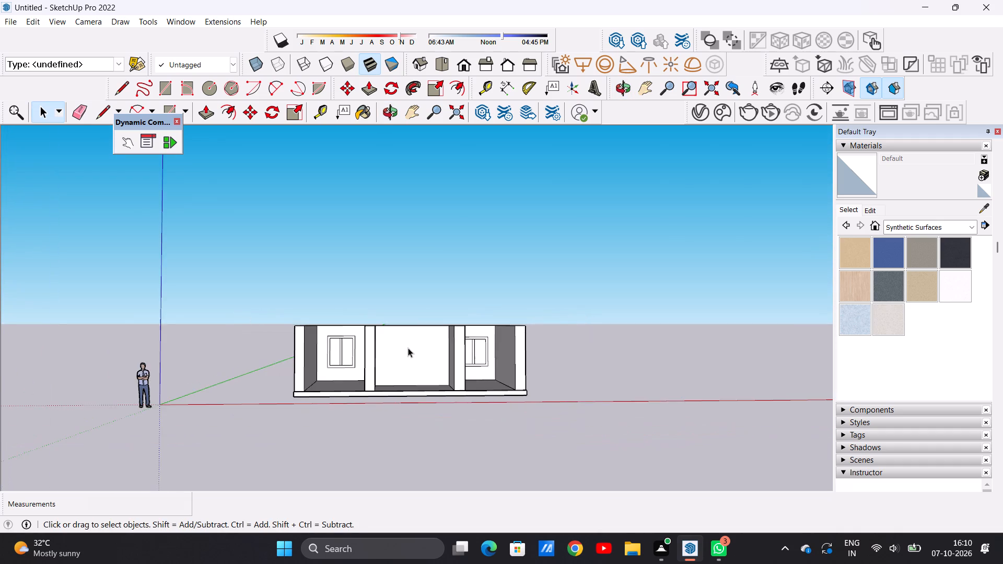
pyautogui.scroll(-1, 408, 348)
pyautogui.scroll(2, 424, 360)
pyautogui.scroll(-1, 424, 361)
pyautogui.scroll(12, 424, 361)
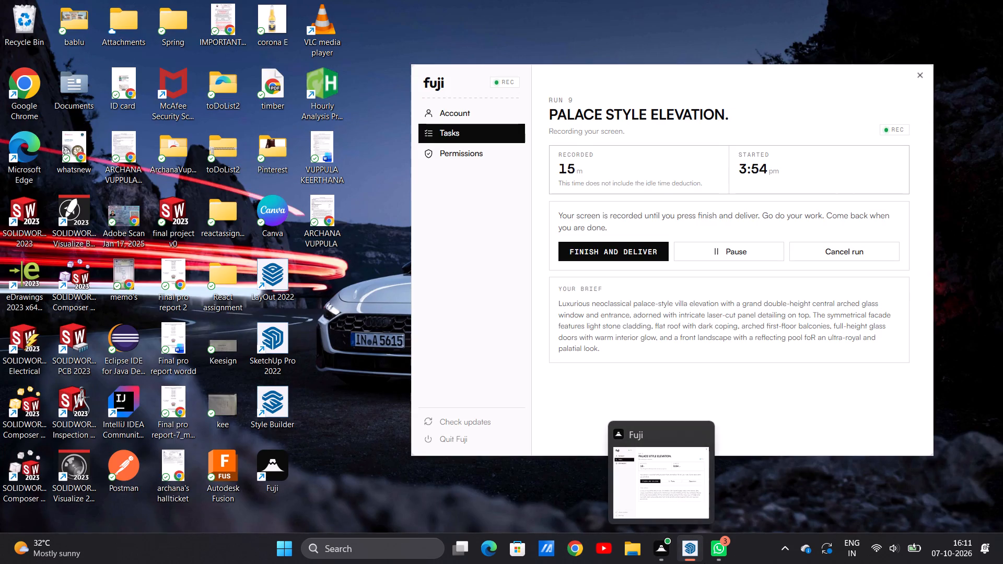
pyautogui.click(679, 489)
pyautogui.scroll(-7, 429, 290)
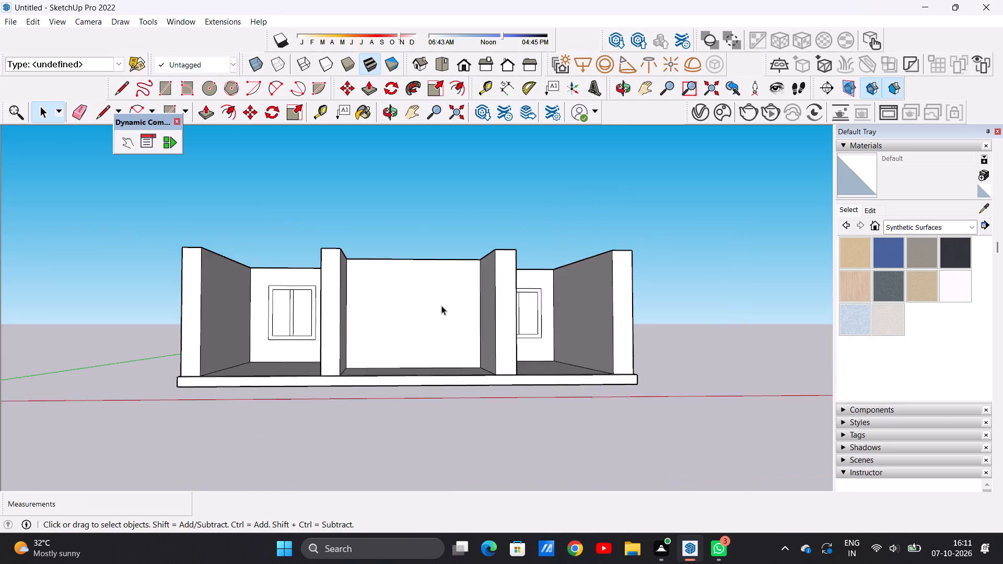
pyautogui.scroll(-4, 441, 305)
pyautogui.scroll(7, 444, 292)
pyautogui.moveTo(443, 288); pyautogui.dragTo(431, 380, button='middle')
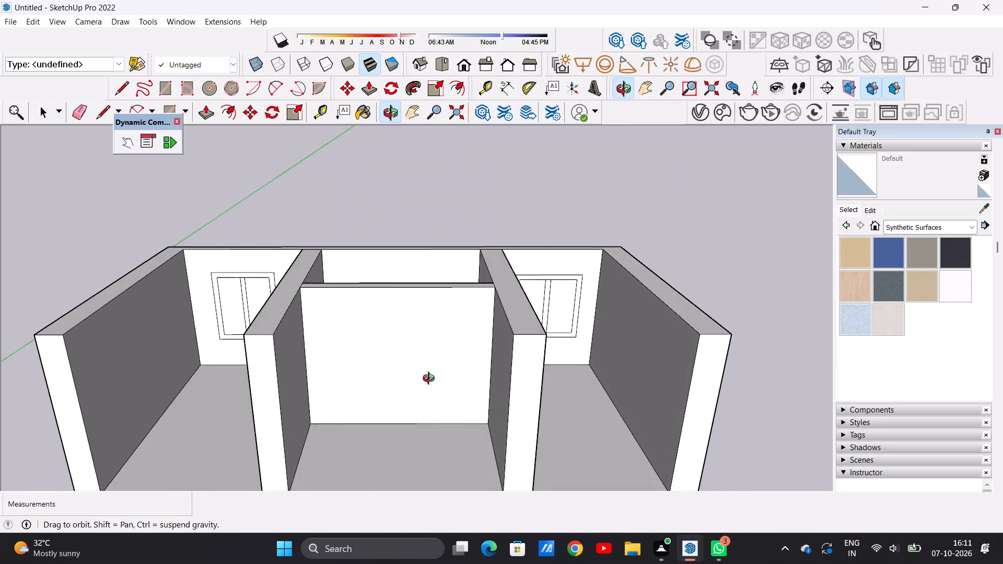
pyautogui.moveTo(431, 380); pyautogui.dragTo(438, 309, button='middle')
pyautogui.scroll(-5, 436, 316)
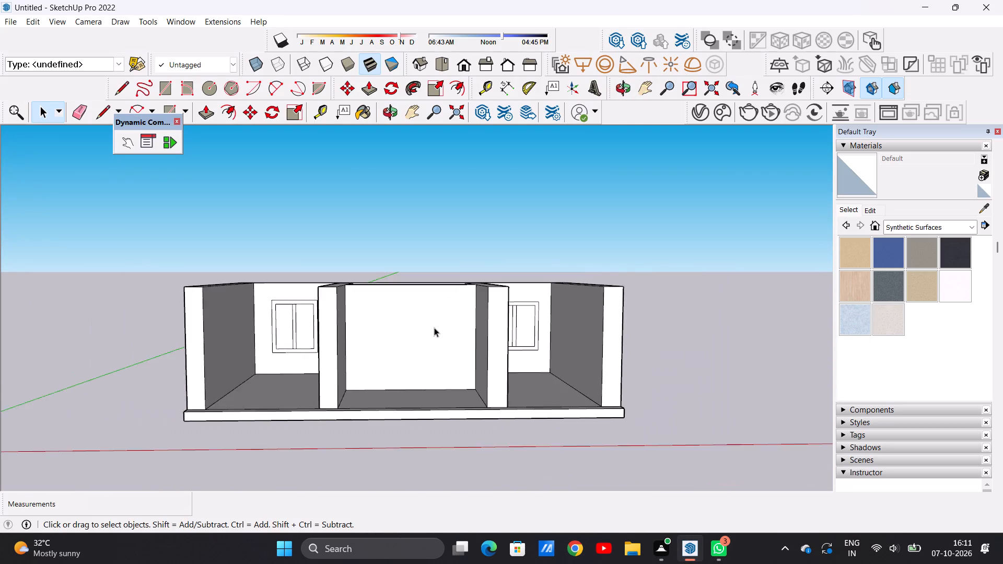
pyautogui.scroll(-6, 434, 327)
pyautogui.moveTo(538, 337); pyautogui.dragTo(287, 334, button='middle')
pyautogui.moveTo(318, 331); pyautogui.dragTo(572, 358, button='middle')
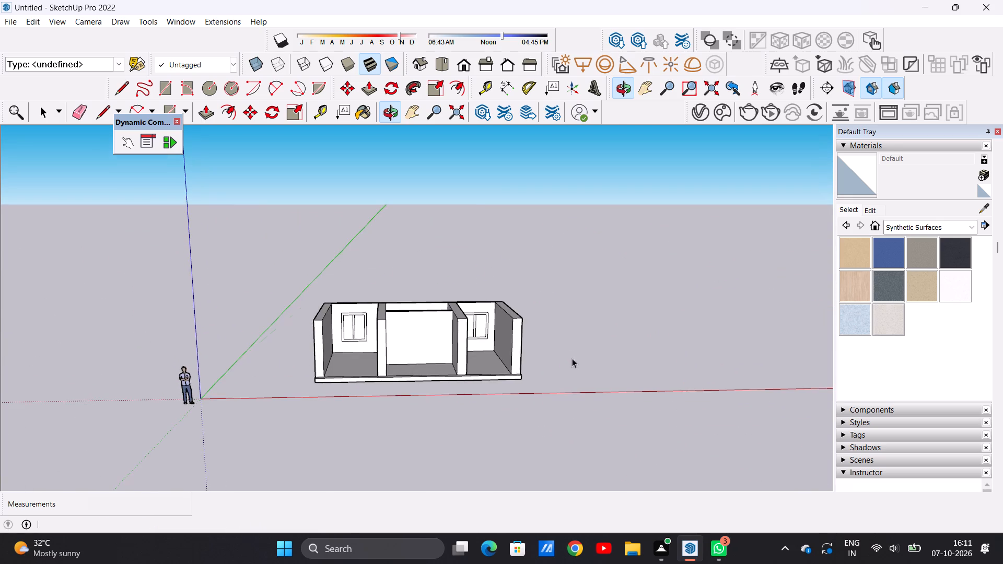
pyautogui.moveTo(572, 358); pyautogui.dragTo(574, 361, button='middle')
pyautogui.moveTo(380, 308); pyautogui.dragTo(351, 320, button='middle')
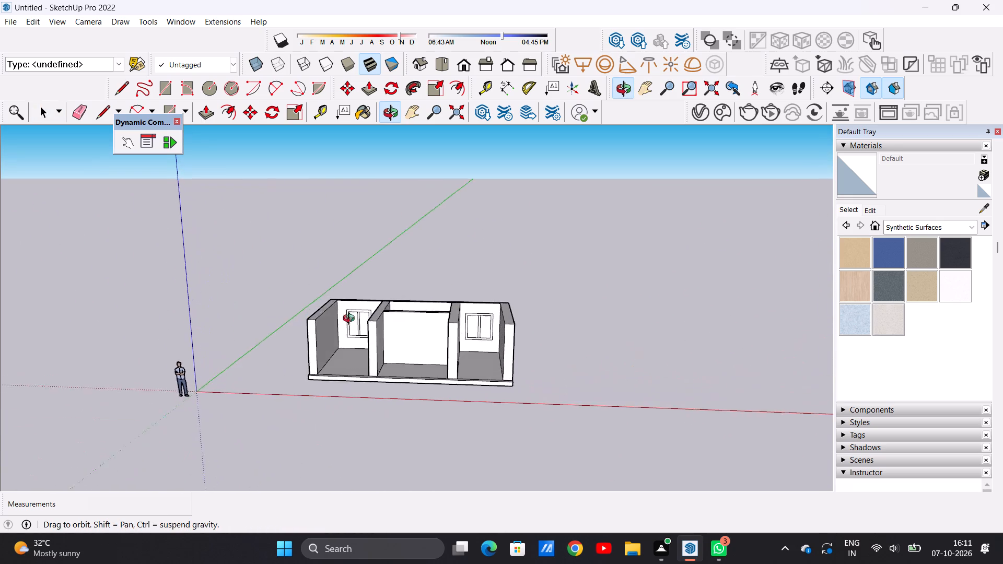
pyautogui.moveTo(351, 320); pyautogui.dragTo(364, 290, button='middle')
pyautogui.scroll(1, 364, 290)
pyautogui.scroll(-1, 437, 347)
pyautogui.scroll(5, 437, 348)
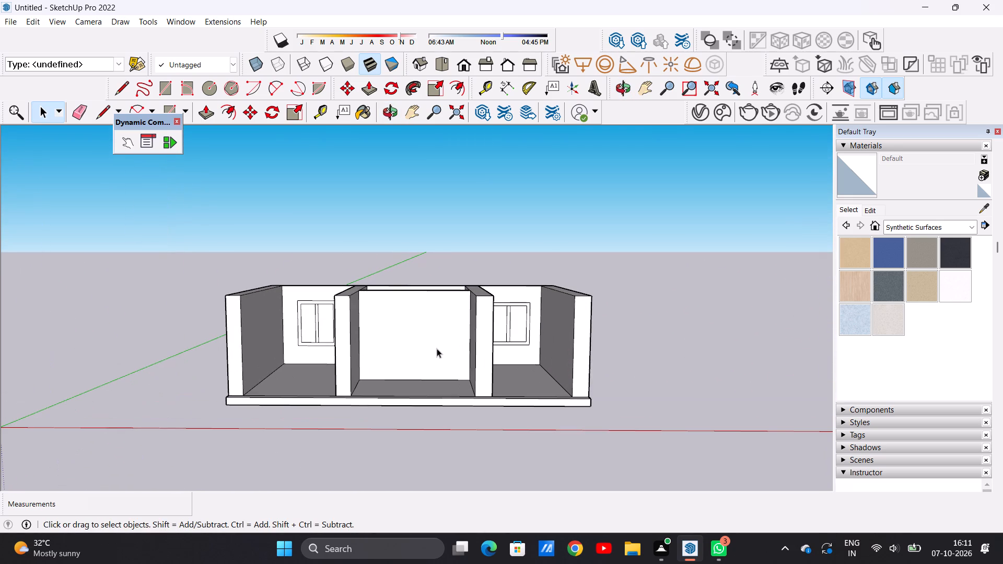
pyautogui.scroll(6, 422, 334)
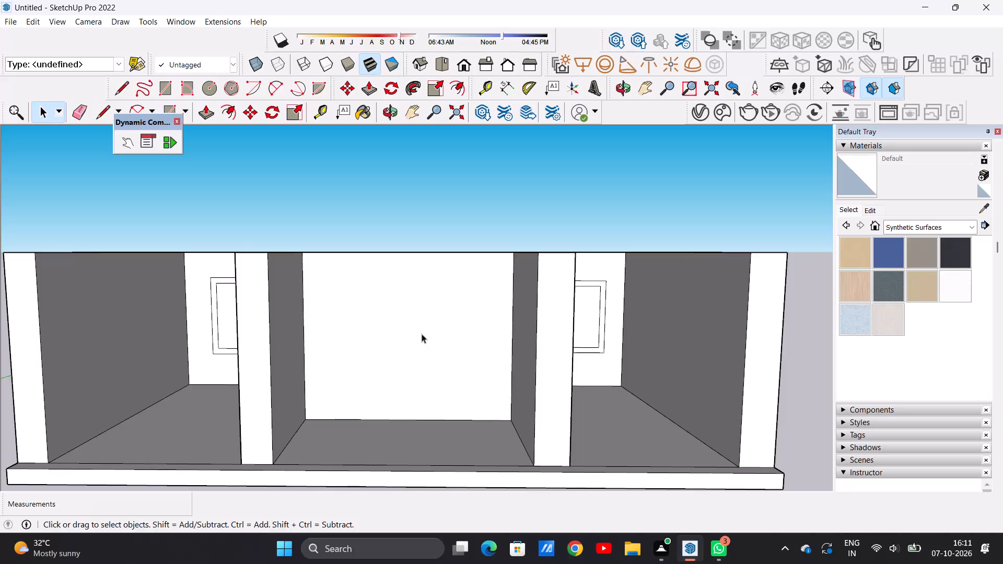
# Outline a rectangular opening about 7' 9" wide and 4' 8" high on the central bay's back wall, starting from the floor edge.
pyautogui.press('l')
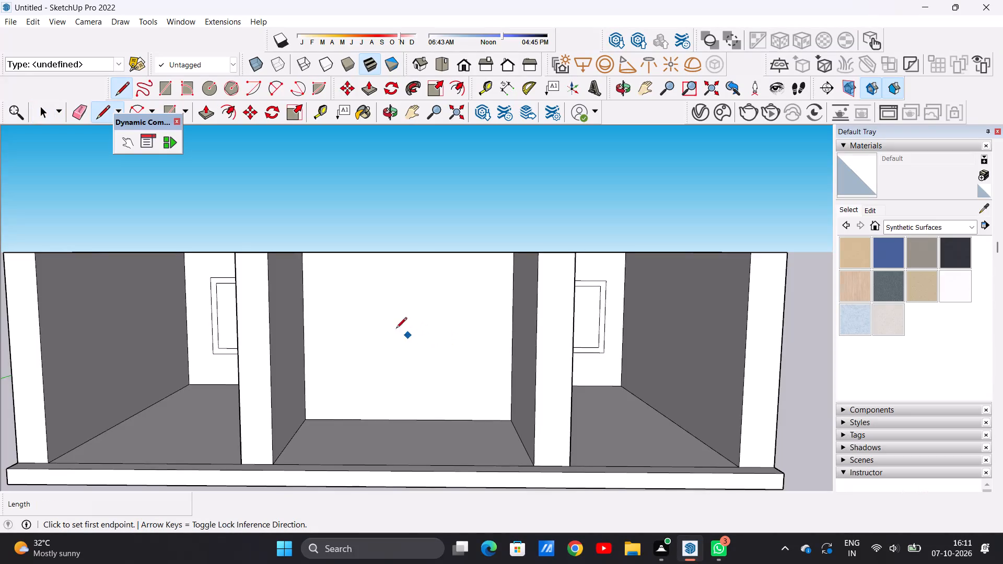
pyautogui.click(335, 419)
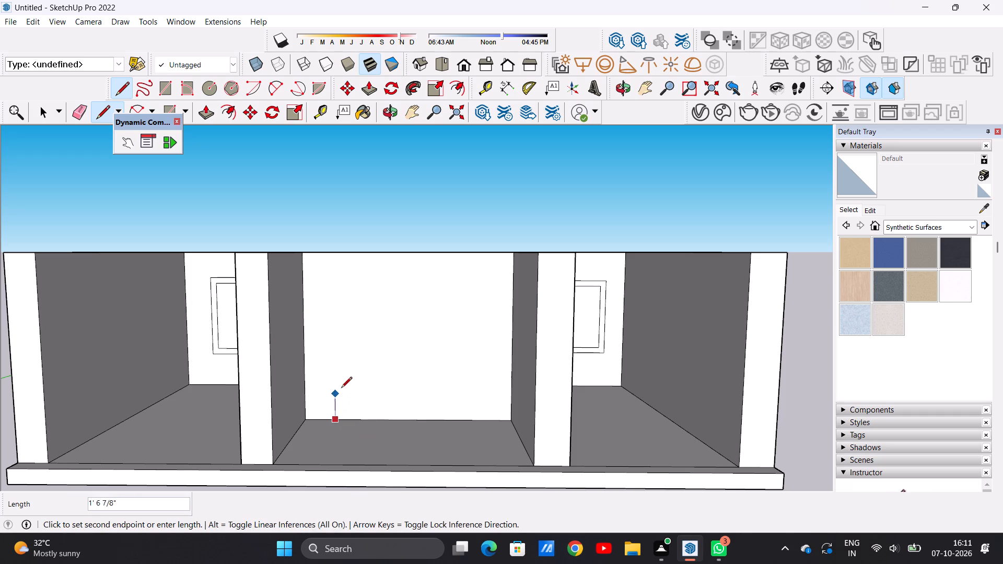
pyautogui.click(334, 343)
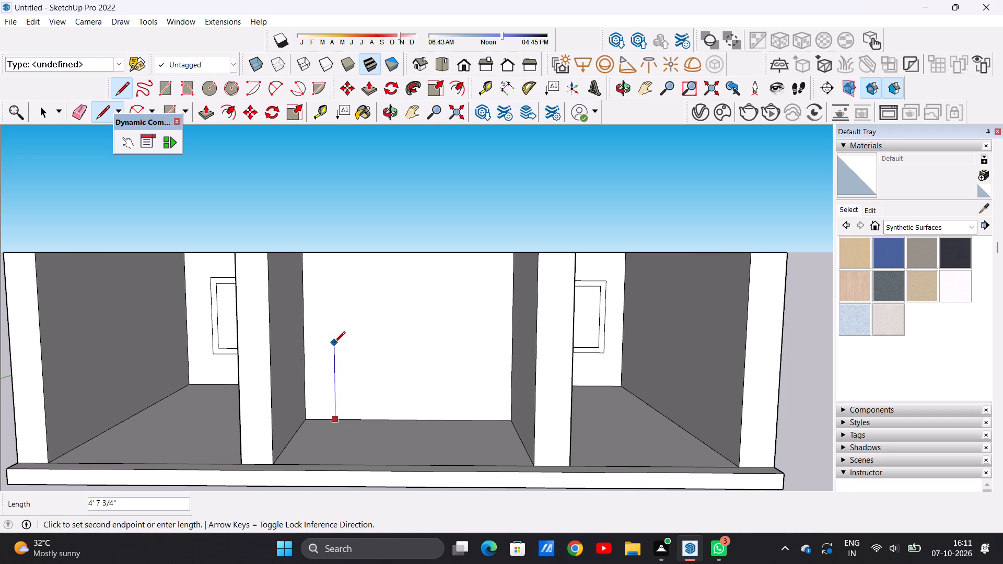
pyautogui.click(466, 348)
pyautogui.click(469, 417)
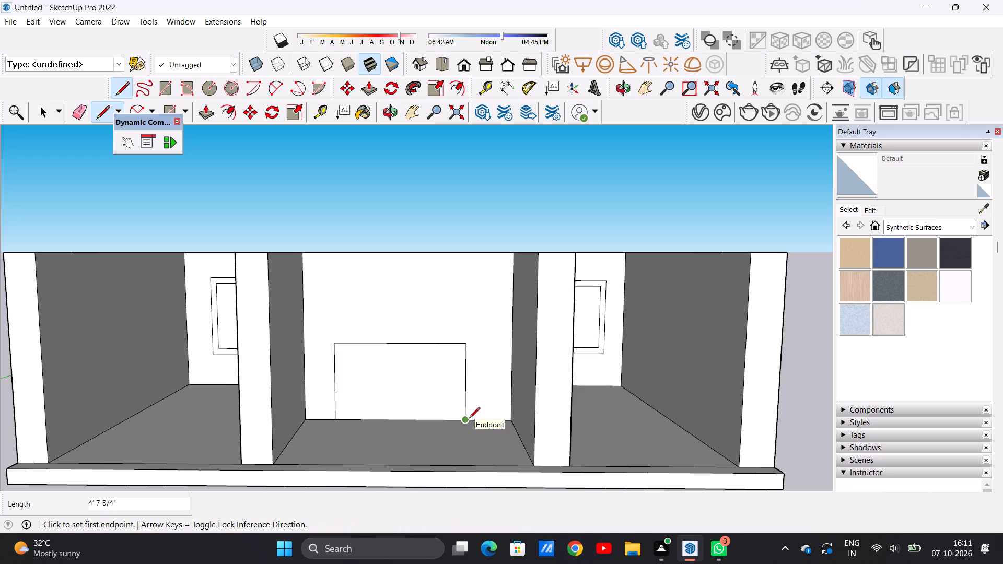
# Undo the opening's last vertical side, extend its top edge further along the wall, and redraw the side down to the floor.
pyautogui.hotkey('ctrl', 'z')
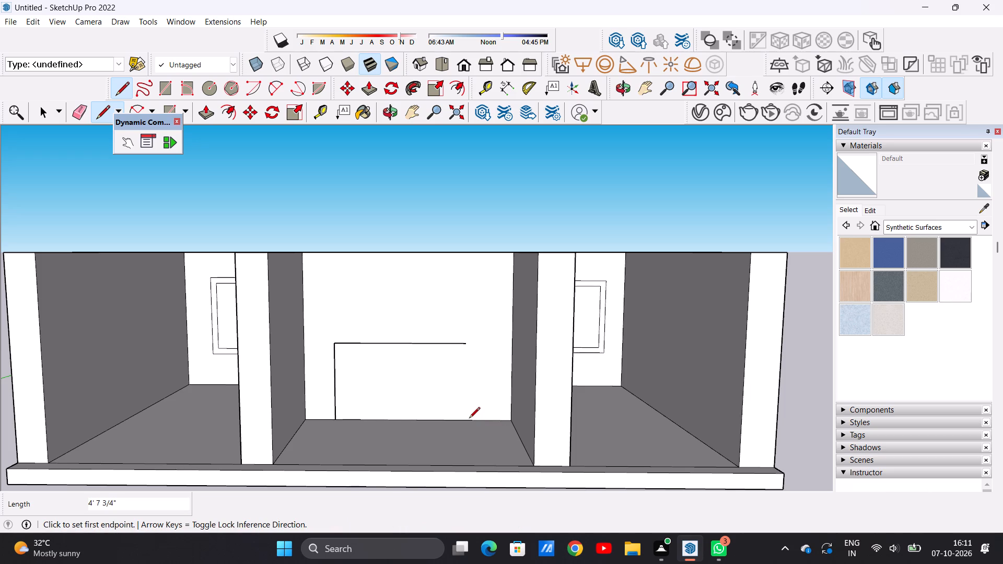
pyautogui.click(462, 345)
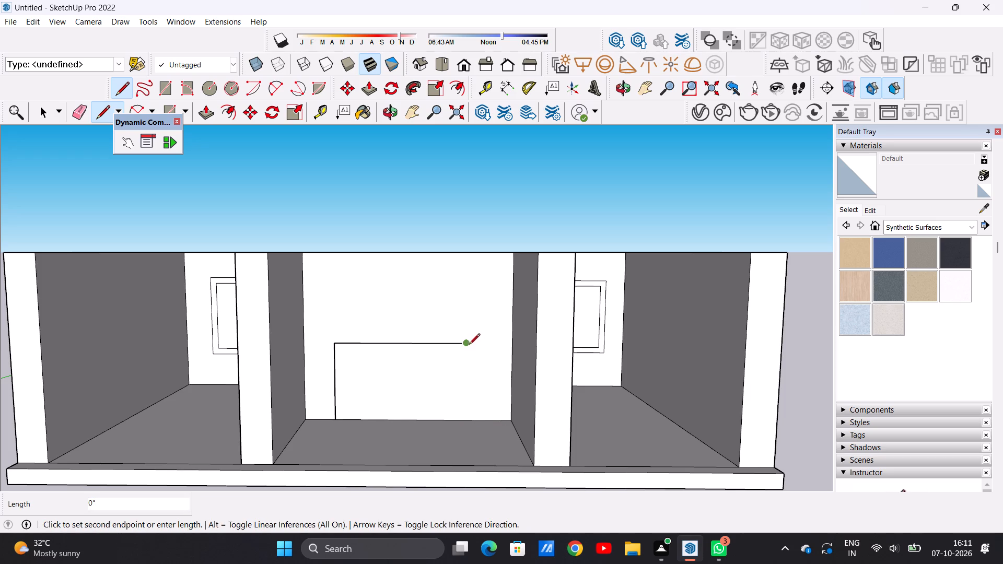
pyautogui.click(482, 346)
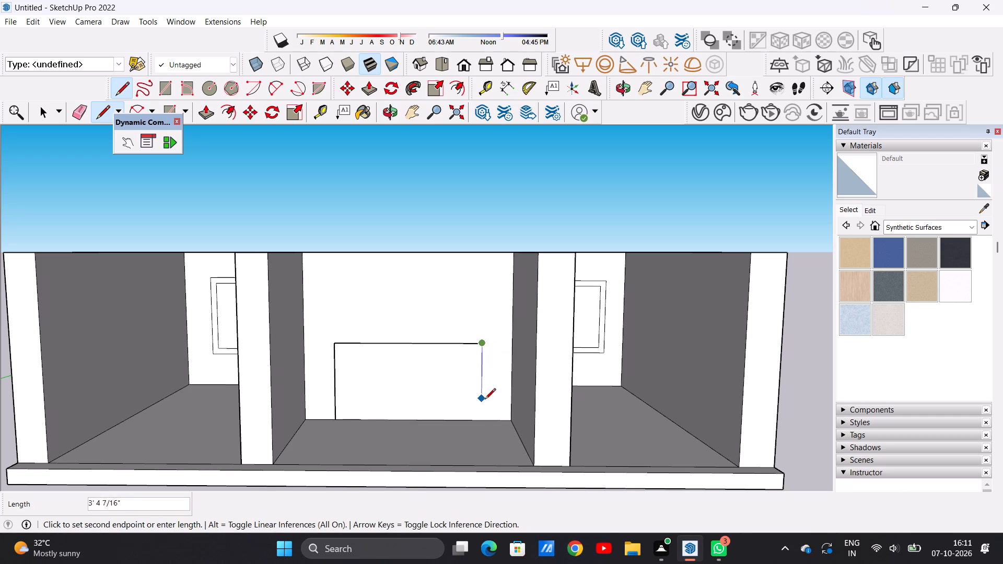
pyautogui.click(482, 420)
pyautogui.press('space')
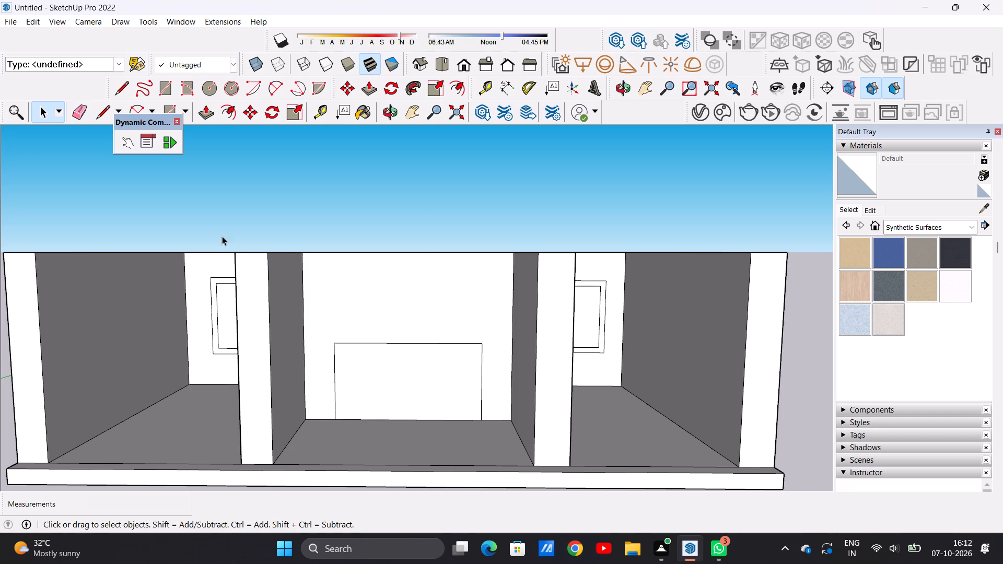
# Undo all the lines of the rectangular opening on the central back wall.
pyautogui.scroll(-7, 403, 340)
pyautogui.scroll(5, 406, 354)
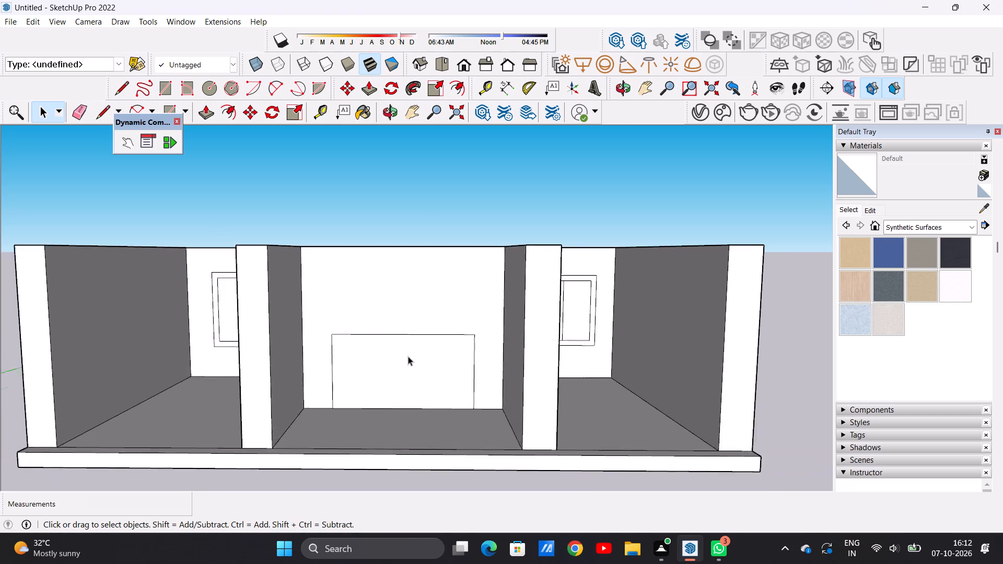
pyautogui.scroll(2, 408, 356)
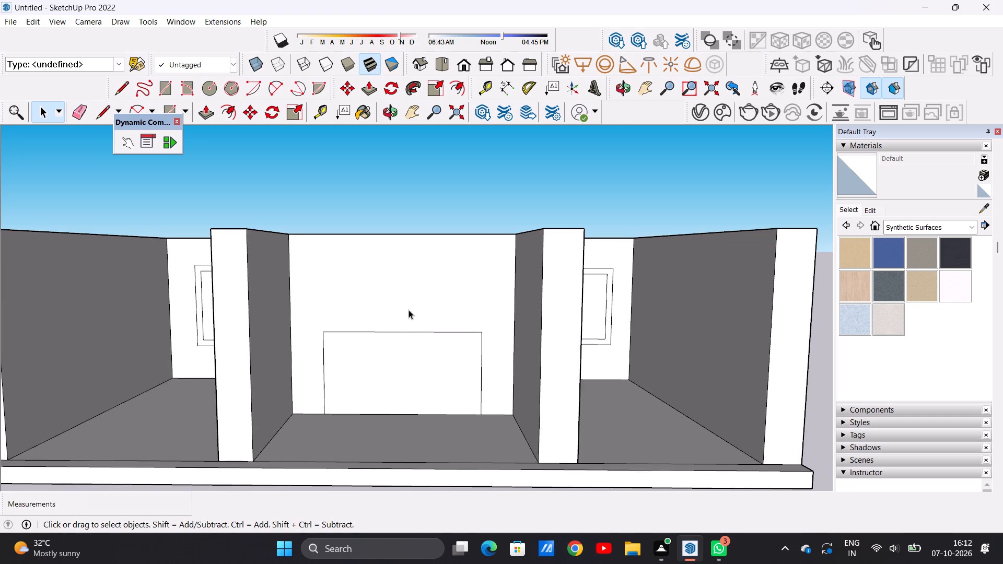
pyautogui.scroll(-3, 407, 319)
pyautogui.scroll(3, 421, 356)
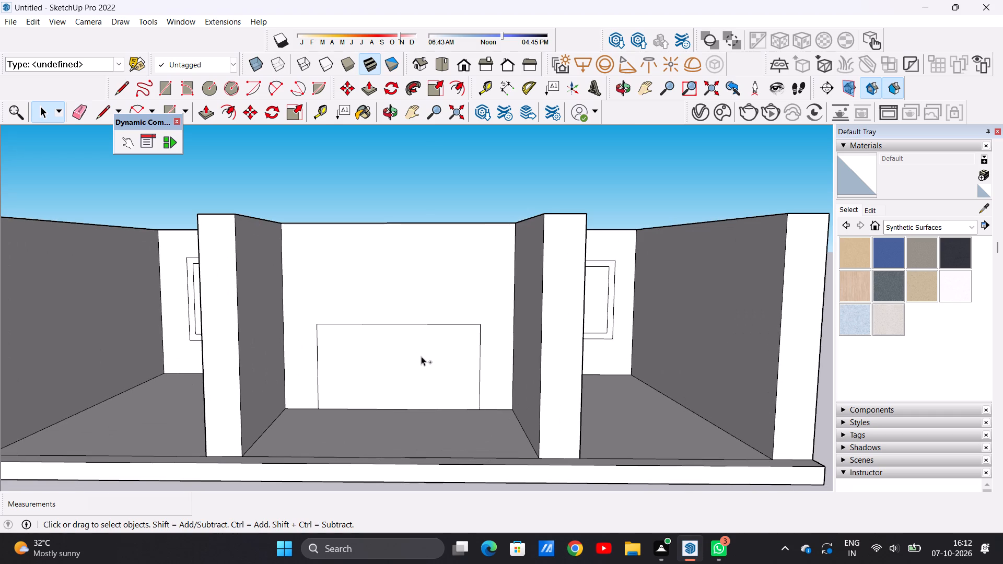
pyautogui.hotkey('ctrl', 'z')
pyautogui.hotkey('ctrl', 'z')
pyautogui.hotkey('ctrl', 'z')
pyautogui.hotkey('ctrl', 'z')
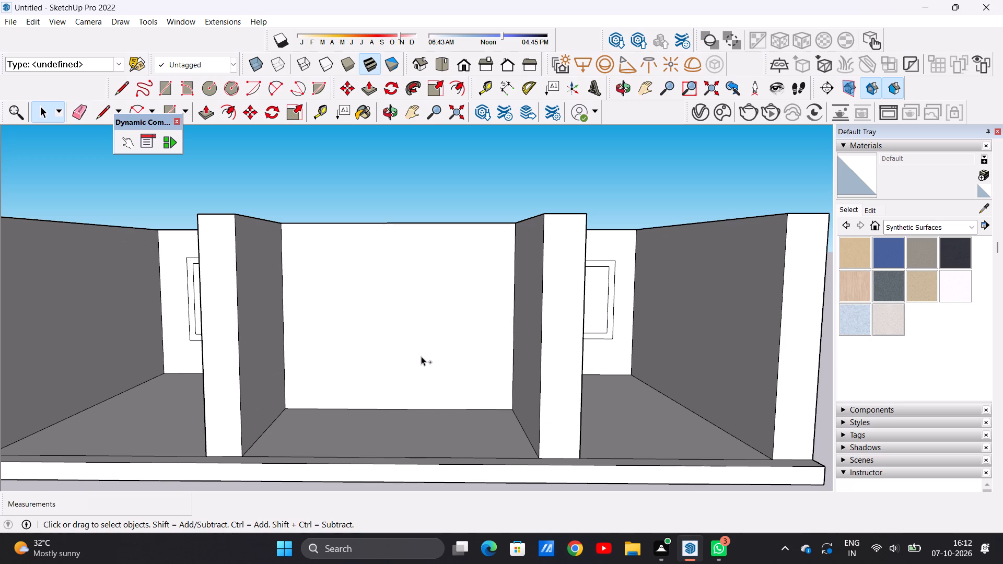
# Draw a narrower three-sided door outline about 4' 7" high on the central bay's back wall, rising from the floor edge.
pyautogui.press('l')
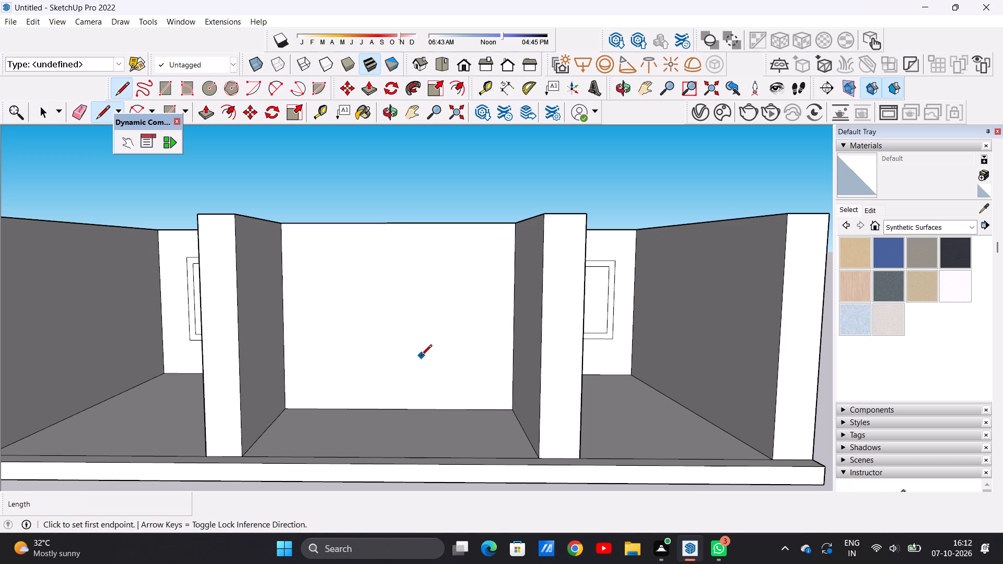
pyautogui.click(342, 407)
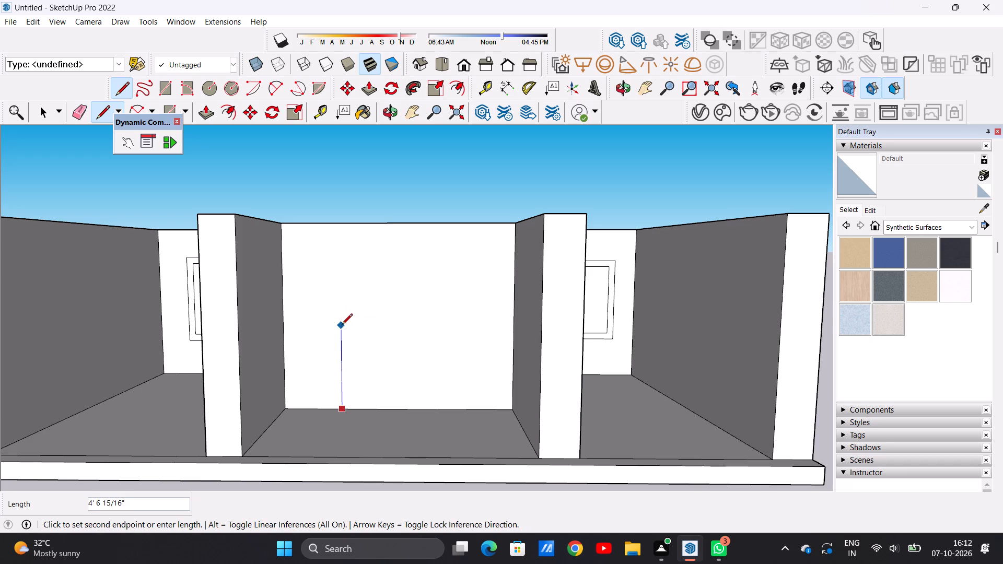
pyautogui.click(343, 321)
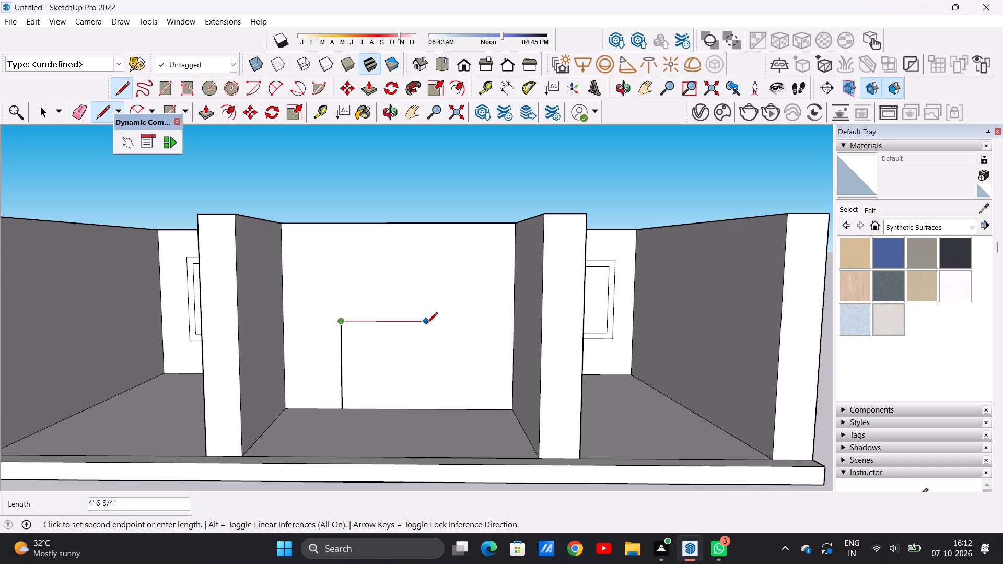
pyautogui.click(452, 320)
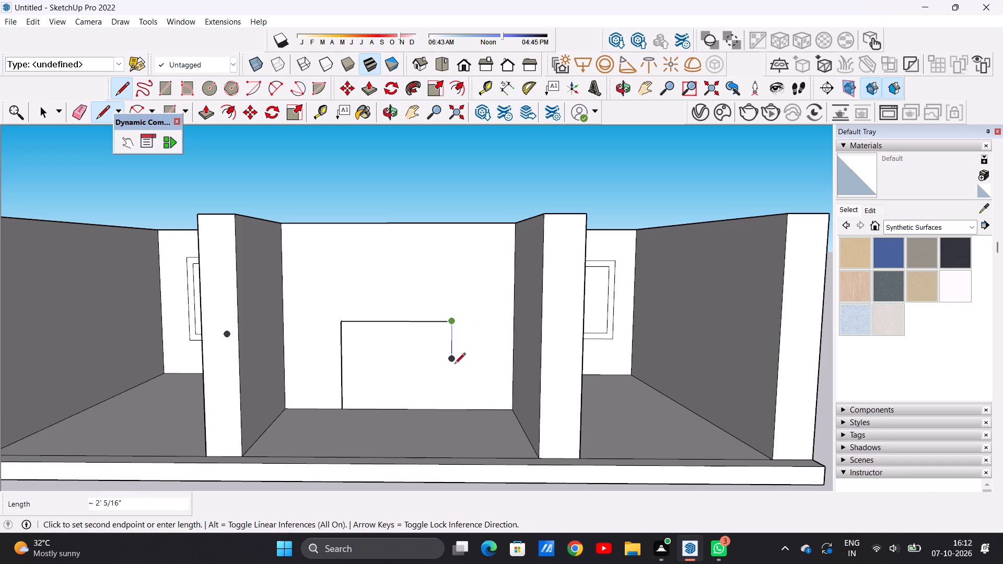
pyautogui.click(452, 407)
pyautogui.press('space')
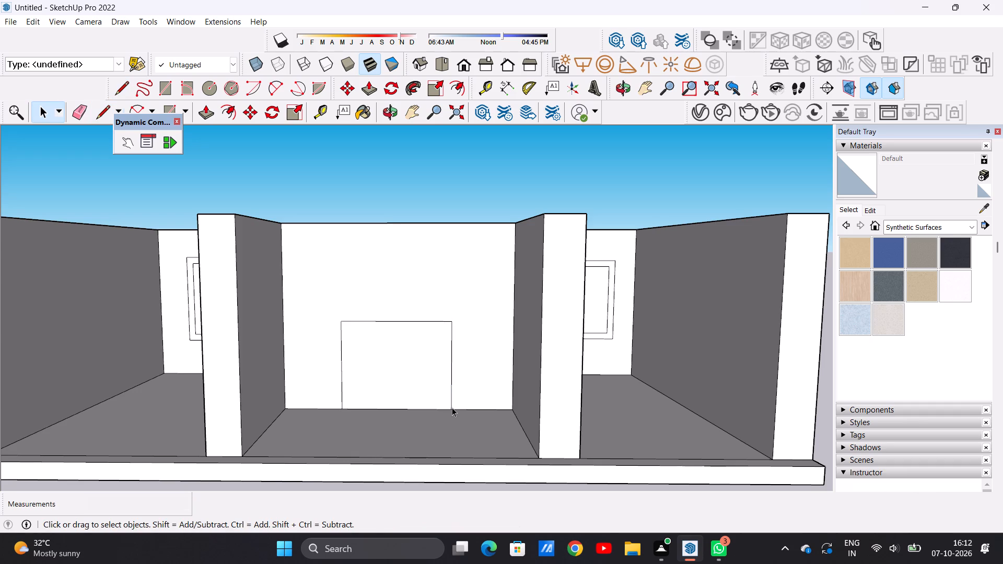
# Draw a two-point arc with a bulge of about 3' 6" across the top corners of the door outline.
pyautogui.click(272, 86)
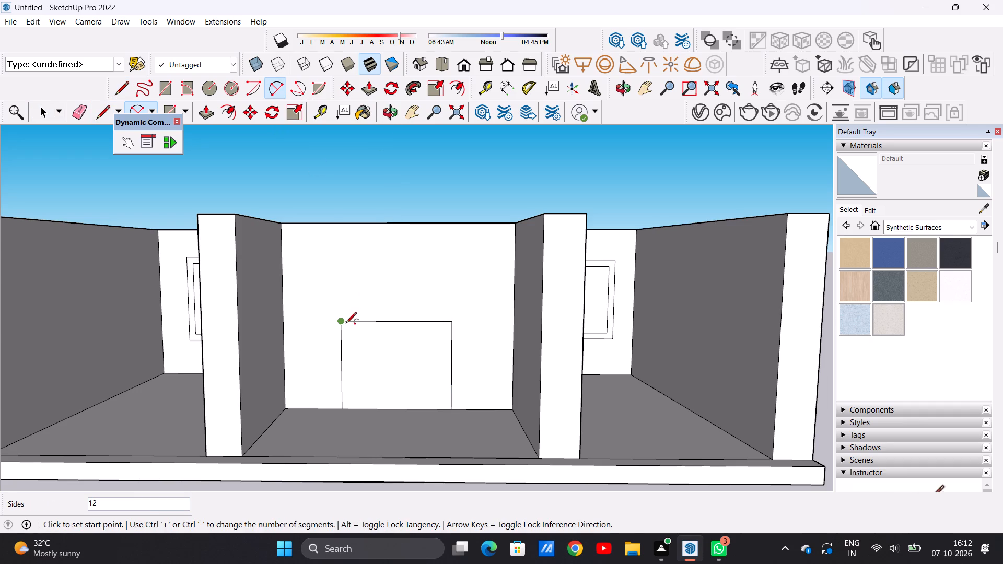
pyautogui.click(346, 324)
pyautogui.click(453, 326)
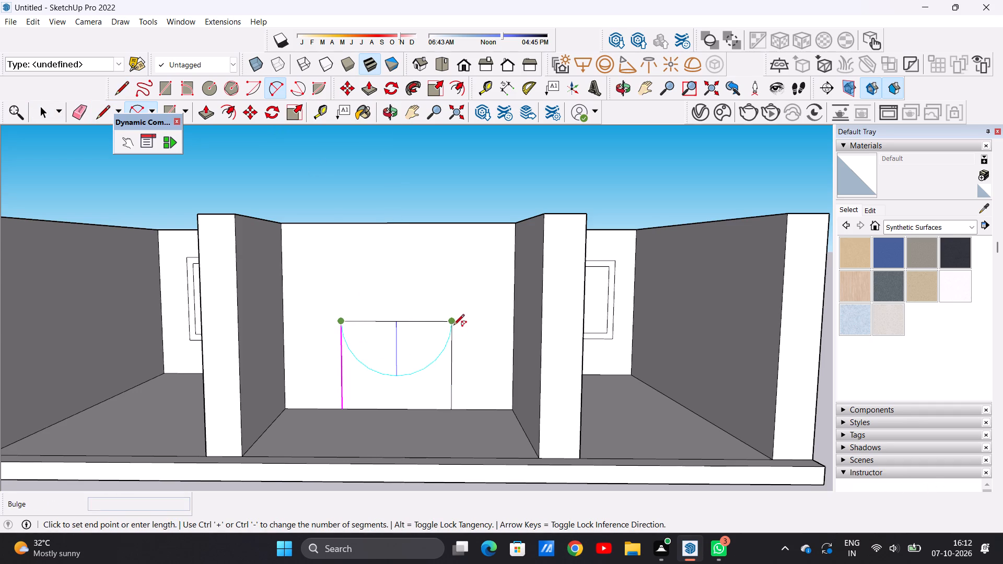
pyautogui.click(442, 256)
pyautogui.press('space')
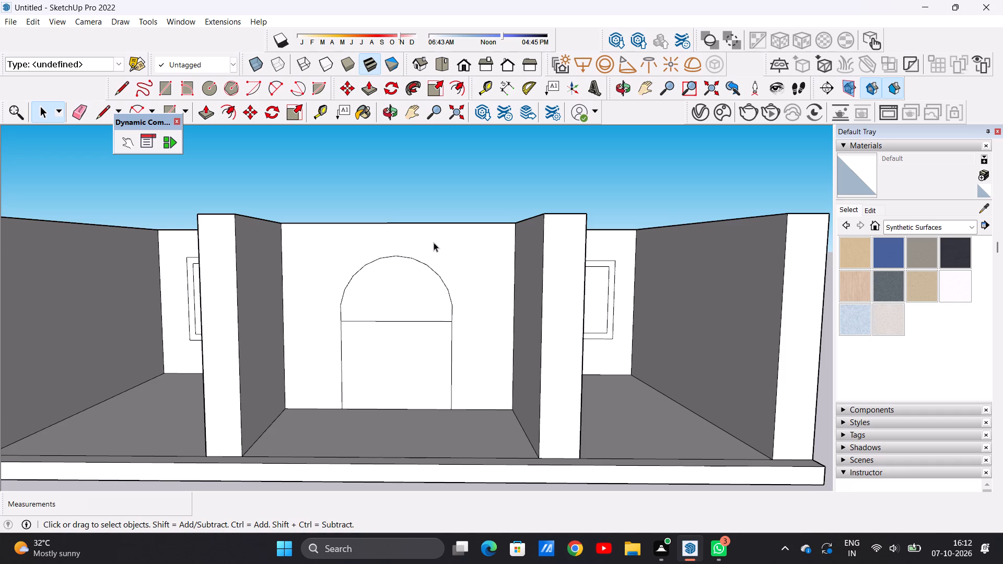
# Erase the horizontal line between the arc and the door outline to leave one continuous arched opening.
pyautogui.scroll(-1, 417, 289)
pyautogui.scroll(4, 394, 328)
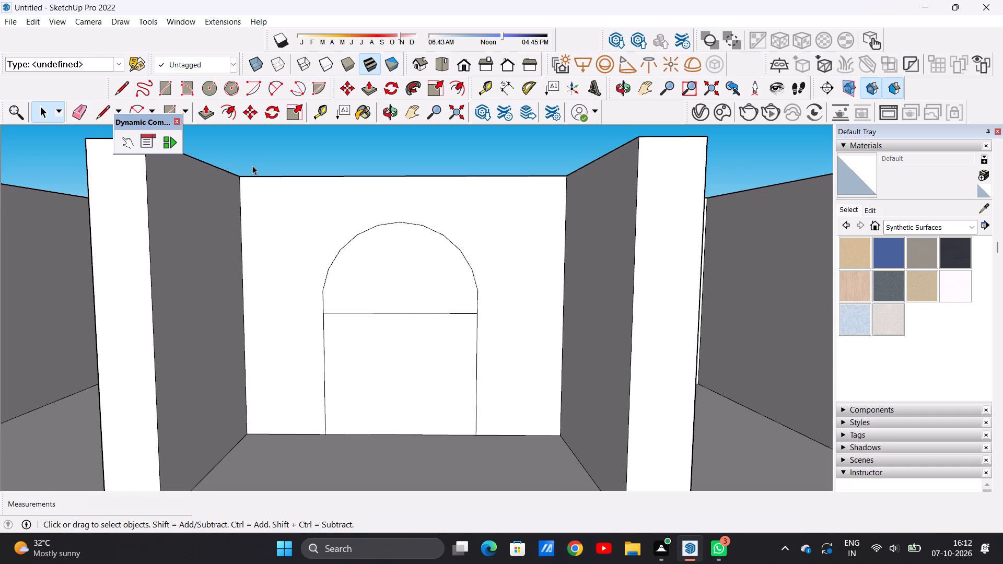
pyautogui.scroll(-2, 331, 272)
pyautogui.scroll(4, 328, 299)
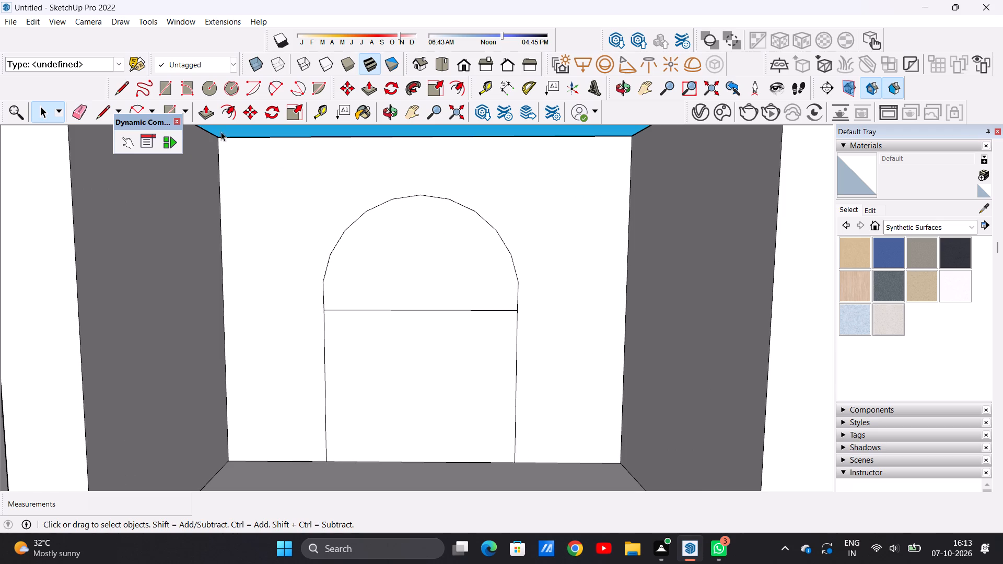
pyautogui.click(80, 114)
pyautogui.moveTo(389, 298); pyautogui.dragTo(392, 301)
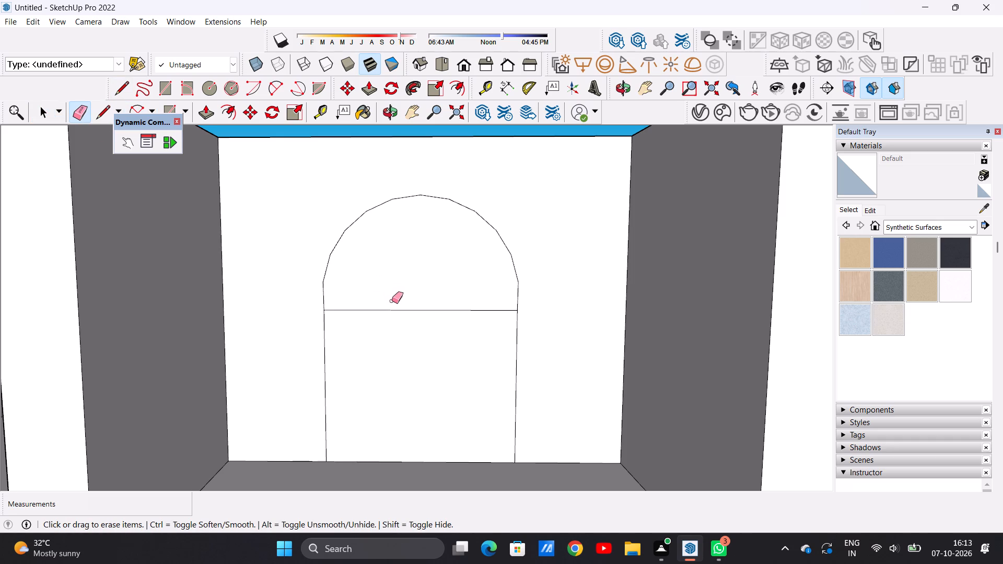
pyautogui.moveTo(392, 301); pyautogui.dragTo(398, 322)
pyautogui.press('space')
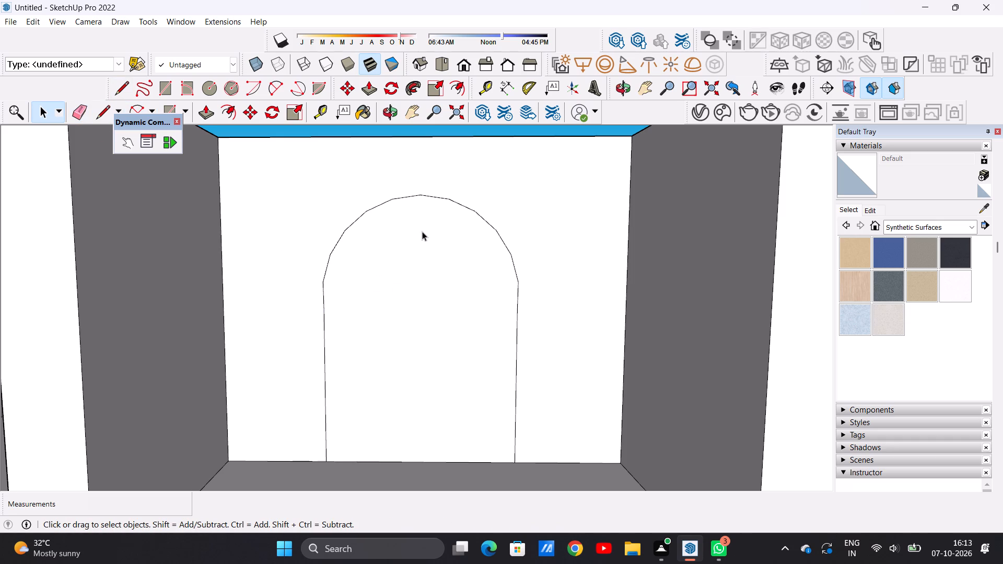
# Set the entrance arch's segment count to 60 for a smoother curve.
pyautogui.scroll(1, 430, 220)
pyautogui.scroll(-1, 431, 218)
pyautogui.scroll(4, 432, 218)
pyautogui.click(457, 187)
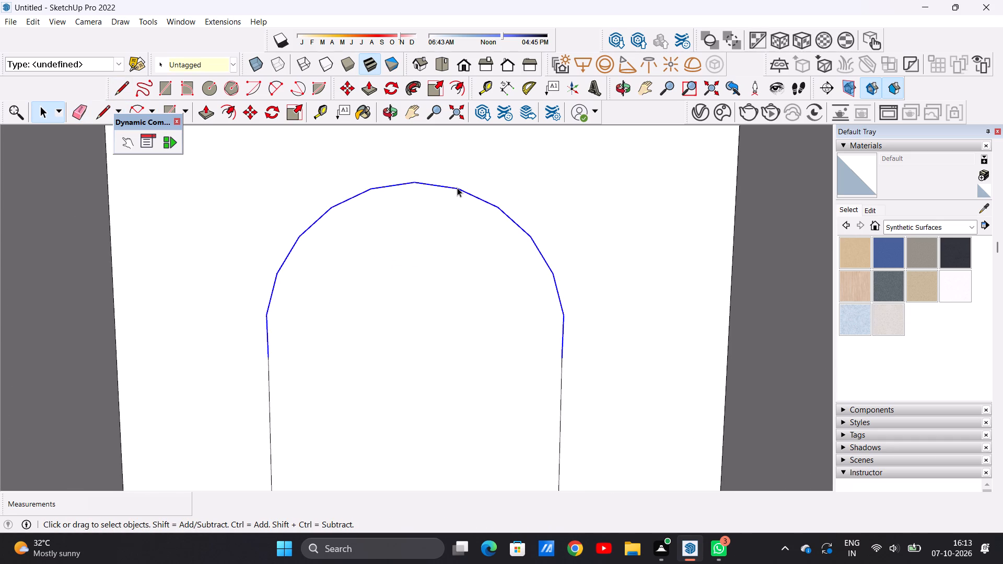
pyautogui.scroll(2, 874, 256)
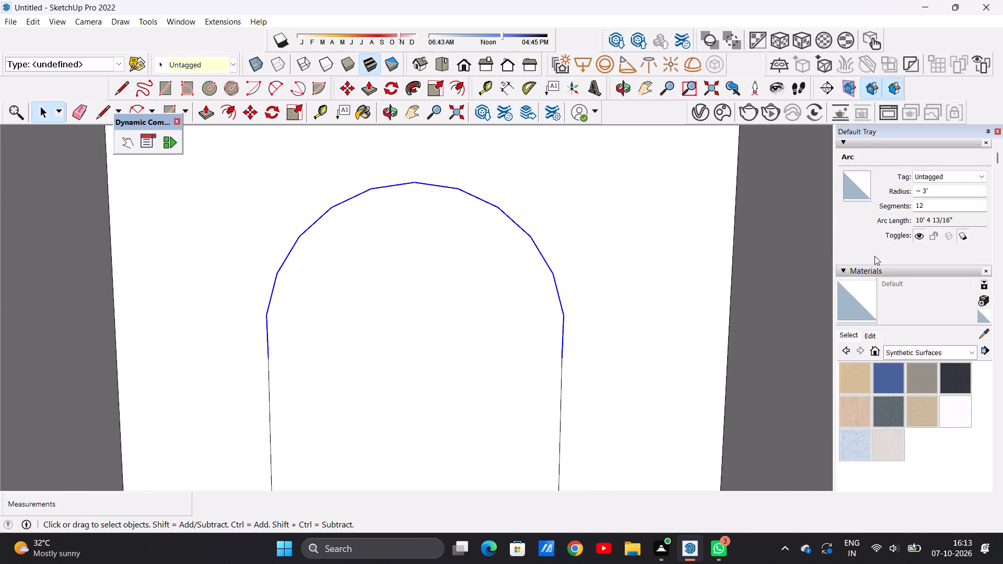
pyautogui.click(925, 204)
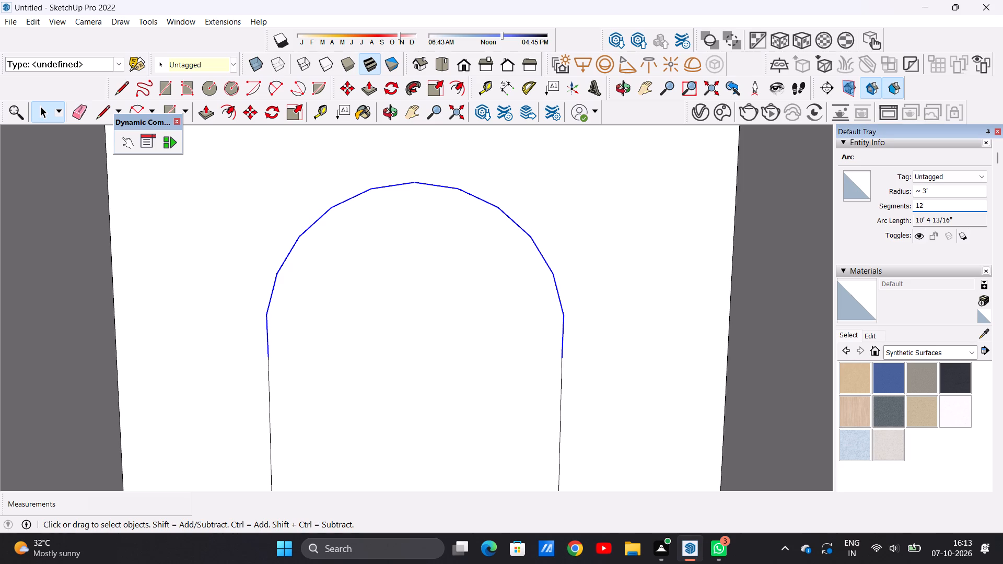
pyautogui.press('BackSpace')
pyautogui.press('BackSpace')
pyautogui.press('BackSpace')
pyautogui.write('60')
pyautogui.press('Return')
pyautogui.press('space')
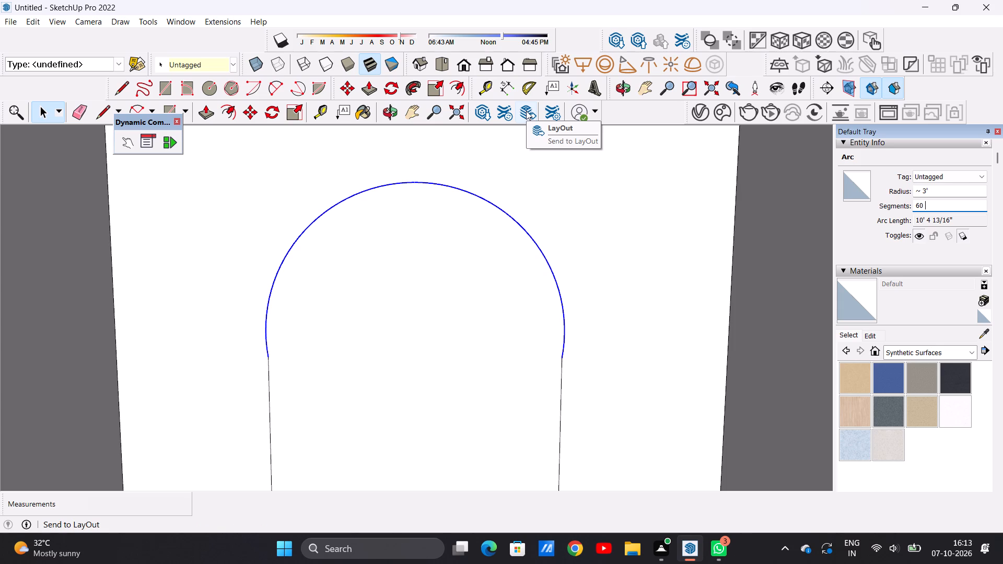
pyautogui.scroll(-10, 492, 102)
pyautogui.scroll(1, 512, 107)
pyautogui.scroll(-15, 512, 107)
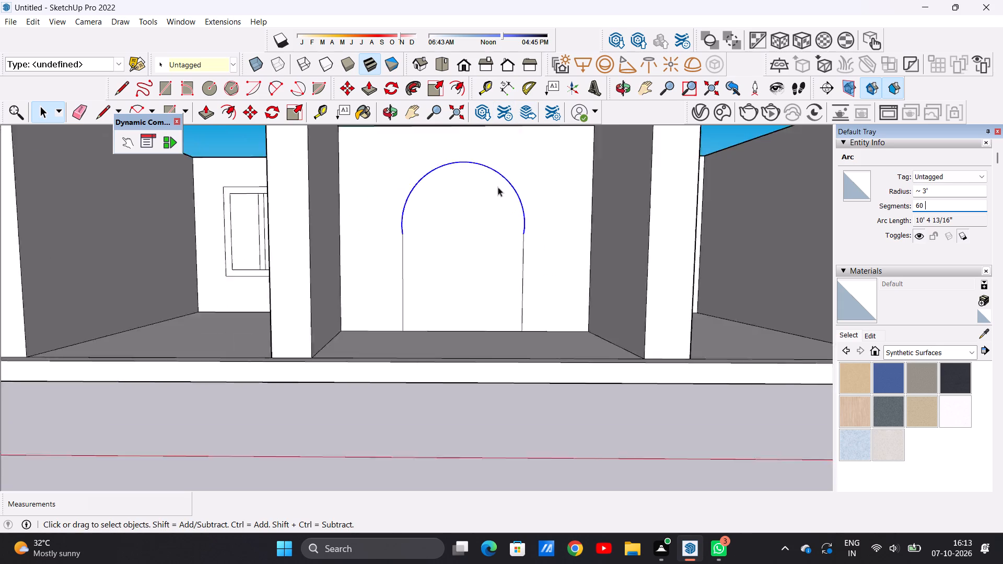
pyautogui.scroll(-5, 498, 187)
pyautogui.moveTo(423, 287); pyautogui.dragTo(423, 292)
# Offset the arched opening's outline inward by about 5 7/8" to form a frame on the central back wall.
pyautogui.scroll(14, 495, 181)
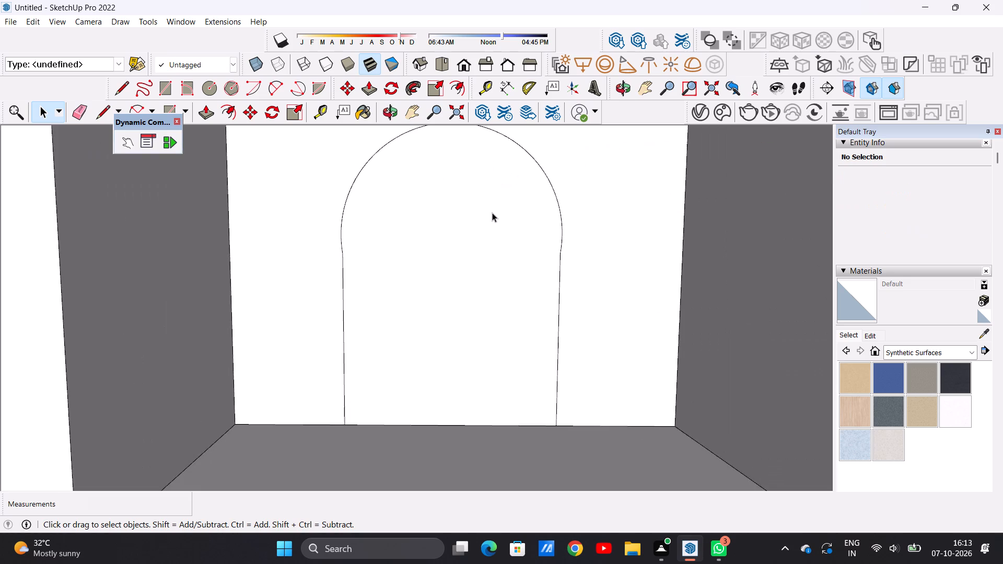
pyautogui.scroll(-6, 492, 214)
pyautogui.moveTo(495, 222); pyautogui.dragTo(489, 267, button='middle')
pyautogui.scroll(-5, 482, 252)
pyautogui.scroll(4, 494, 247)
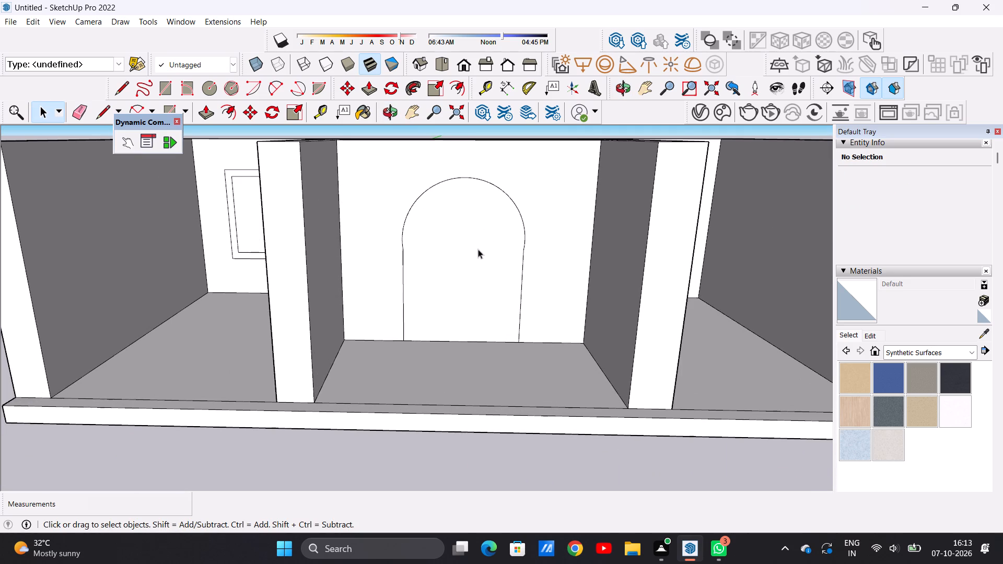
pyautogui.scroll(4, 478, 249)
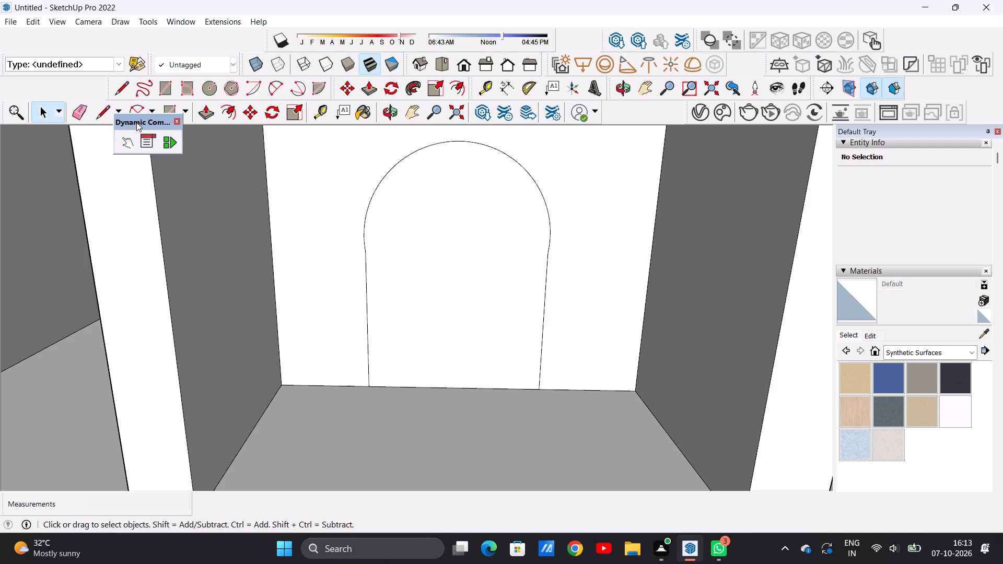
pyautogui.scroll(-17, 150, 162)
pyautogui.moveTo(251, 241); pyautogui.dragTo(285, 217, button='middle')
pyautogui.scroll(10, 290, 206)
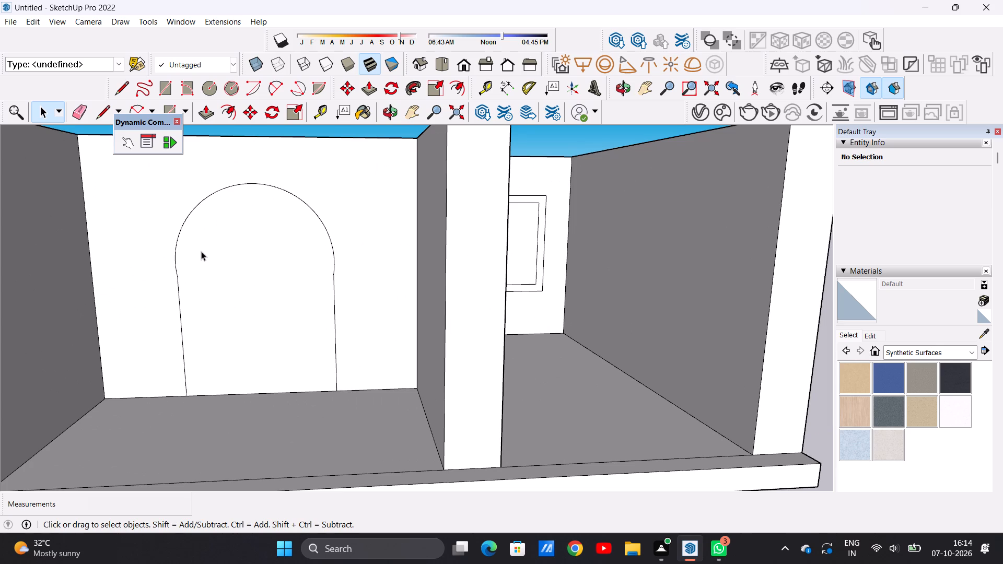
pyautogui.write('OF')
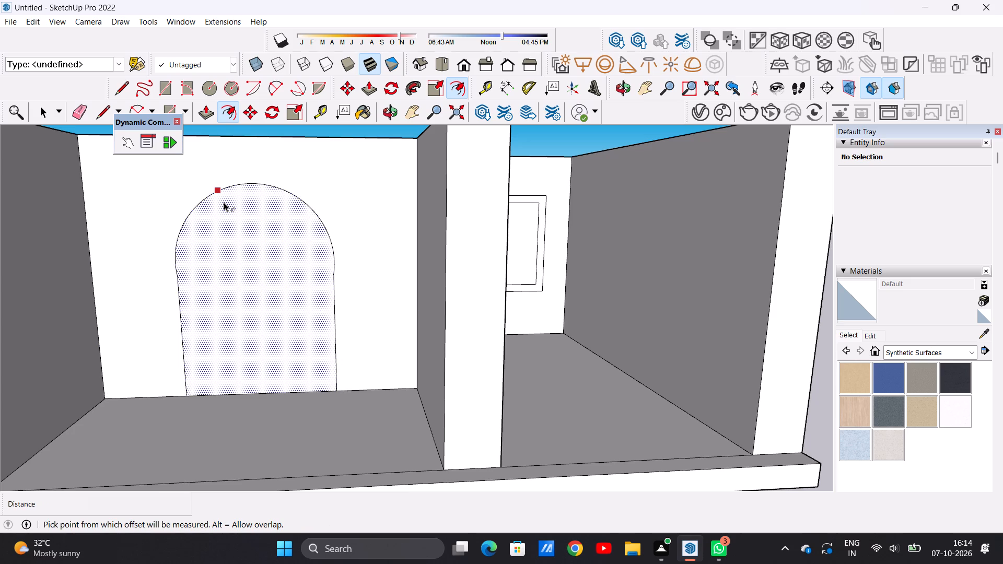
pyautogui.click(224, 202)
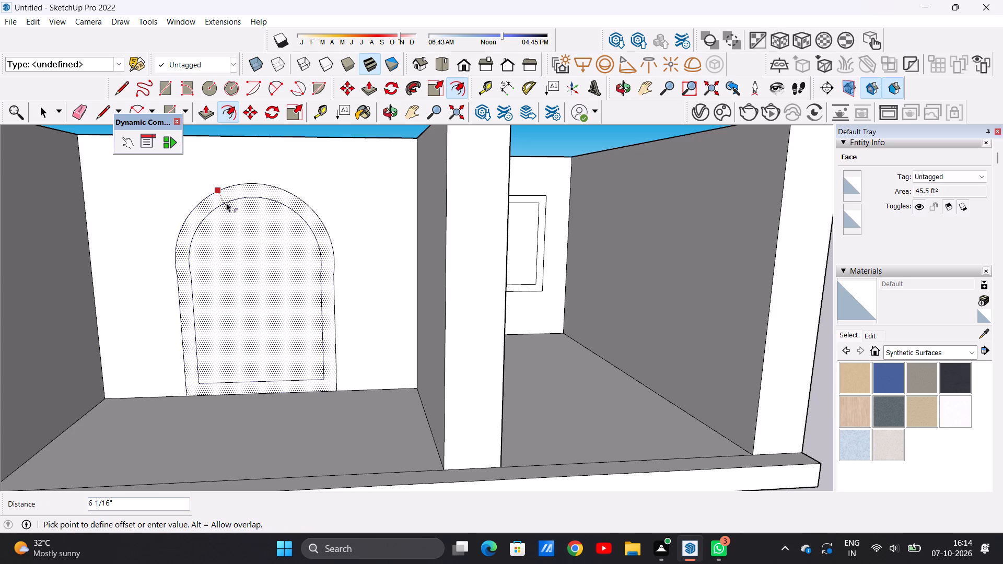
pyautogui.click(226, 202)
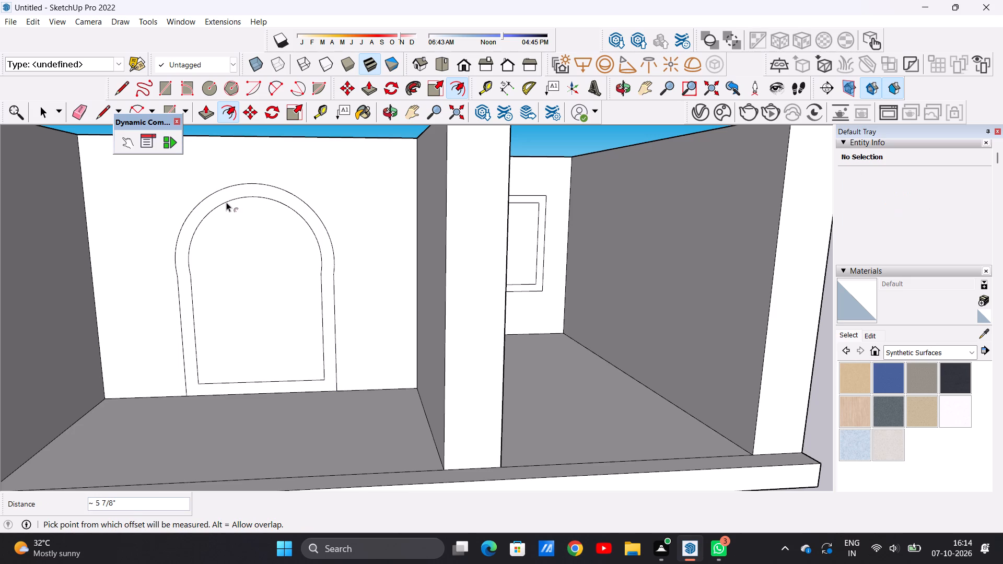
pyautogui.press('space')
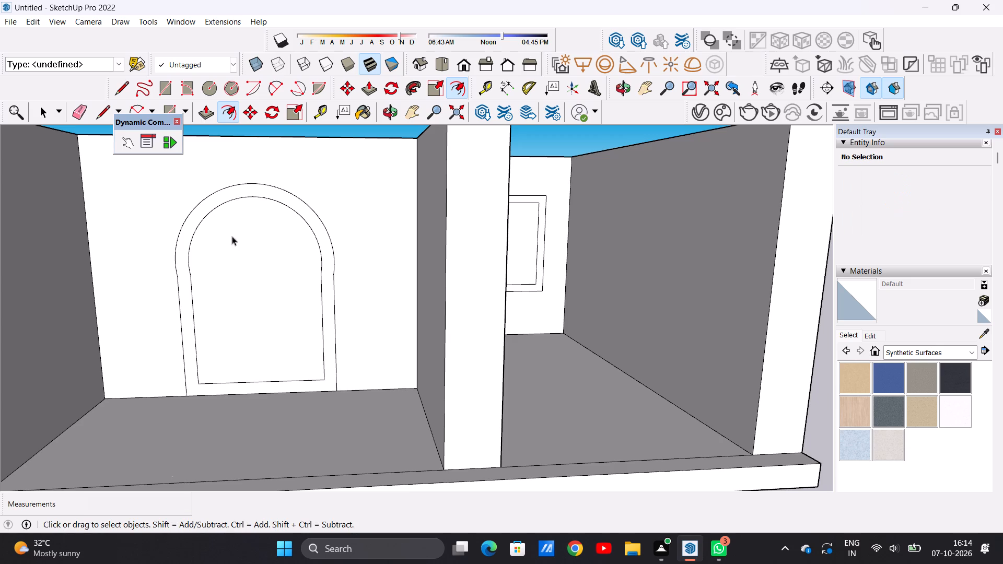
# Push the inner arched face back about 10" through the wall to cut the entrance opening.
pyautogui.scroll(5, 238, 346)
pyautogui.scroll(-10, 209, 349)
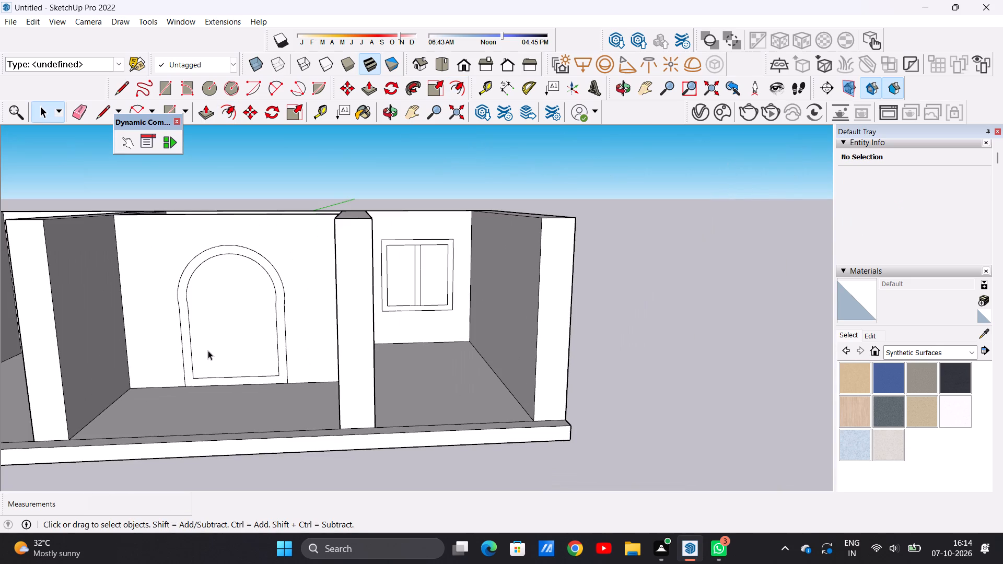
pyautogui.scroll(6, 230, 329)
pyautogui.moveTo(242, 319); pyautogui.dragTo(206, 380, button='middle')
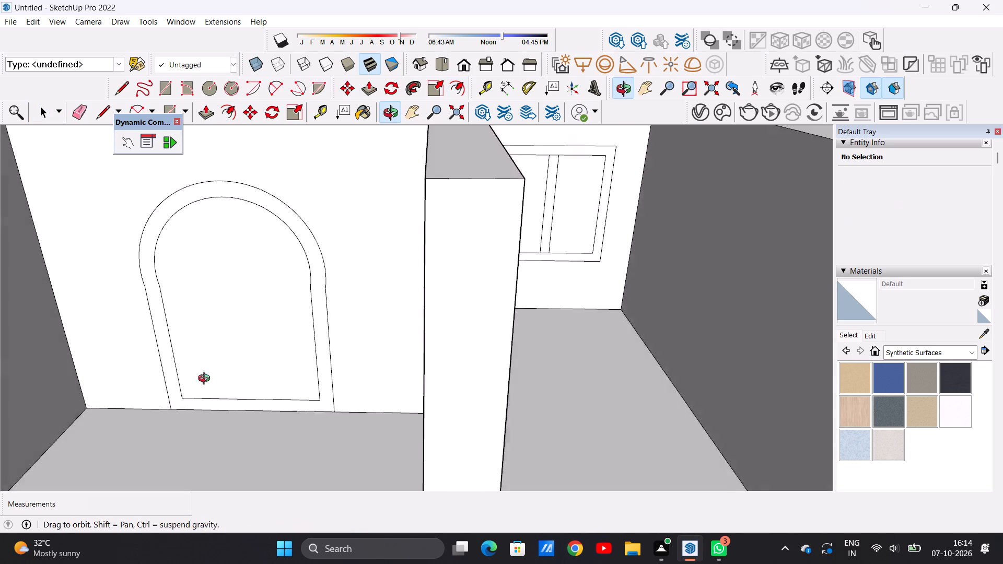
pyautogui.moveTo(206, 380); pyautogui.dragTo(193, 389, button='middle')
pyautogui.scroll(-7, 220, 355)
pyautogui.moveTo(249, 304); pyautogui.dragTo(232, 371, button='middle')
pyautogui.scroll(4, 251, 313)
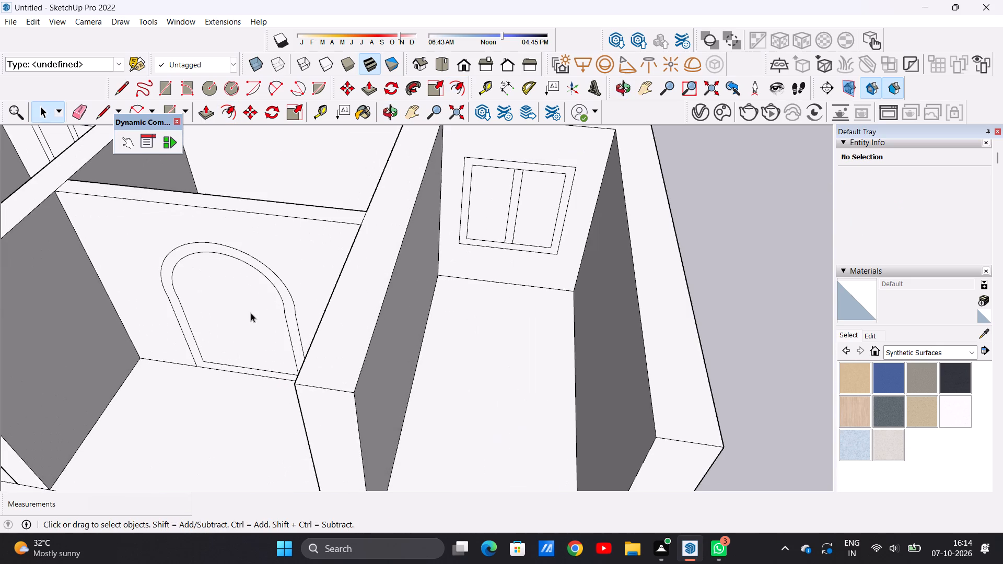
pyautogui.press('p')
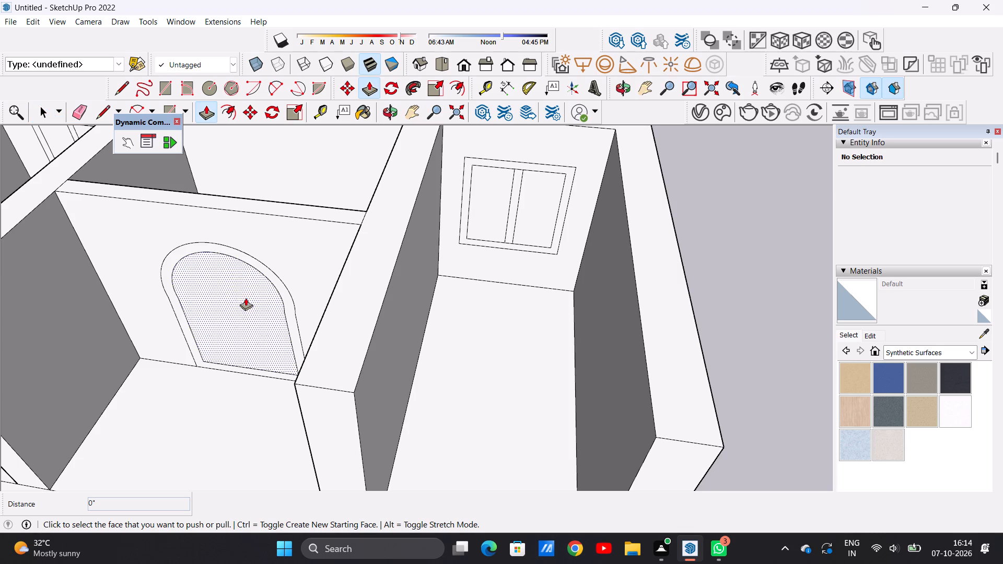
pyautogui.click(219, 271)
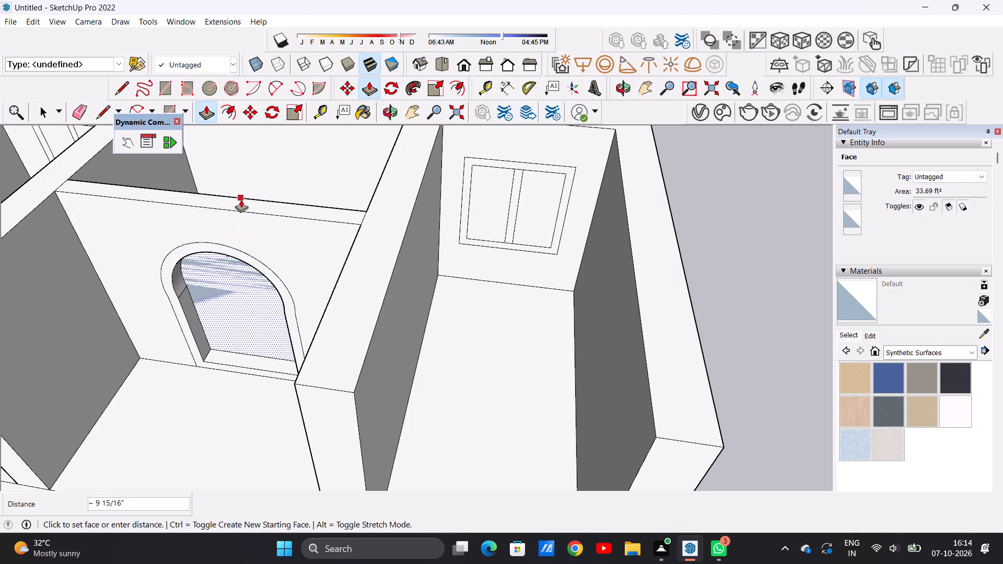
pyautogui.click(241, 198)
pyautogui.press('space')
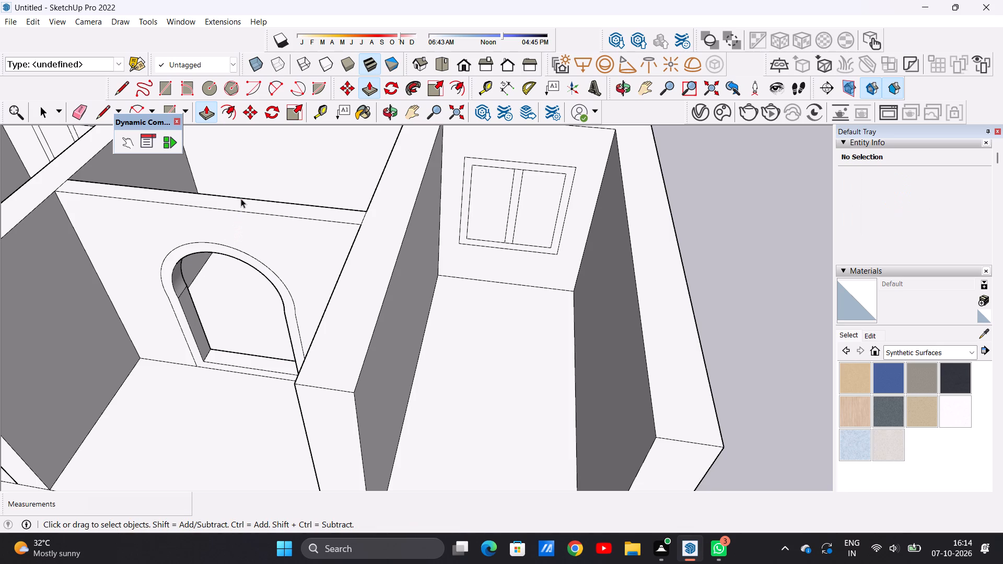
# Examine the cut arched entrance and the framed windows in the end bays from several angles and distances.
pyautogui.scroll(-5, 151, 284)
pyautogui.scroll(1, 183, 272)
pyautogui.scroll(-3, 183, 273)
pyautogui.moveTo(140, 302); pyautogui.dragTo(243, 245, button='middle')
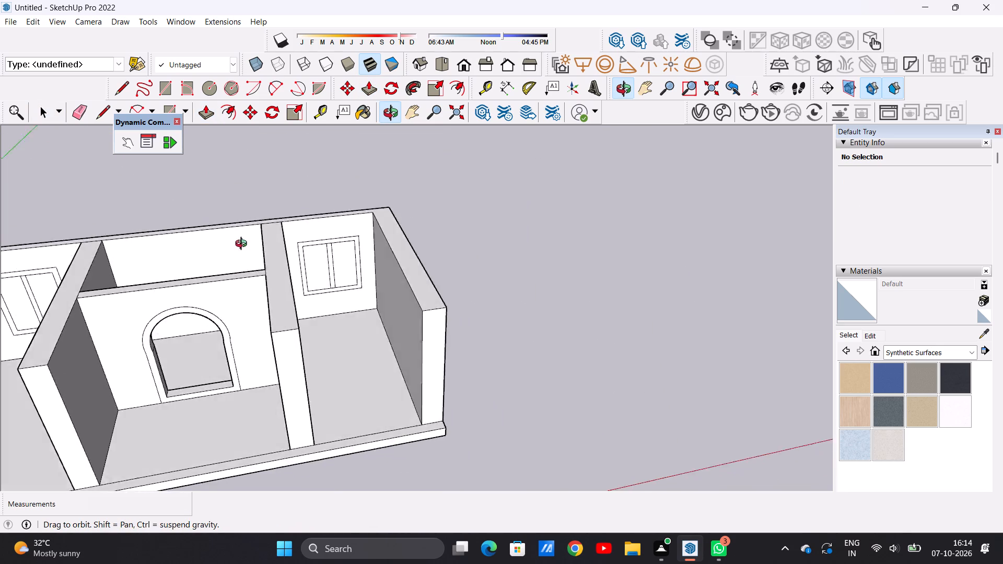
pyautogui.moveTo(243, 245); pyautogui.dragTo(246, 159, button='middle')
pyautogui.scroll(-4, 182, 284)
pyautogui.scroll(6, 192, 349)
pyautogui.scroll(-2, 192, 350)
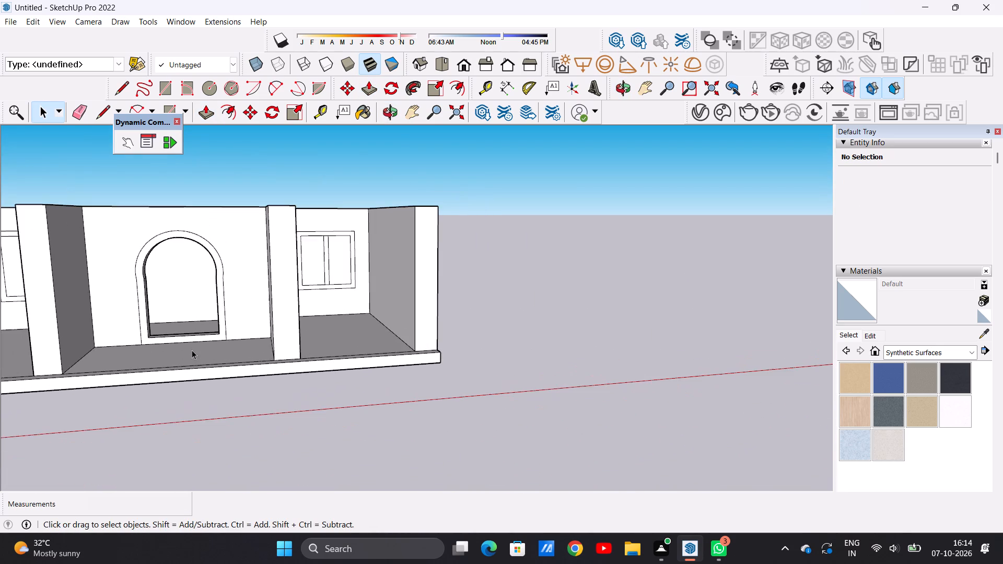
pyautogui.scroll(-6, 192, 350)
pyautogui.scroll(-6, 193, 284)
pyautogui.scroll(10, 192, 292)
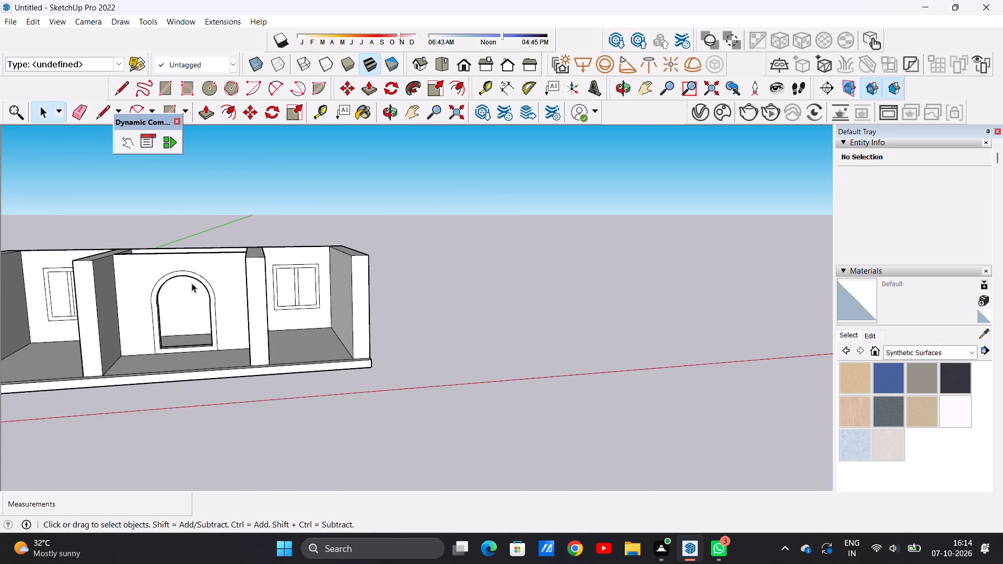
pyautogui.scroll(9, 192, 283)
pyautogui.moveTo(262, 308); pyautogui.dragTo(215, 309, button='middle')
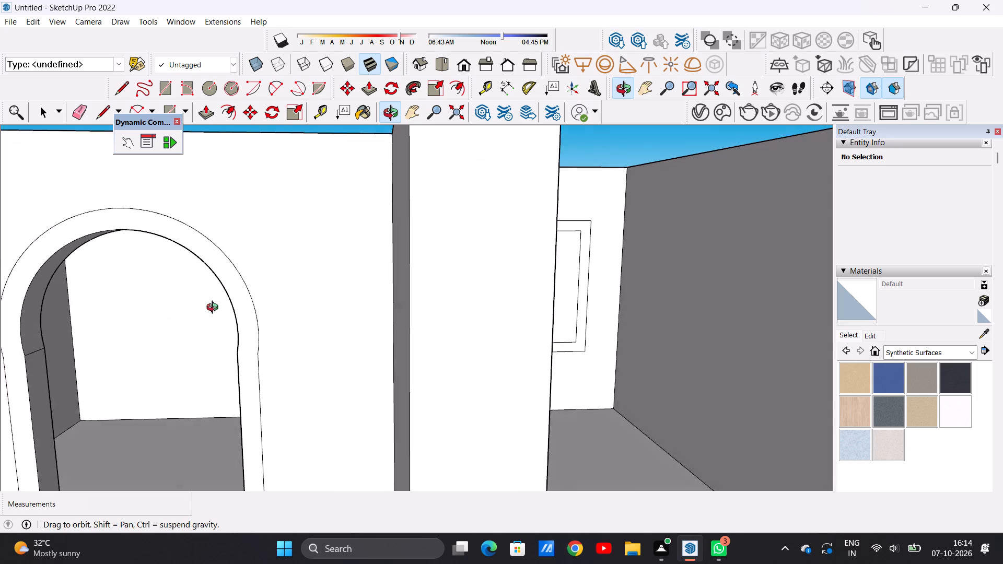
pyautogui.moveTo(215, 309); pyautogui.dragTo(251, 285, button='middle')
pyautogui.scroll(-14, 254, 293)
pyautogui.moveTo(266, 315); pyautogui.dragTo(218, 332, button='middle')
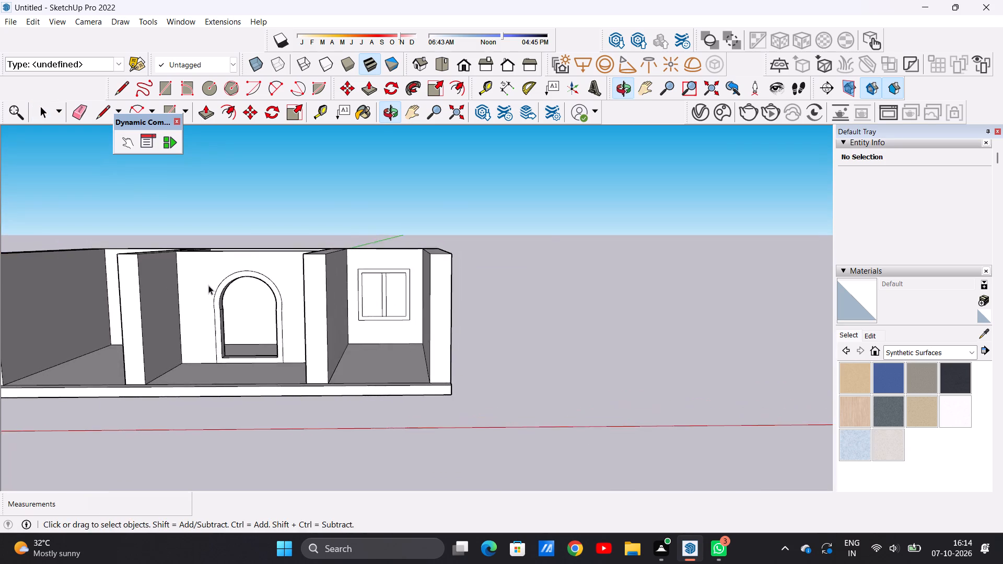
pyautogui.scroll(6, 208, 285)
pyautogui.moveTo(208, 285); pyautogui.dragTo(229, 279, button='middle')
pyautogui.scroll(6, 229, 279)
pyautogui.scroll(-9, 240, 275)
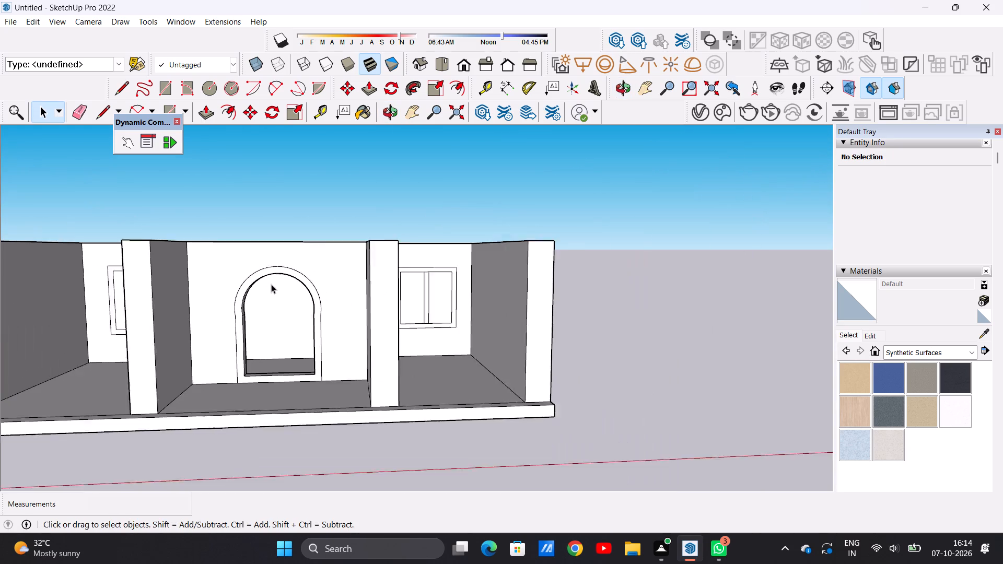
pyautogui.scroll(-1, 271, 284)
pyautogui.scroll(1, 271, 284)
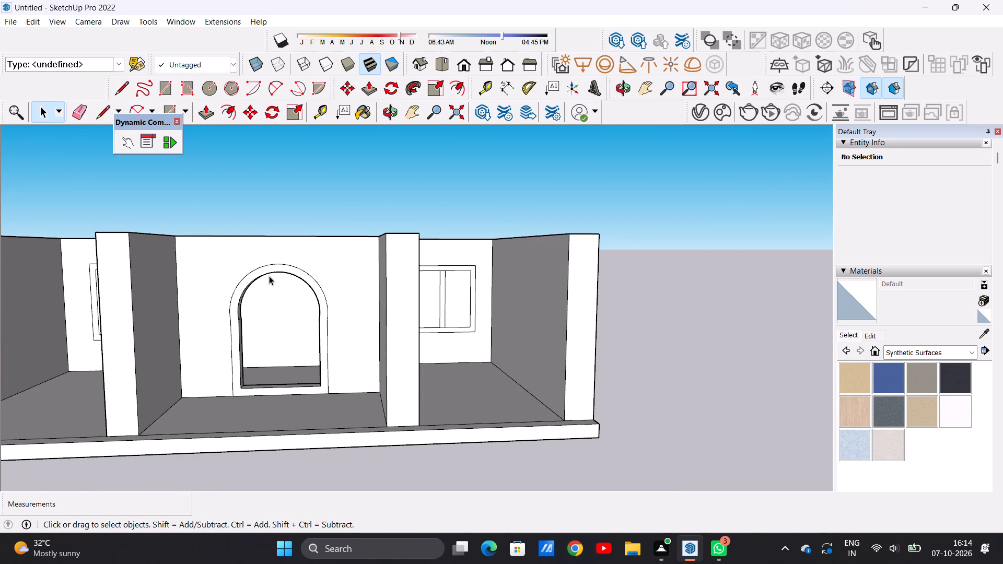
pyautogui.scroll(-3, 271, 283)
pyautogui.scroll(2, 278, 296)
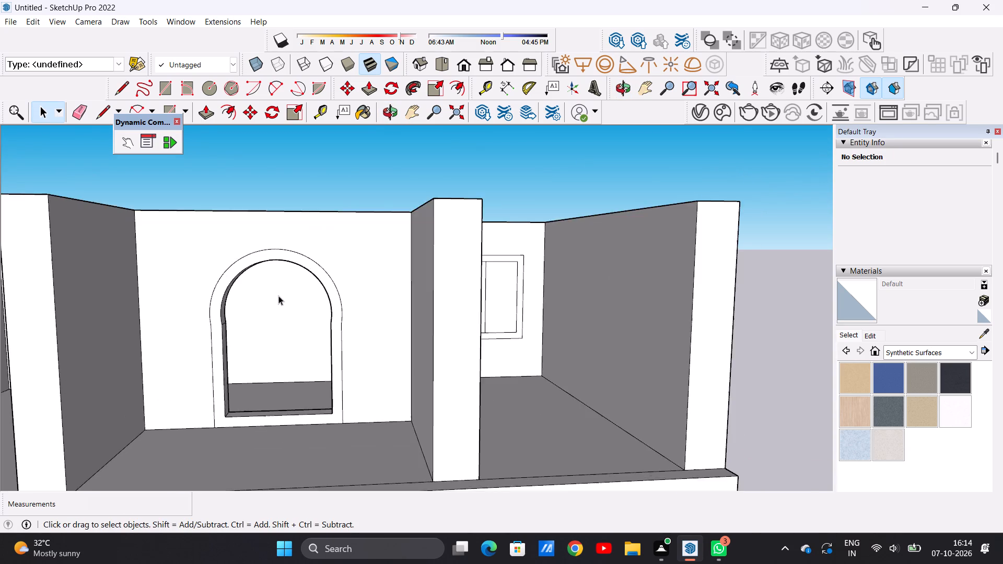
pyautogui.scroll(4, 278, 296)
pyautogui.moveTo(278, 271); pyautogui.dragTo(271, 404, button='middle')
pyautogui.scroll(-7, 310, 292)
pyautogui.moveTo(294, 384); pyautogui.dragTo(297, 280, button='middle')
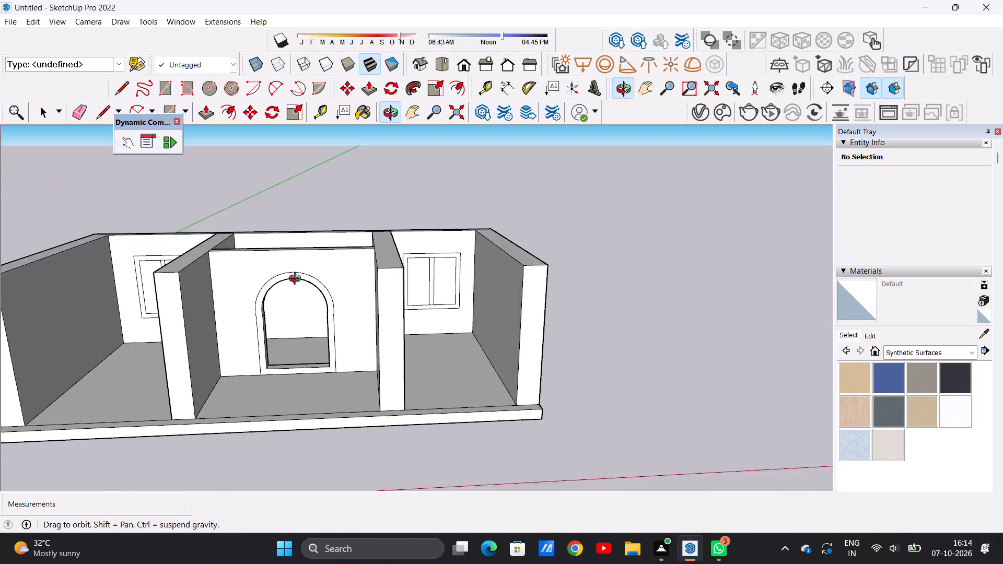
pyautogui.moveTo(297, 280); pyautogui.dragTo(293, 250, button='middle')
pyautogui.scroll(3, 293, 264)
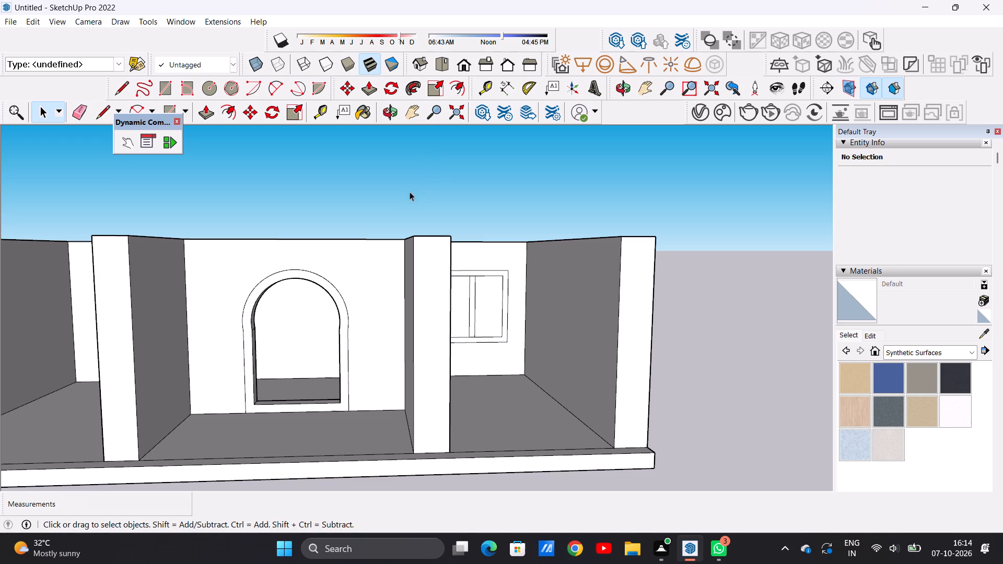
pyautogui.scroll(-8, 225, 316)
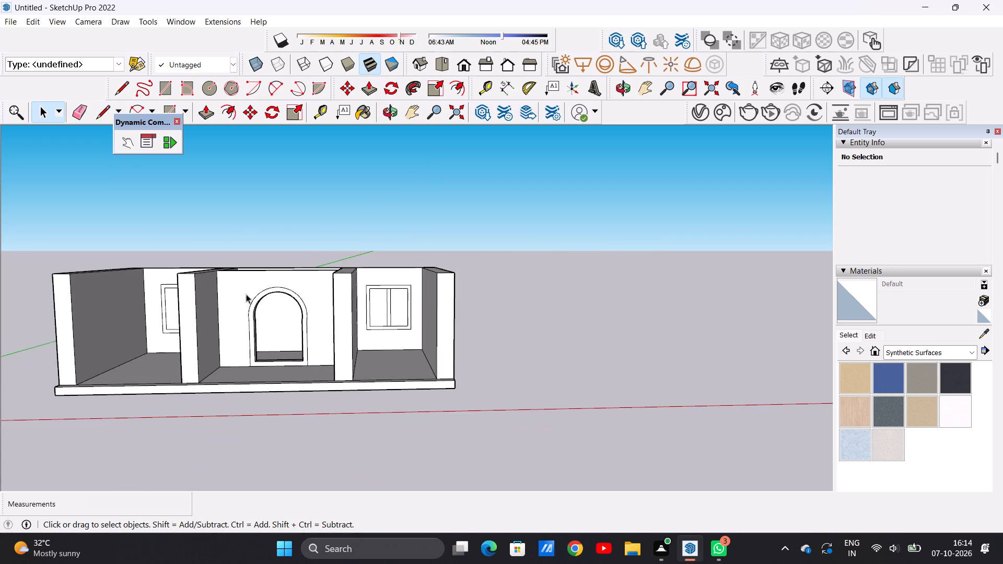
pyautogui.scroll(5, 225, 295)
pyautogui.moveTo(83, 397); pyautogui.dragTo(124, 372, button='middle')
pyautogui.scroll(14, 125, 363)
pyautogui.moveTo(151, 321); pyautogui.dragTo(151, 334, button='middle')
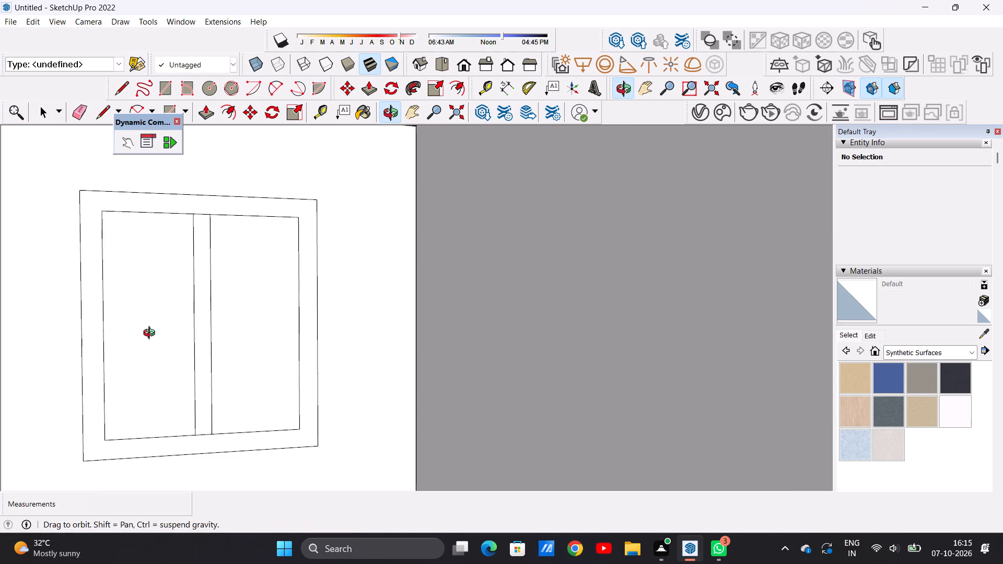
pyautogui.moveTo(151, 334); pyautogui.dragTo(147, 355, button='middle')
pyautogui.scroll(-20, 150, 342)
pyautogui.scroll(-4, 150, 342)
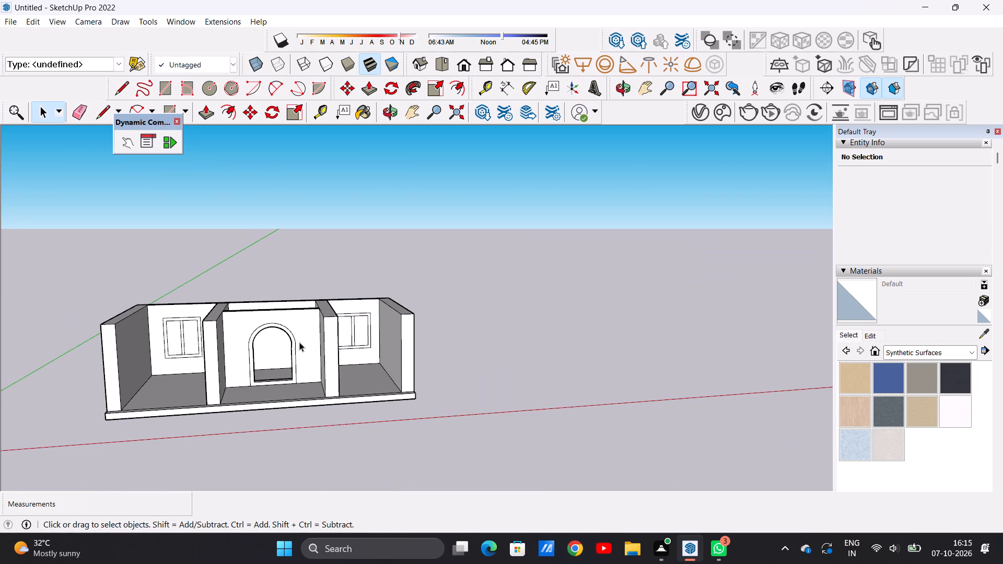
pyautogui.scroll(3, 293, 340)
pyautogui.scroll(-2, 275, 339)
pyautogui.scroll(12, 264, 339)
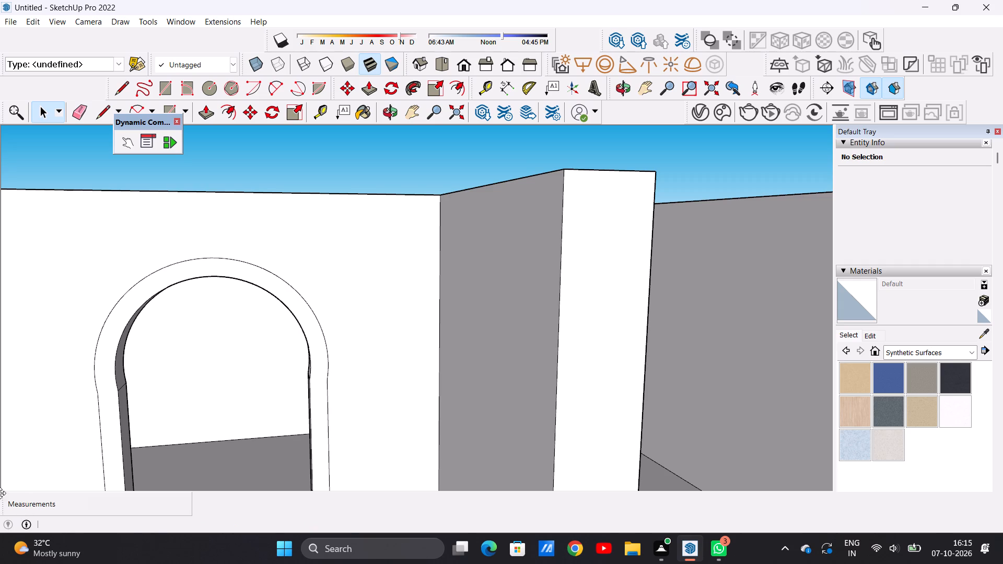
pyautogui.scroll(-12, 11, 439)
pyautogui.scroll(5, 183, 430)
pyautogui.scroll(-13, 228, 430)
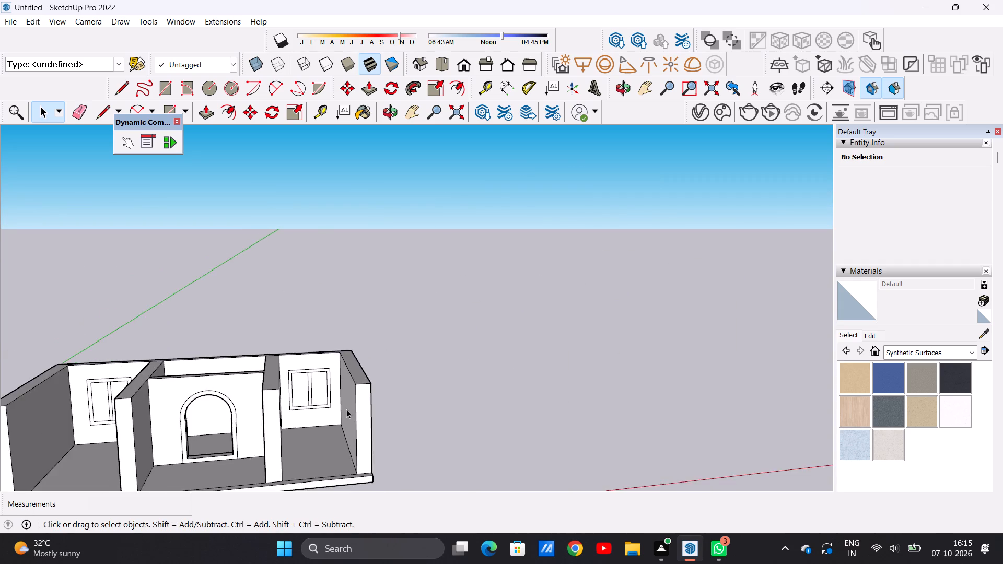
# Examine the three bays, the framed windows and the arched entrance from the front and from above.
pyautogui.scroll(-6, 346, 409)
pyautogui.scroll(13, 276, 414)
pyautogui.scroll(-1, 276, 414)
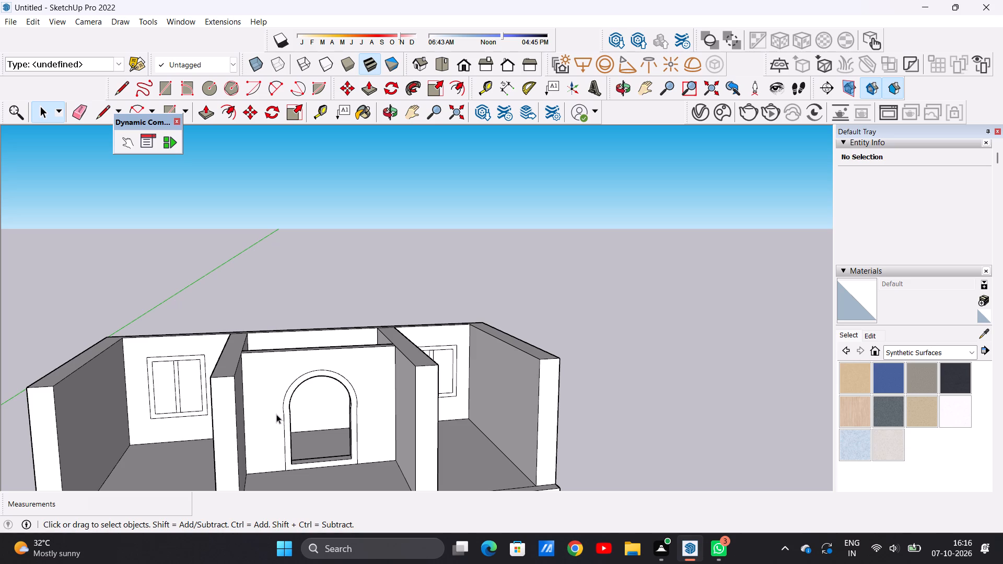
pyautogui.scroll(-11, 362, 384)
pyautogui.moveTo(364, 390); pyautogui.dragTo(333, 362, button='middle')
pyautogui.scroll(8, 346, 373)
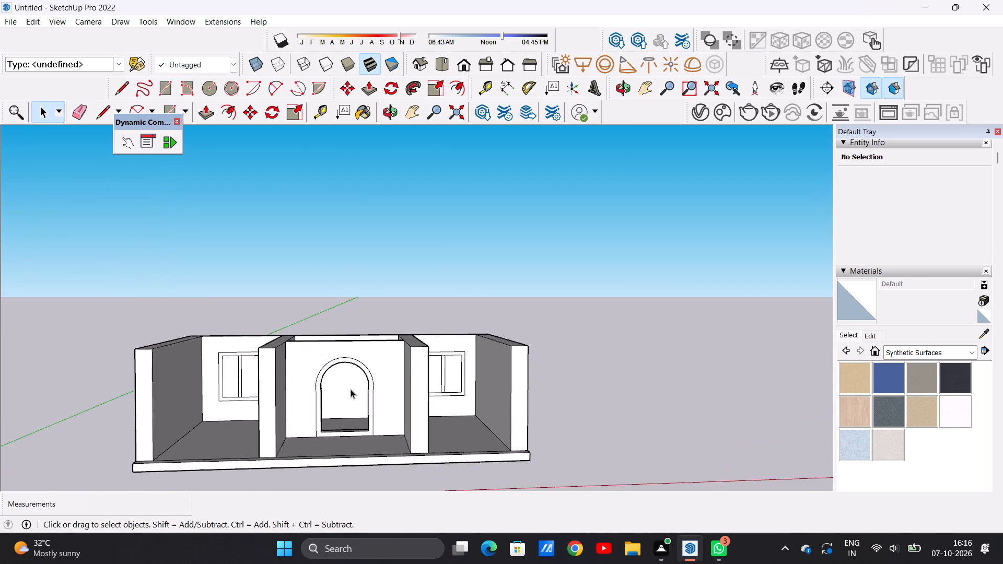
pyautogui.scroll(1, 351, 389)
pyautogui.scroll(-1, 351, 389)
pyautogui.scroll(2, 351, 389)
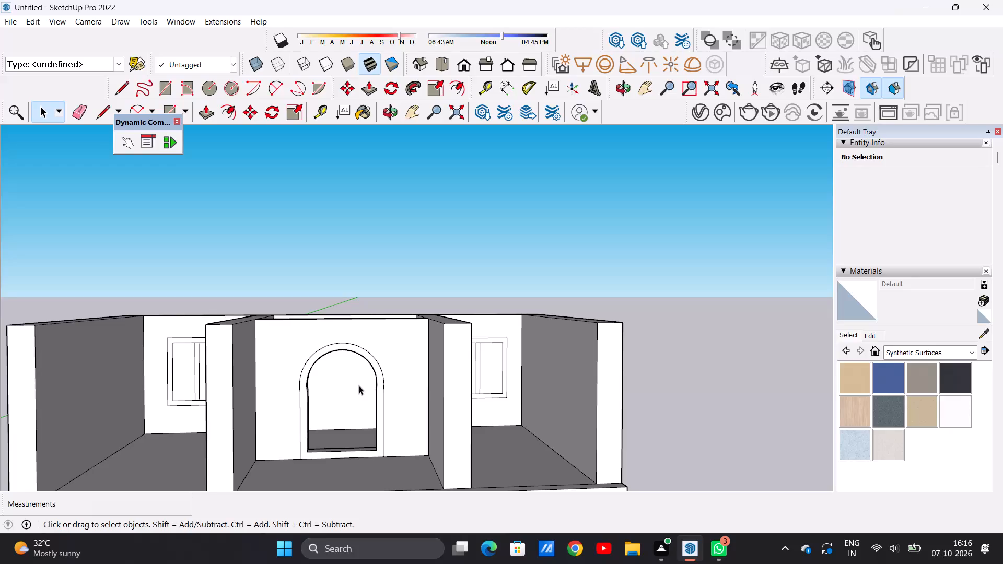
pyautogui.scroll(-11, 406, 372)
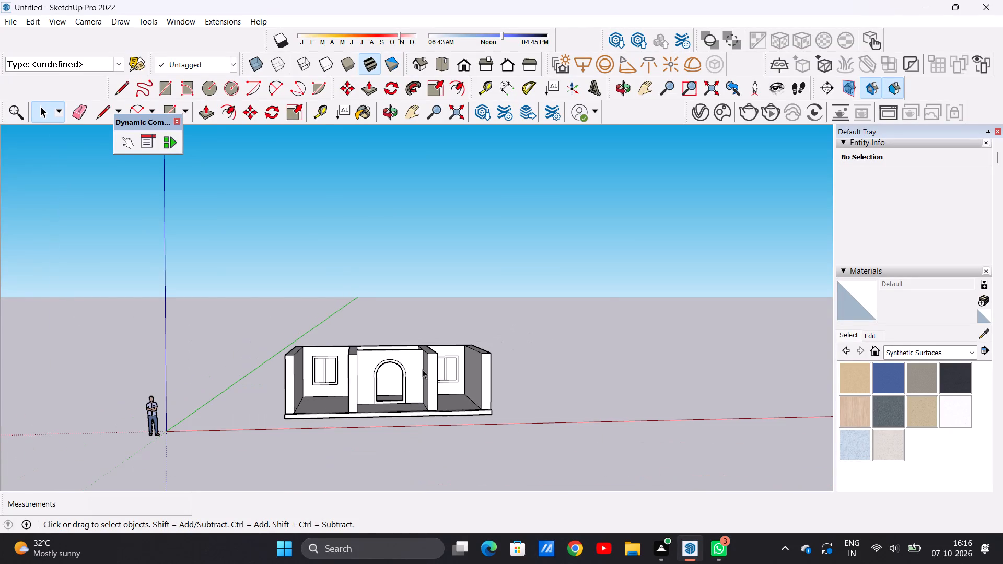
pyautogui.scroll(9, 319, 358)
pyautogui.scroll(-1, 338, 370)
pyautogui.scroll(1, 338, 370)
pyautogui.scroll(-7, 352, 363)
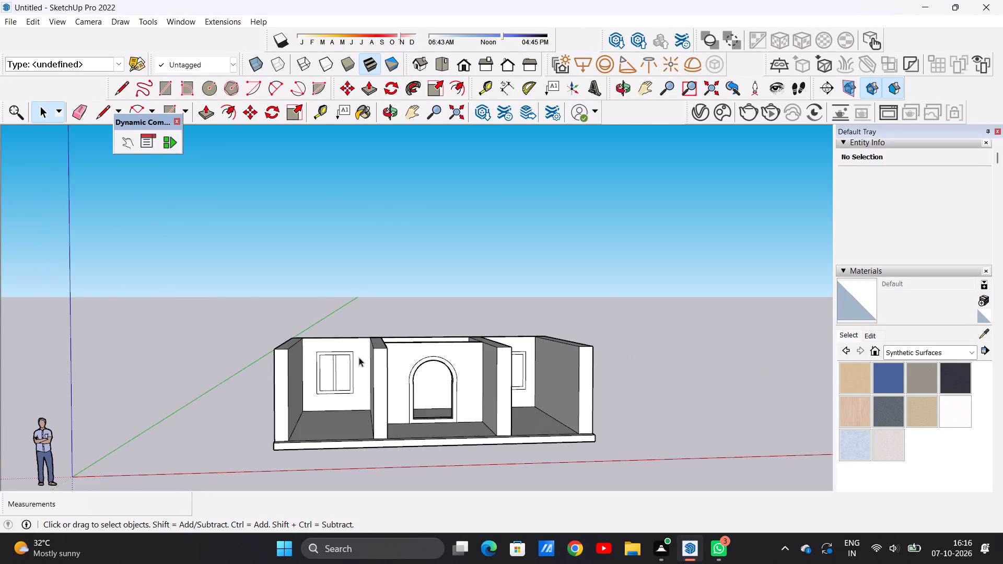
pyautogui.moveTo(361, 383); pyautogui.dragTo(341, 452, button='middle')
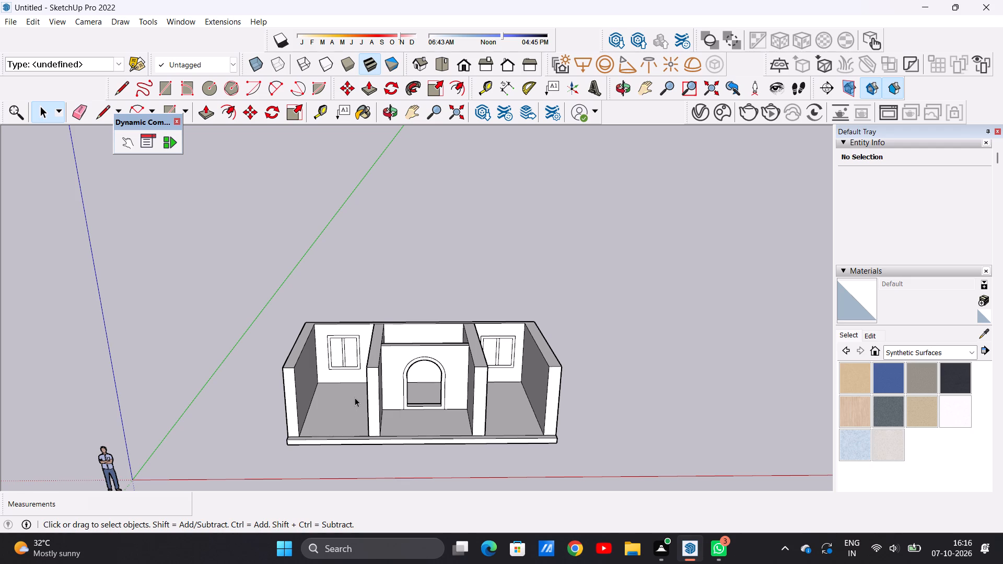
pyautogui.scroll(-4, 385, 395)
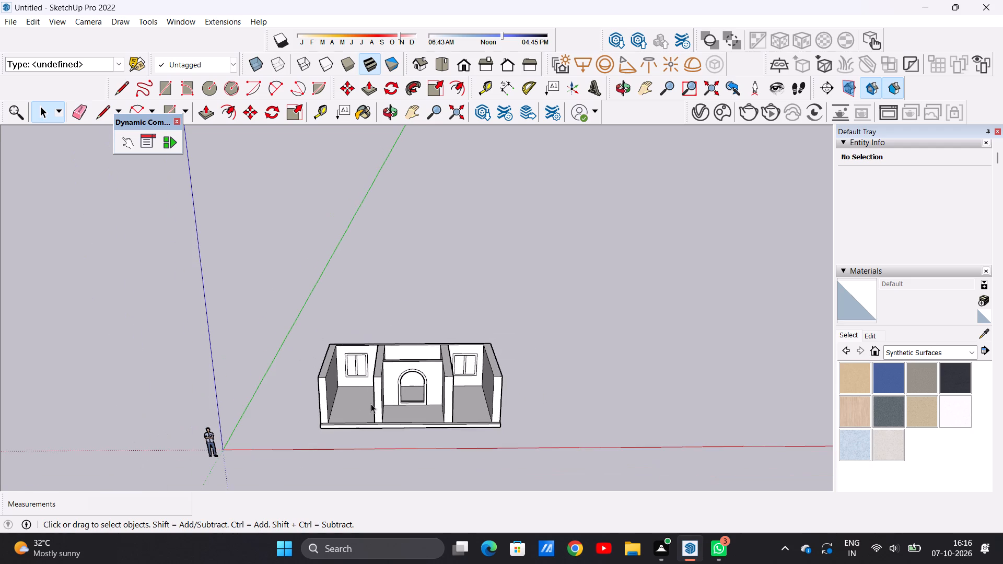
pyautogui.moveTo(369, 412); pyautogui.dragTo(367, 494, button='middle')
pyautogui.scroll(13, 365, 405)
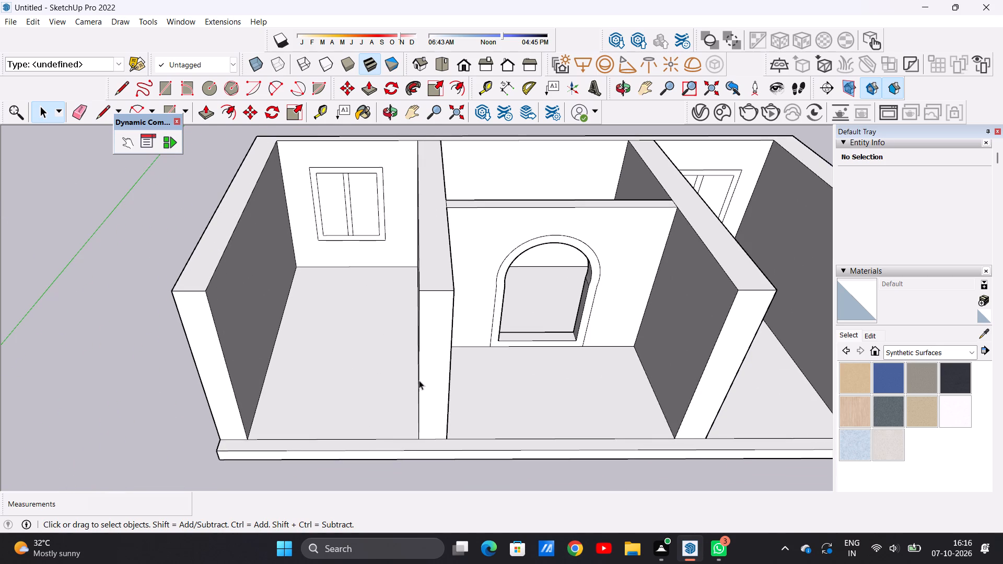
pyautogui.scroll(-10, 426, 367)
pyautogui.moveTo(408, 389); pyautogui.dragTo(406, 414, button='middle')
pyautogui.scroll(6, 407, 386)
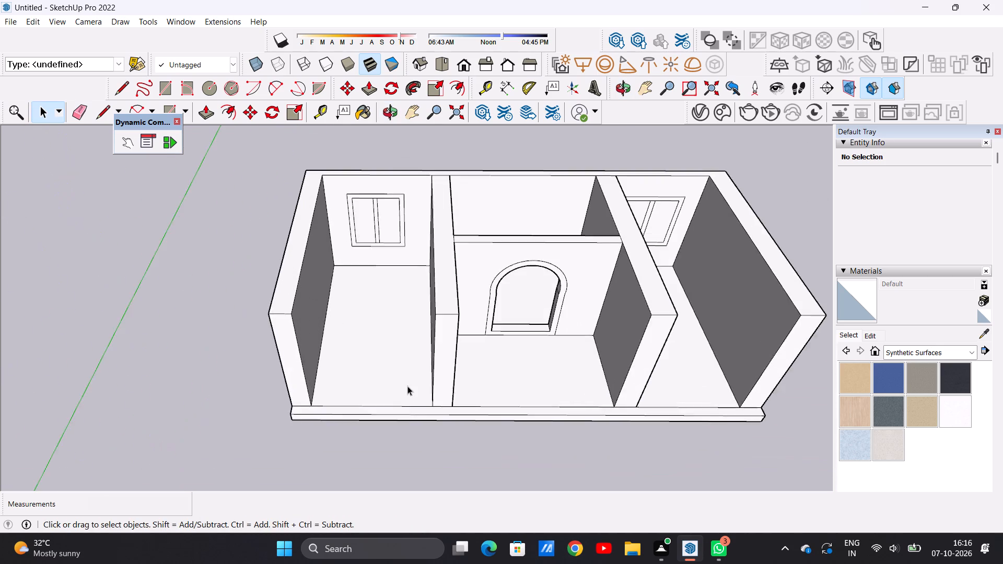
pyautogui.scroll(6, 407, 386)
pyautogui.scroll(-9, 414, 386)
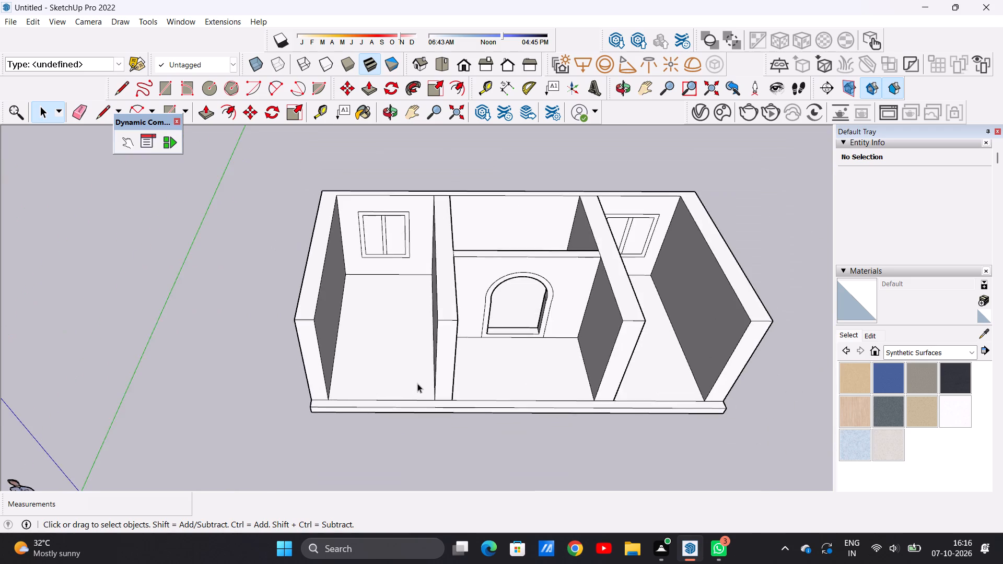
pyautogui.scroll(4, 416, 384)
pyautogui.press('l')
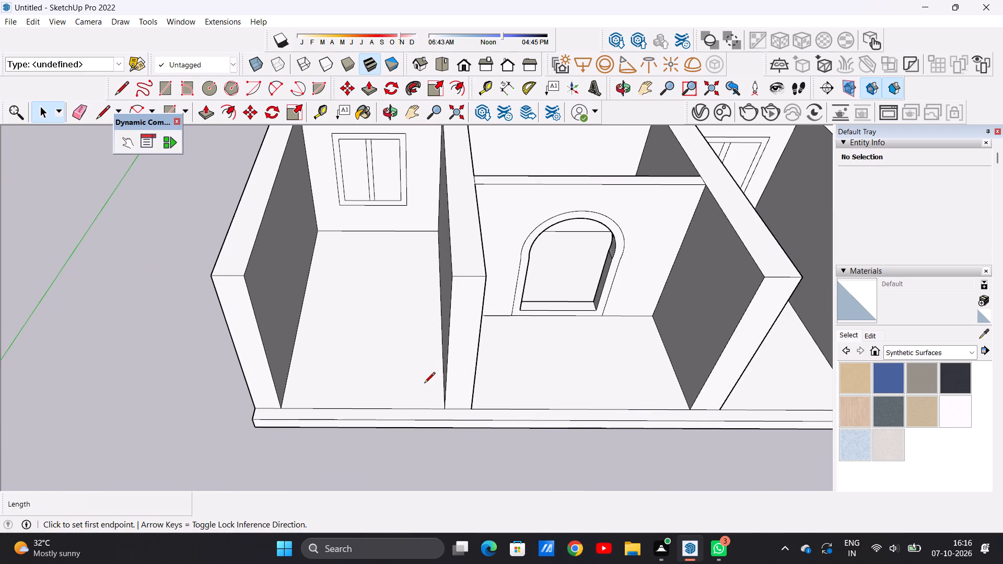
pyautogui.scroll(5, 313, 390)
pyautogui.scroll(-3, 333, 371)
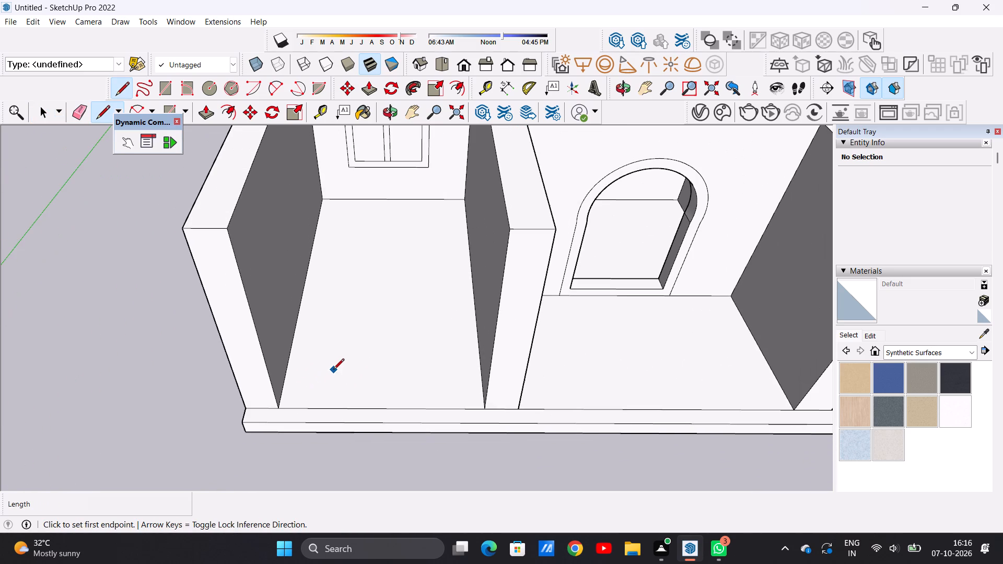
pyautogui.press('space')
# Examine the outer side of the rear wall and compare it with the window positions inside the end bays.
pyautogui.scroll(-7, 363, 338)
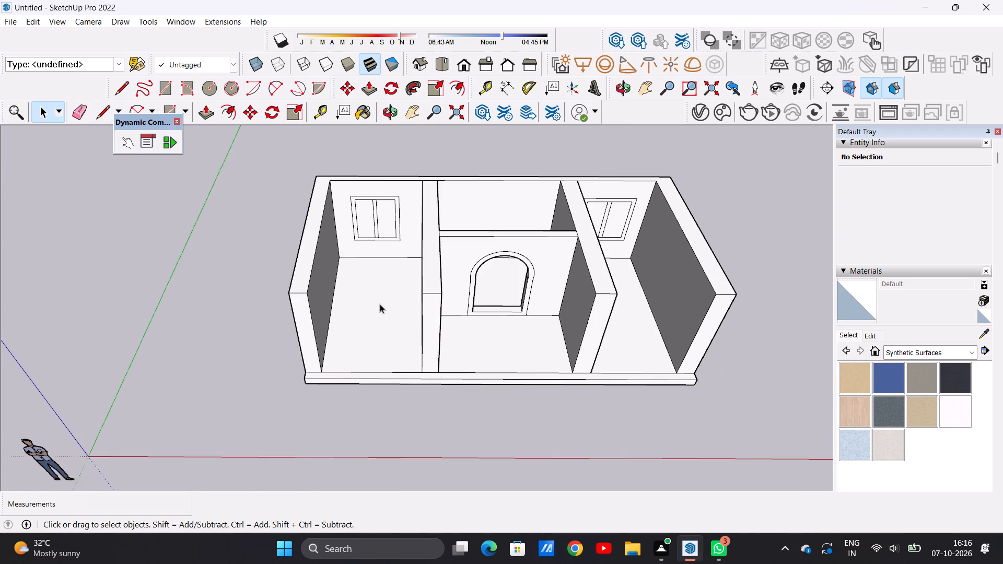
pyautogui.scroll(-5, 381, 271)
pyautogui.scroll(1, 266, 269)
pyautogui.moveTo(266, 274); pyautogui.dragTo(524, 255, button='middle')
pyautogui.moveTo(258, 304); pyautogui.dragTo(506, 275, button='middle')
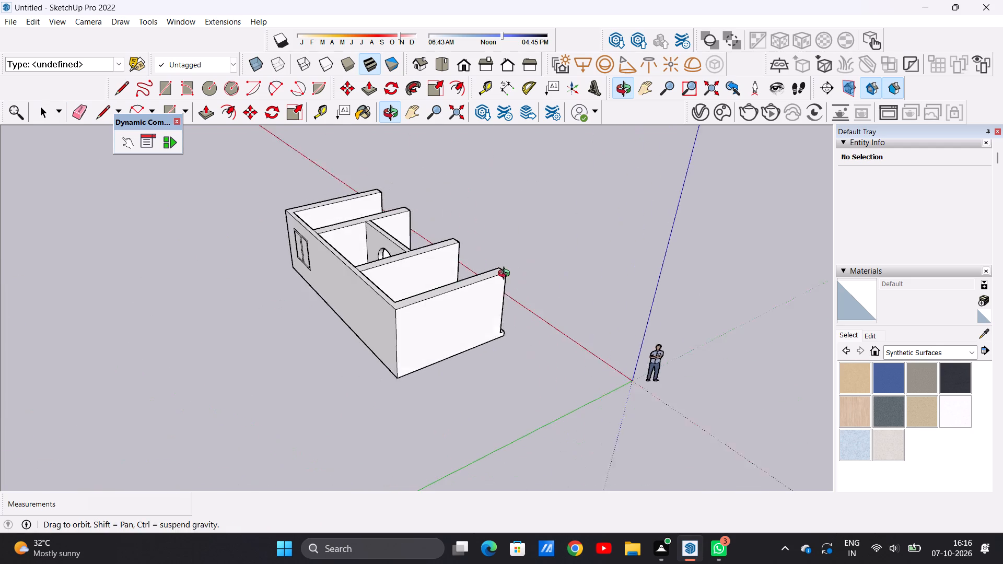
pyautogui.moveTo(506, 275); pyautogui.dragTo(510, 271, button='middle')
pyautogui.moveTo(365, 342); pyautogui.dragTo(524, 303, button='middle')
pyautogui.moveTo(384, 307); pyautogui.dragTo(476, 312, button='middle')
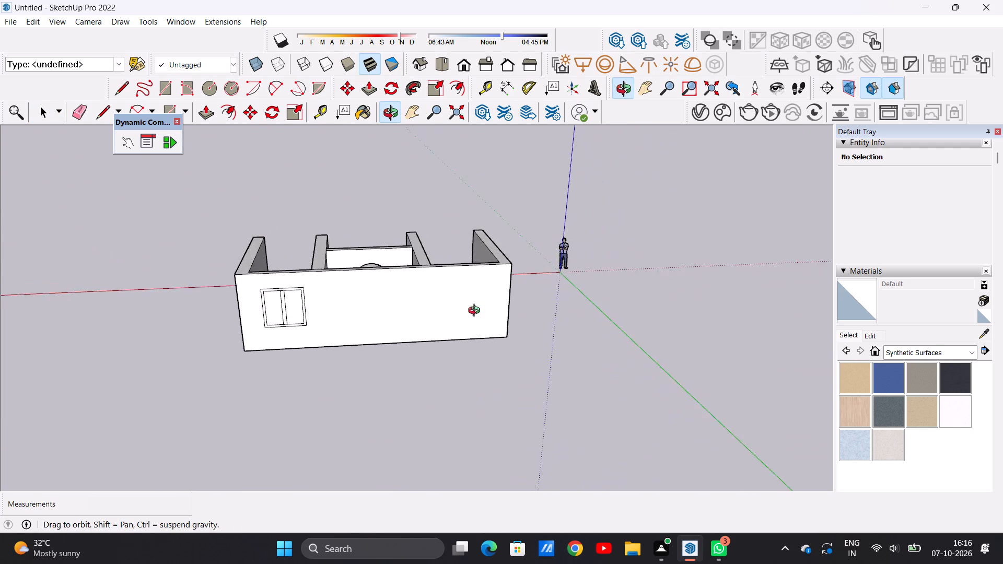
pyautogui.moveTo(476, 312); pyautogui.dragTo(475, 275, button='middle')
pyautogui.scroll(4, 479, 274)
pyautogui.moveTo(461, 266); pyautogui.dragTo(335, 438, button='middle')
pyautogui.moveTo(476, 265); pyautogui.dragTo(475, 266, button='middle')
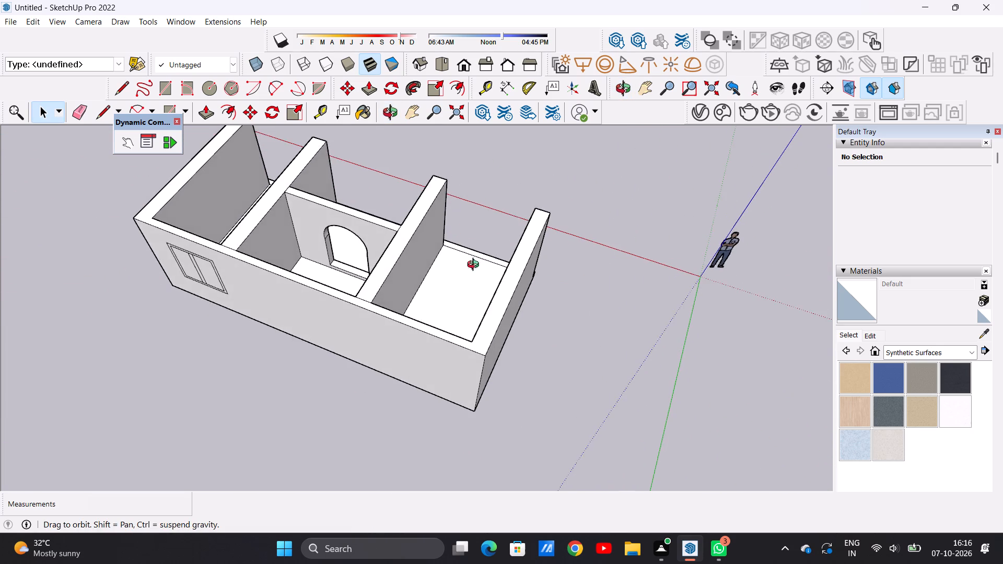
pyautogui.moveTo(475, 266); pyautogui.dragTo(166, 283, button='middle')
pyautogui.moveTo(423, 279); pyautogui.dragTo(330, 280, button='middle')
pyautogui.scroll(3, 342, 275)
pyautogui.scroll(-1, 342, 275)
pyautogui.scroll(3, 342, 275)
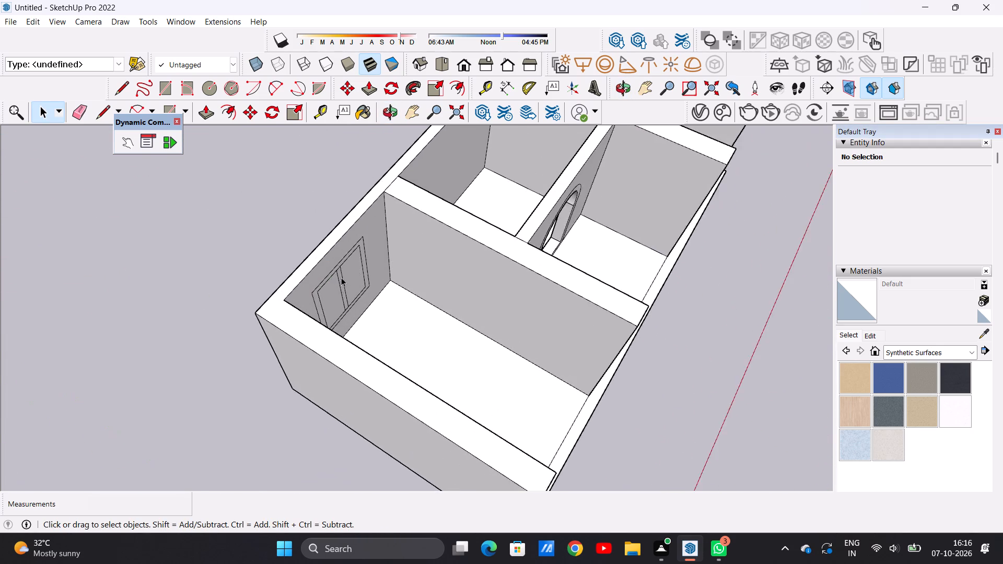
pyautogui.scroll(4, 341, 277)
pyautogui.moveTo(306, 293); pyautogui.dragTo(358, 293, button='middle')
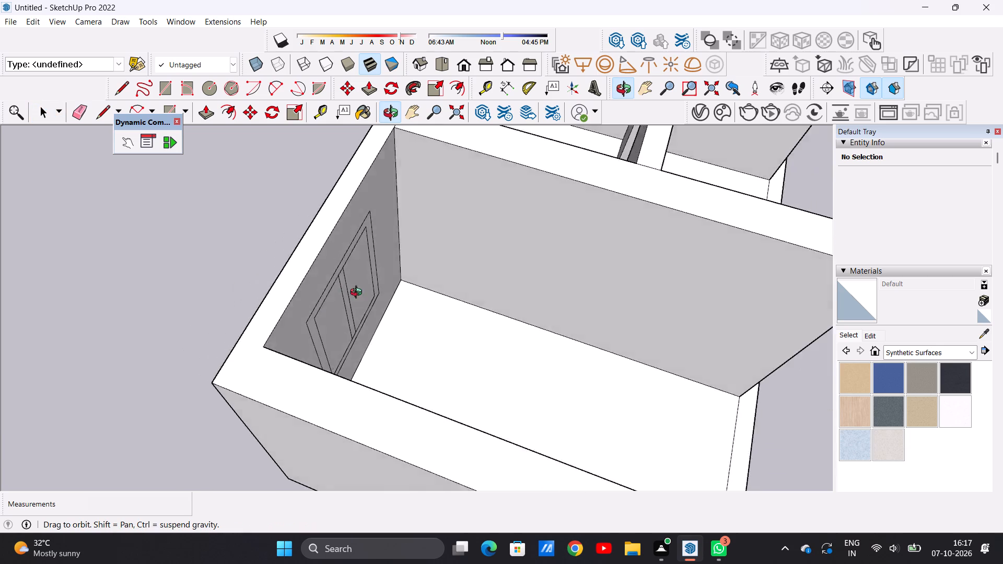
pyautogui.moveTo(358, 293); pyautogui.dragTo(599, 269, button='middle')
pyautogui.moveTo(359, 382); pyautogui.dragTo(477, 301, button='middle')
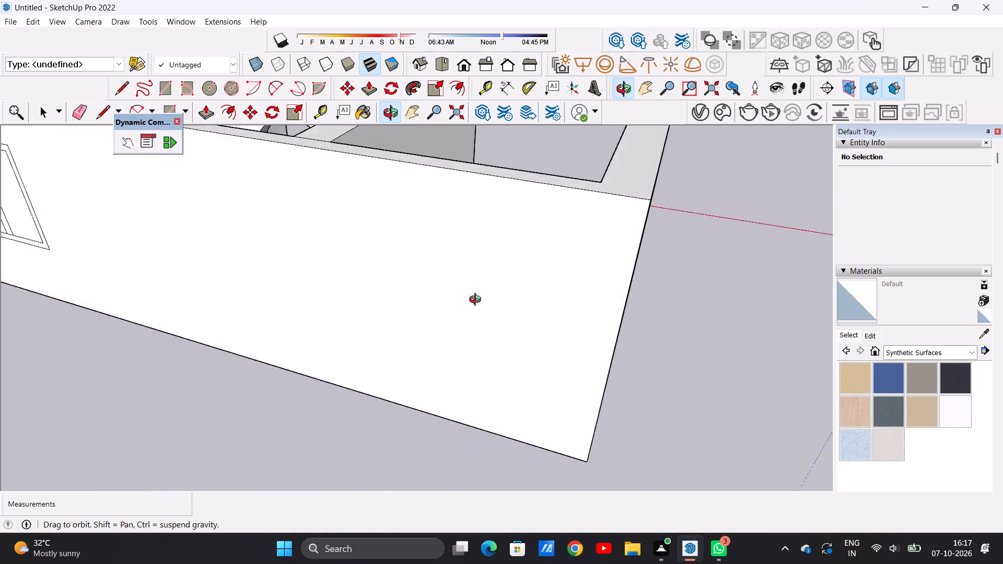
pyautogui.moveTo(477, 301); pyautogui.dragTo(517, 268, button='middle')
pyautogui.scroll(-7, 421, 347)
pyautogui.moveTo(385, 350); pyautogui.dragTo(488, 304, button='middle')
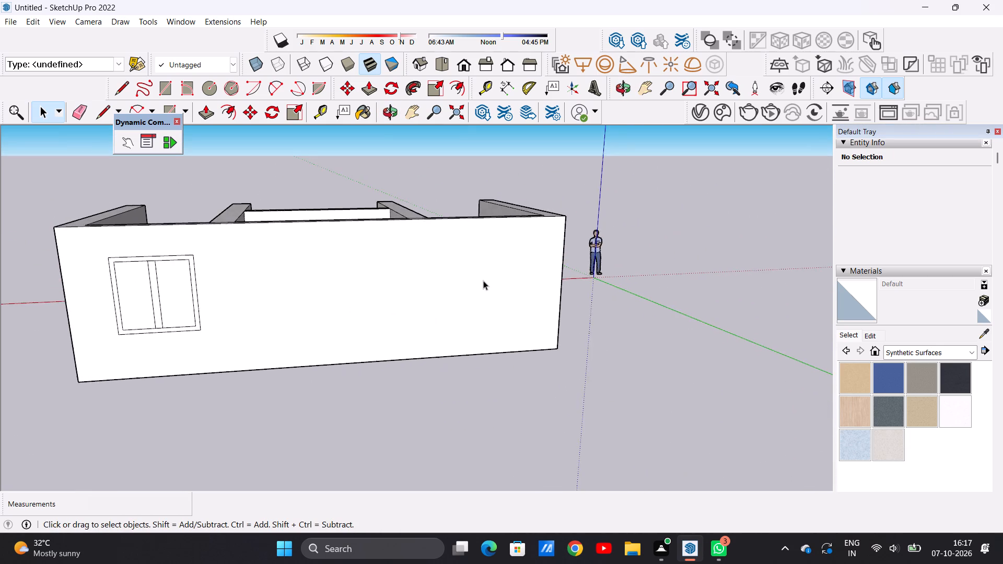
pyautogui.scroll(5, 483, 280)
pyautogui.scroll(-7, 476, 292)
pyautogui.scroll(1, 453, 292)
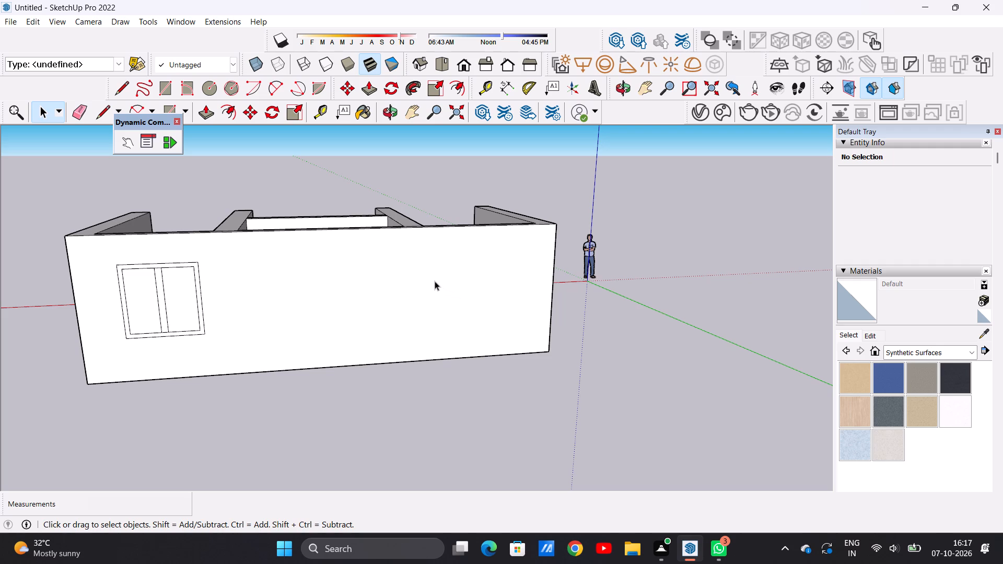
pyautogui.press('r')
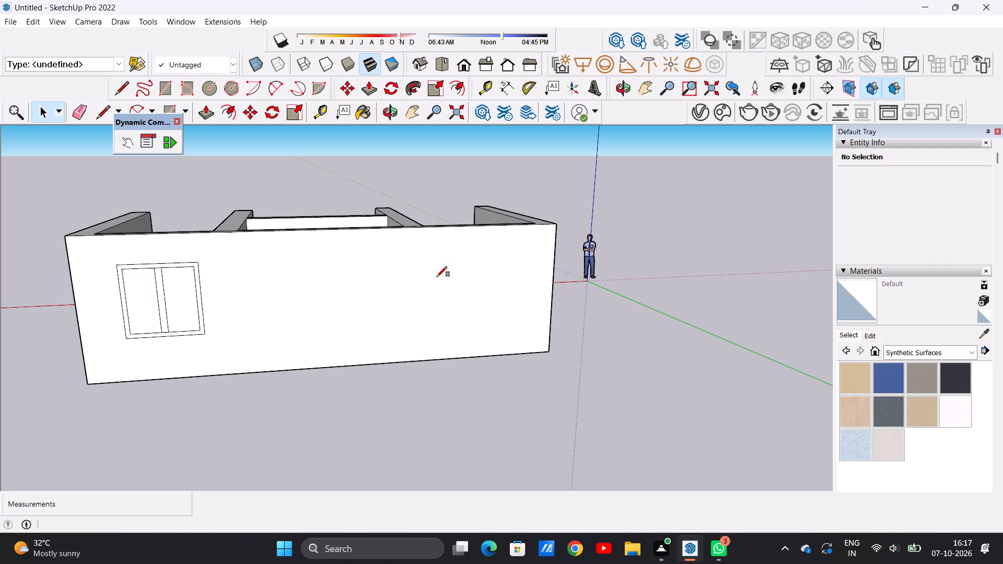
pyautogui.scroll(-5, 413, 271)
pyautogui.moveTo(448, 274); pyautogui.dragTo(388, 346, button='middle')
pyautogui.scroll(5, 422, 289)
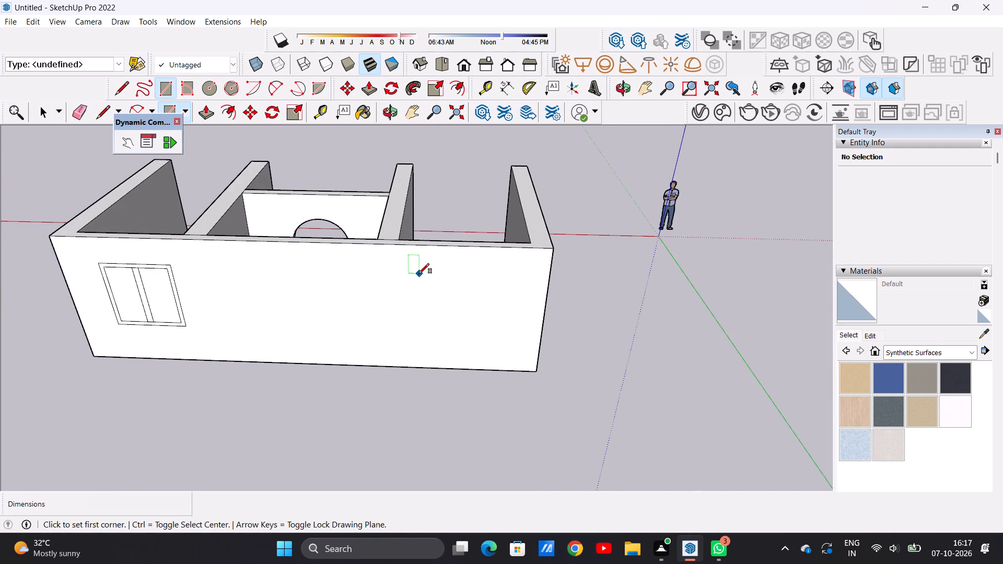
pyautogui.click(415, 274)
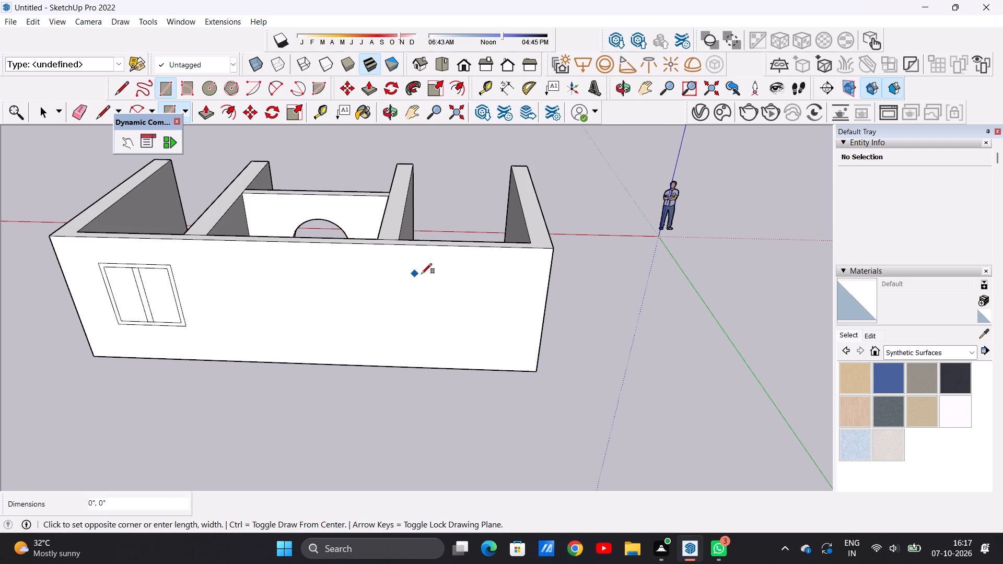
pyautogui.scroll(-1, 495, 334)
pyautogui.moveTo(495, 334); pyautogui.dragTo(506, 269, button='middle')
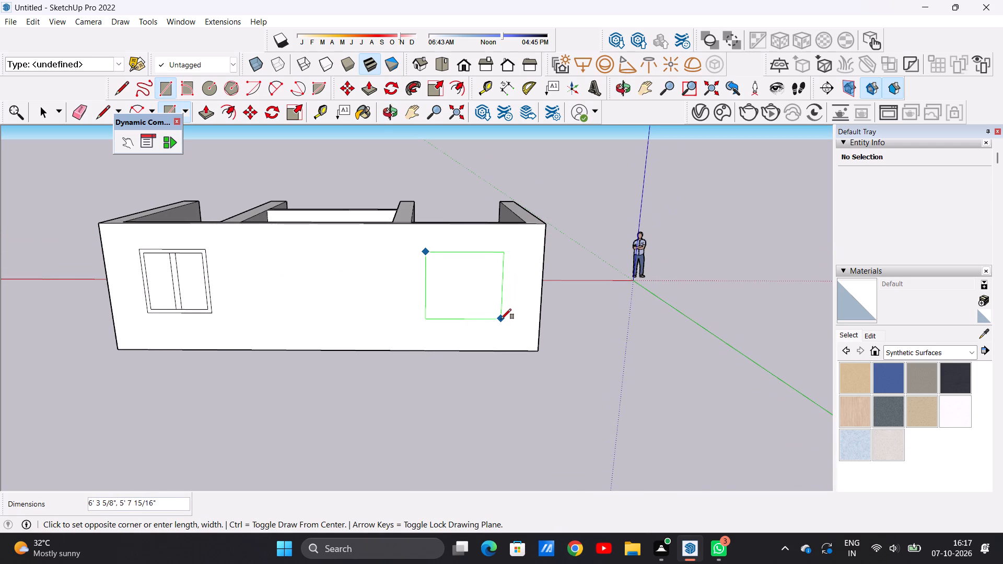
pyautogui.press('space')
# Erase the inner frame and mullion lines of the window in the left end bay as seen from the front, keeping its outer rectangle.
pyautogui.scroll(-4, 461, 250)
pyautogui.moveTo(482, 263); pyautogui.dragTo(216, 320, button='middle')
pyautogui.moveTo(500, 277); pyautogui.dragTo(161, 323, button='middle')
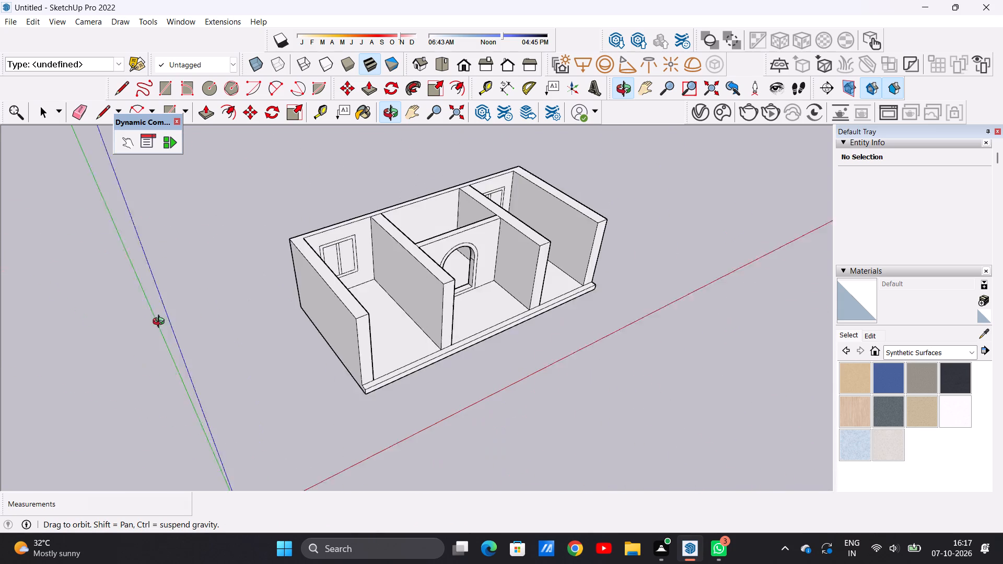
pyautogui.moveTo(161, 323); pyautogui.dragTo(154, 324, button='middle')
pyautogui.moveTo(419, 265); pyautogui.dragTo(345, 222, button='middle')
pyautogui.scroll(11, 371, 229)
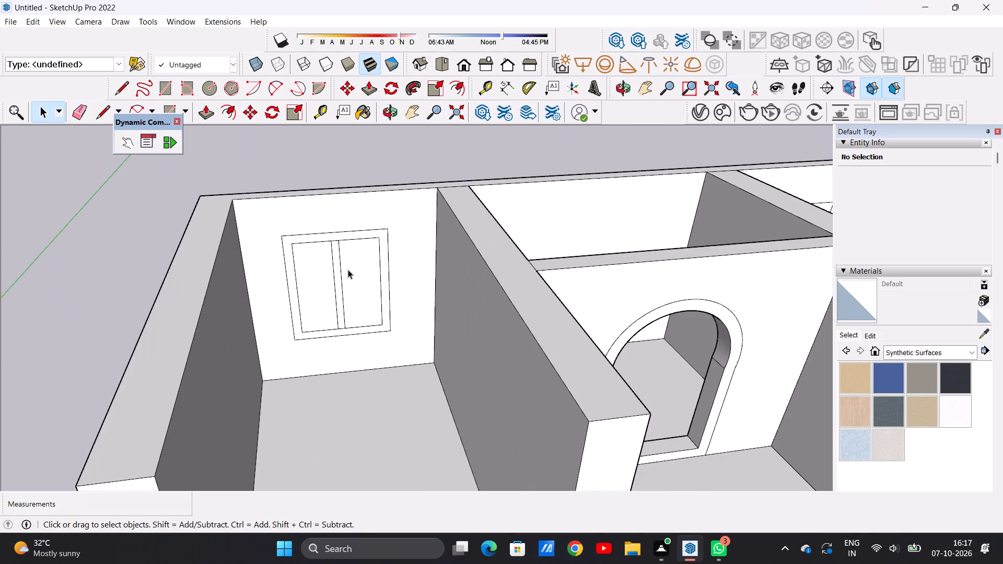
pyautogui.scroll(6, 346, 281)
pyautogui.press('e')
pyautogui.moveTo(358, 195); pyautogui.dragTo(358, 207)
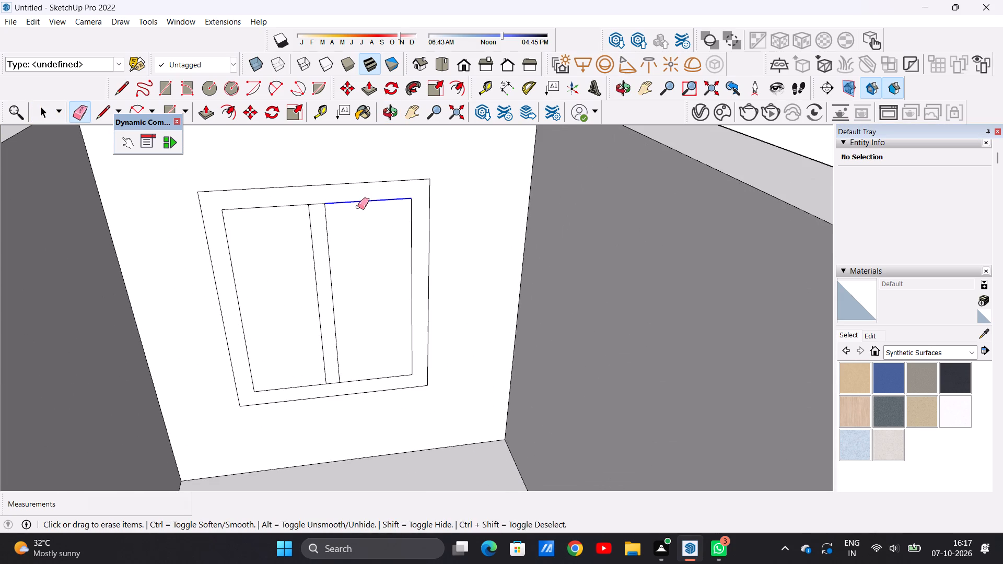
pyautogui.moveTo(358, 207); pyautogui.dragTo(359, 221)
pyautogui.moveTo(352, 230); pyautogui.dragTo(300, 241)
pyautogui.moveTo(295, 194); pyautogui.dragTo(296, 222)
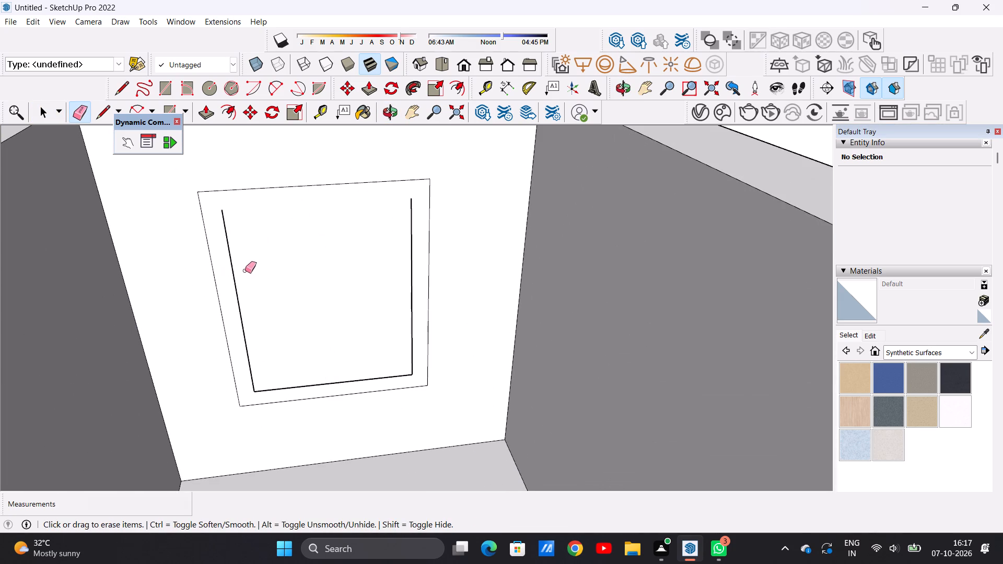
pyautogui.click(234, 284)
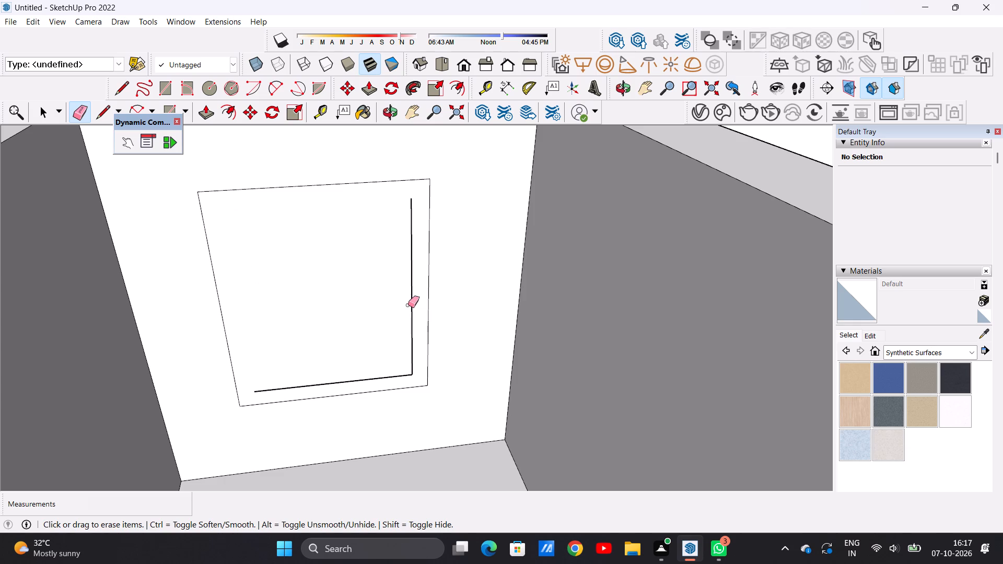
pyautogui.click(410, 303)
pyautogui.moveTo(417, 353); pyautogui.dragTo(402, 357)
pyautogui.moveTo(410, 369); pyautogui.dragTo(409, 379)
pyautogui.press('space')
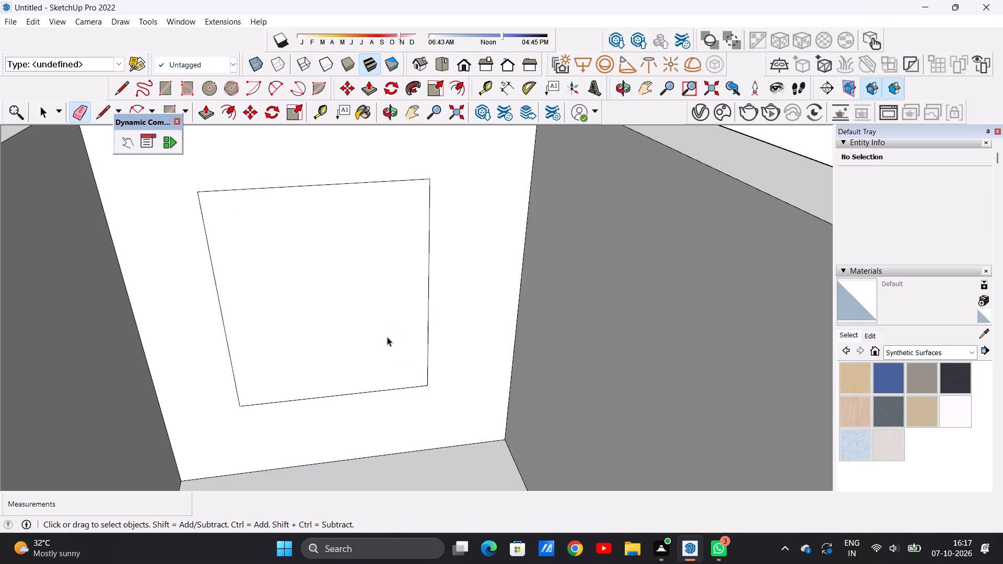
# Push the plain window rectangle in the left end bay back through the rear wall to cut an opening.
pyautogui.press('p')
pyautogui.scroll(-6, 376, 321)
pyautogui.moveTo(412, 298); pyautogui.dragTo(291, 316, button='middle')
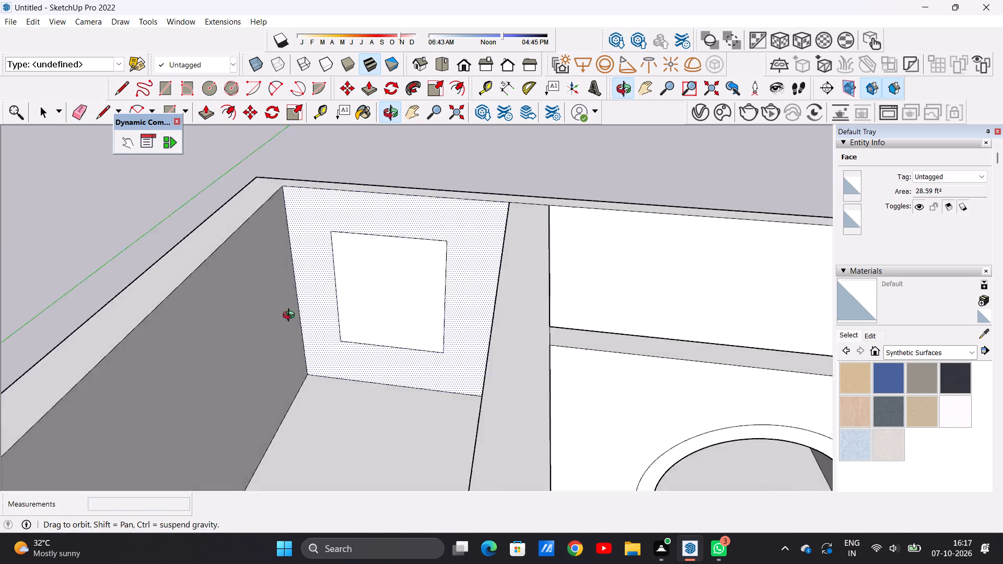
pyautogui.moveTo(291, 316); pyautogui.dragTo(282, 319, button='middle')
pyautogui.scroll(-4, 282, 315)
pyautogui.scroll(7, 393, 216)
pyautogui.click(369, 327)
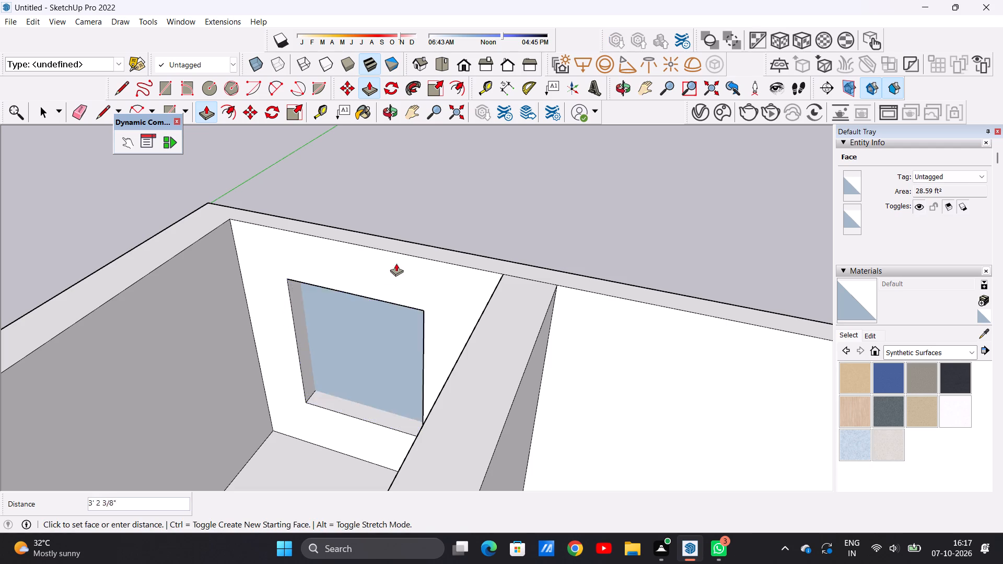
pyautogui.click(410, 244)
pyautogui.press('space')
pyautogui.scroll(-2, 386, 284)
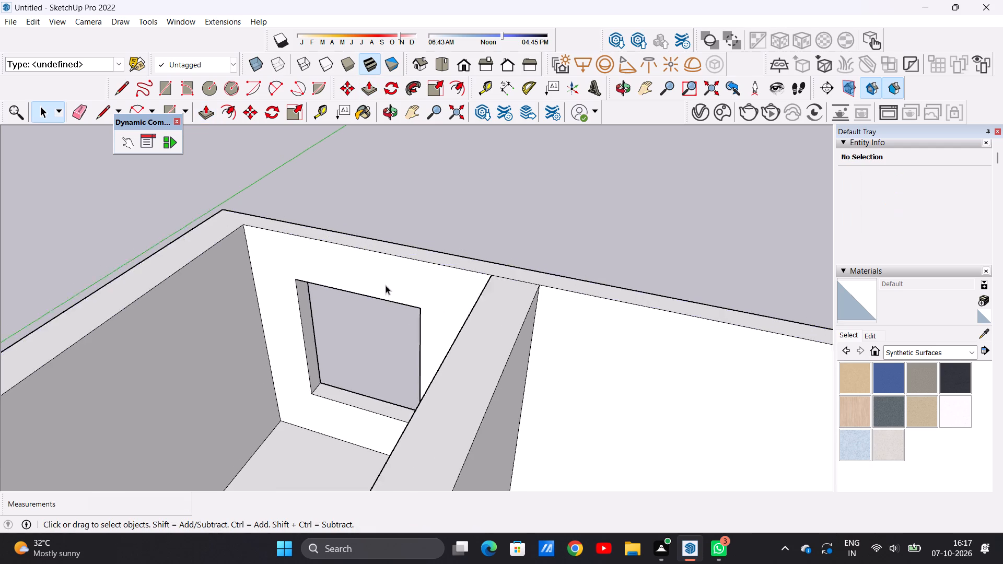
# Close the window opening in the left end bay on the wall's inner side by redrawing its top edge, about 4' 11 1/2" long.
pyautogui.scroll(-6, 386, 285)
pyautogui.moveTo(334, 333); pyautogui.dragTo(428, 257, button='middle')
pyautogui.scroll(-7, 382, 307)
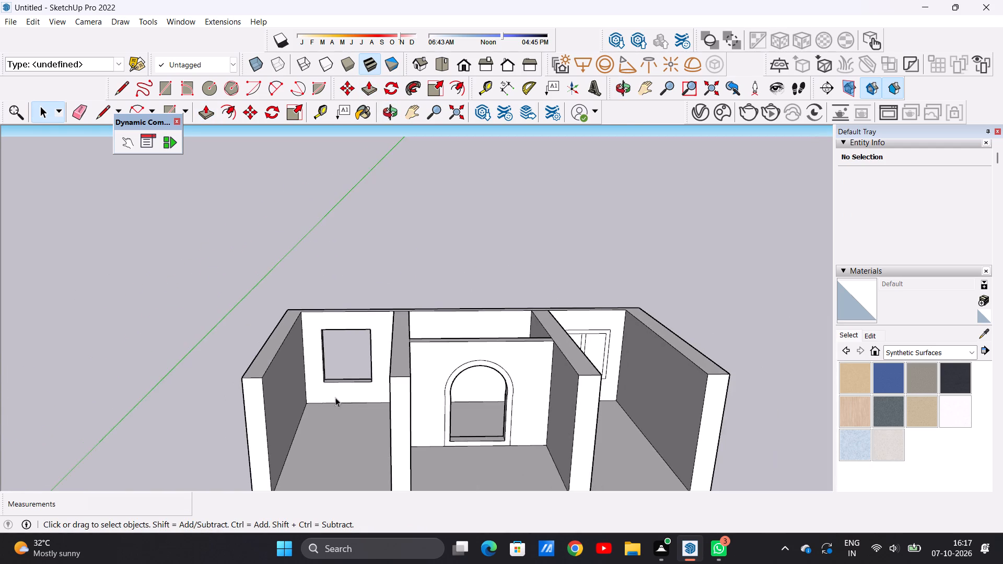
pyautogui.scroll(4, 339, 397)
pyautogui.scroll(3, 376, 363)
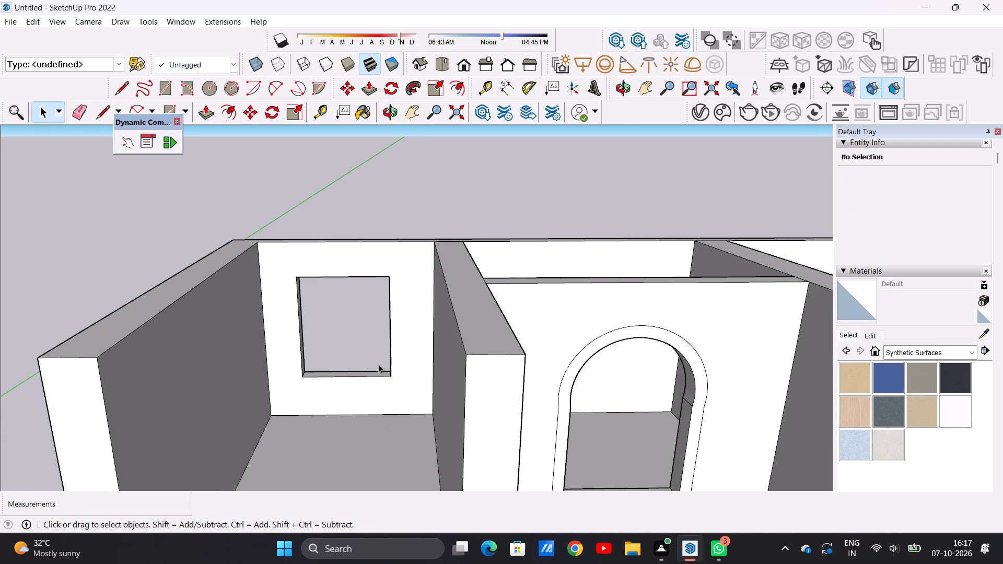
pyautogui.press('l')
pyautogui.click(298, 276)
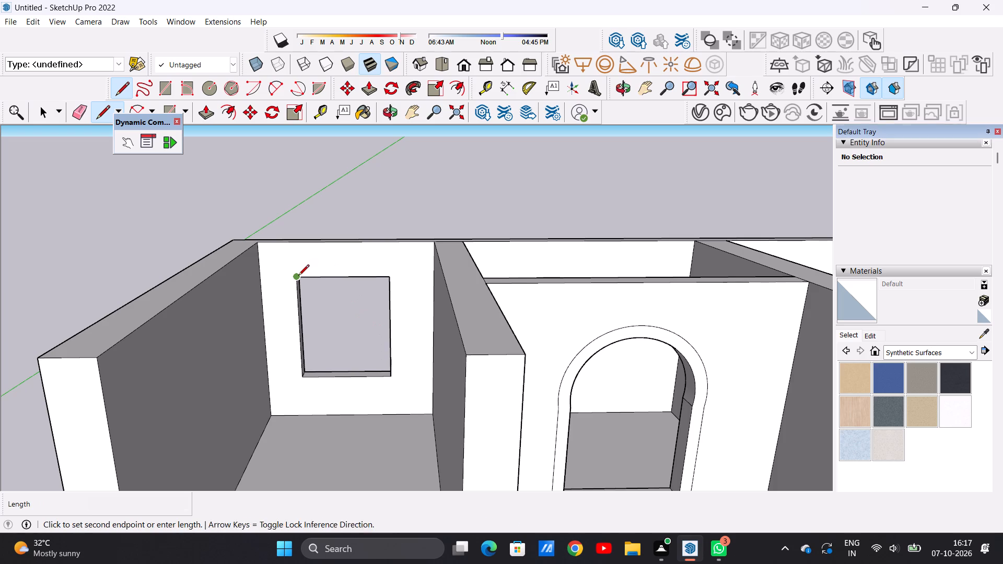
pyautogui.click(388, 280)
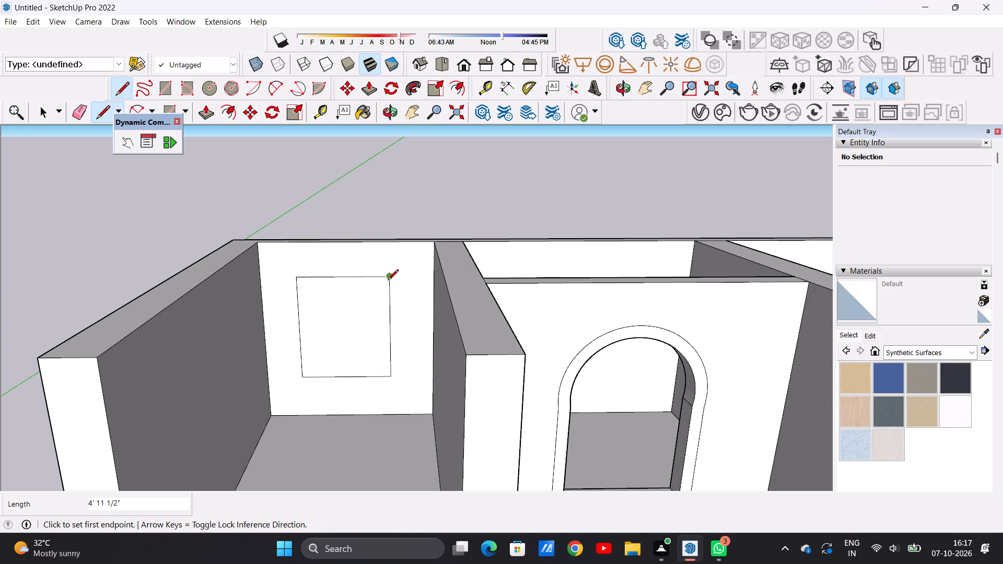
pyautogui.press('space')
# Offset the closed window rectangle's outline inward by about 6" on the wall's inner side to form a frame.
pyautogui.write('O')
pyautogui.press('f')
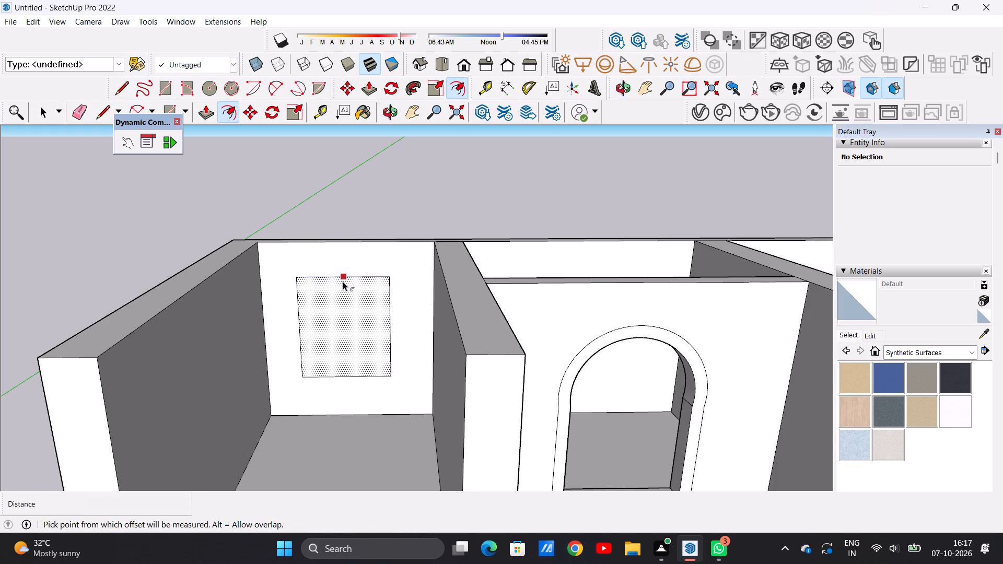
pyautogui.click(342, 281)
pyautogui.click(343, 286)
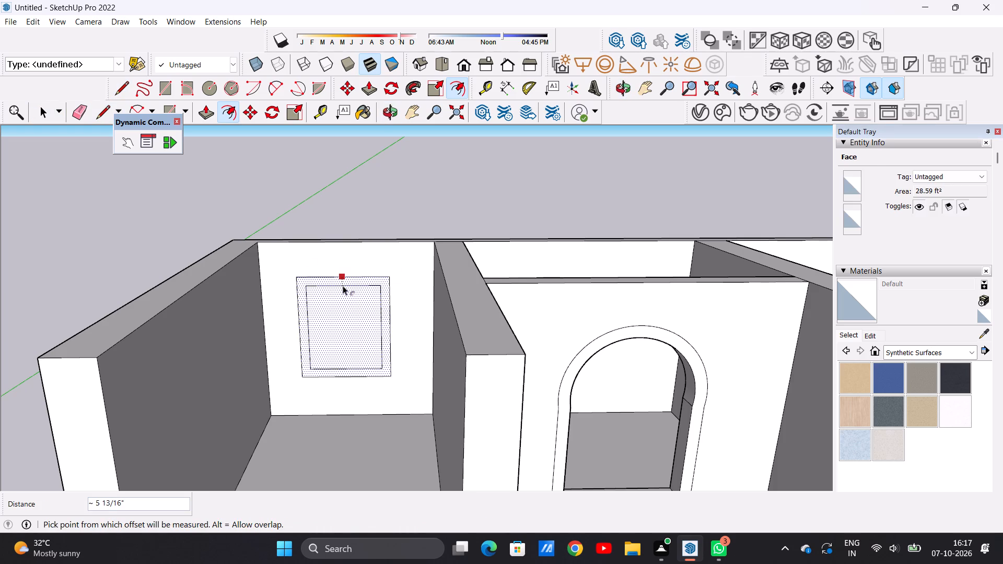
pyautogui.press('space')
# Draw two vertical mullion lines about 4' 9 1/2" long near the middle of the inner frame rectangle.
pyautogui.write('L')
pyautogui.scroll(4, 346, 304)
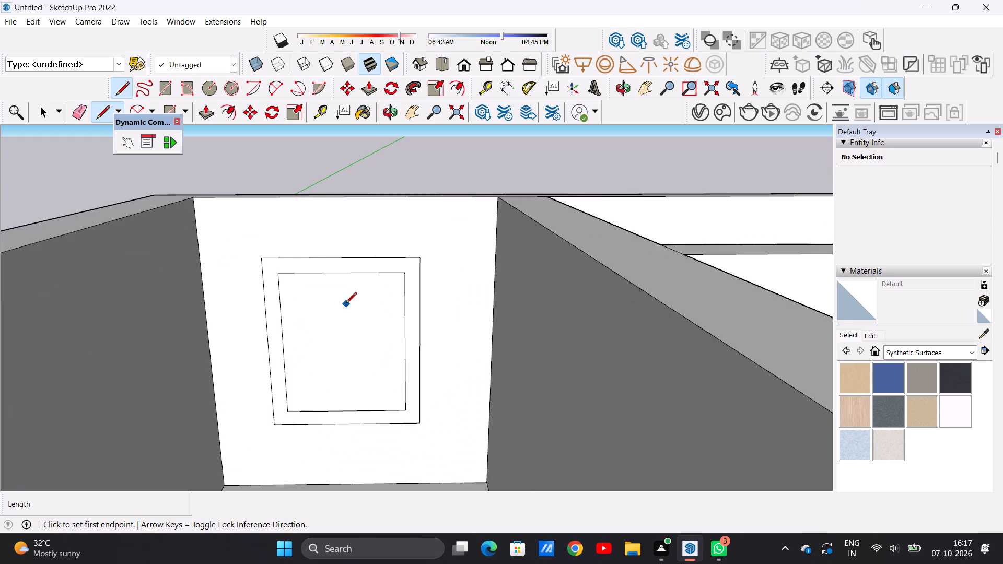
pyautogui.scroll(4, 346, 304)
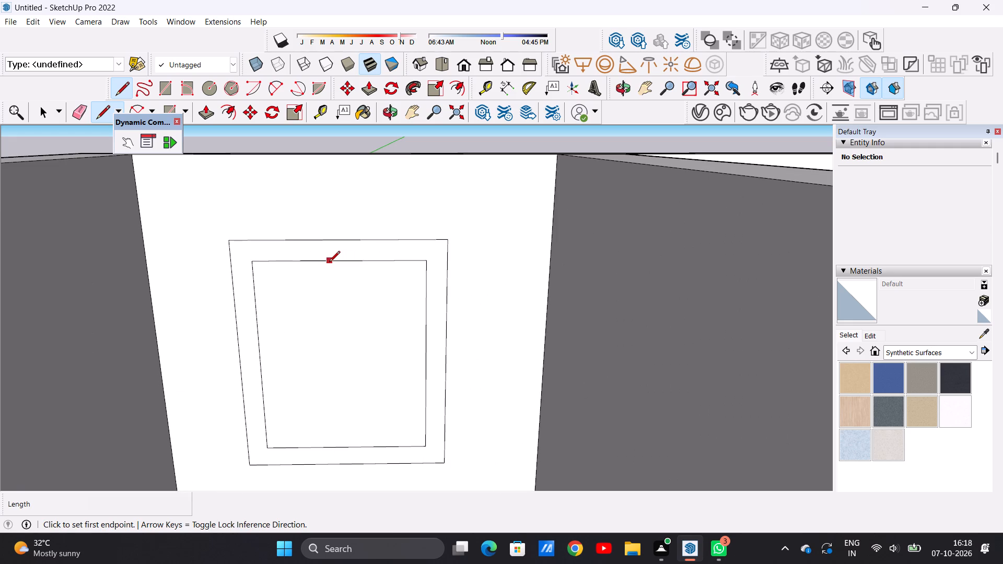
pyautogui.click(329, 263)
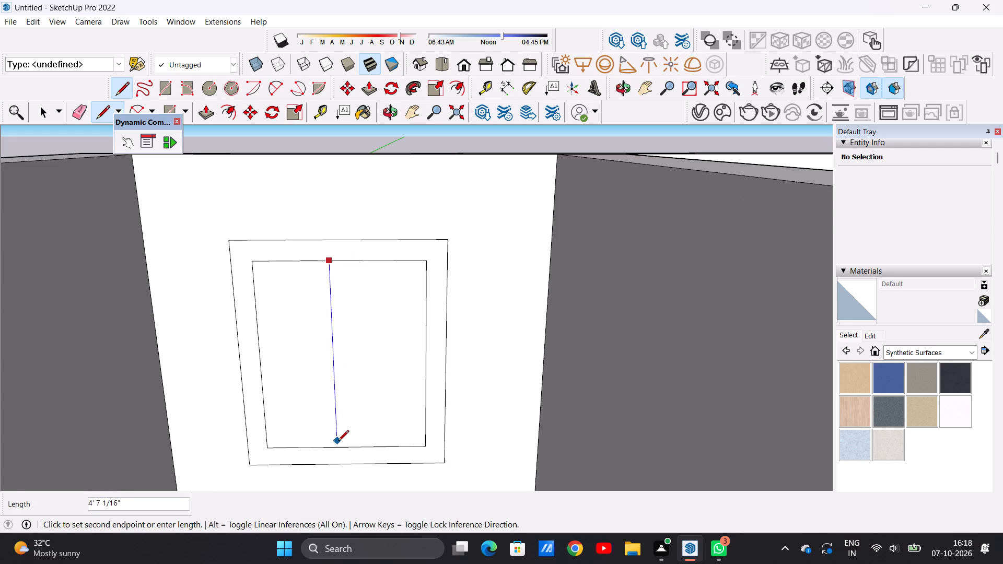
pyautogui.click(338, 444)
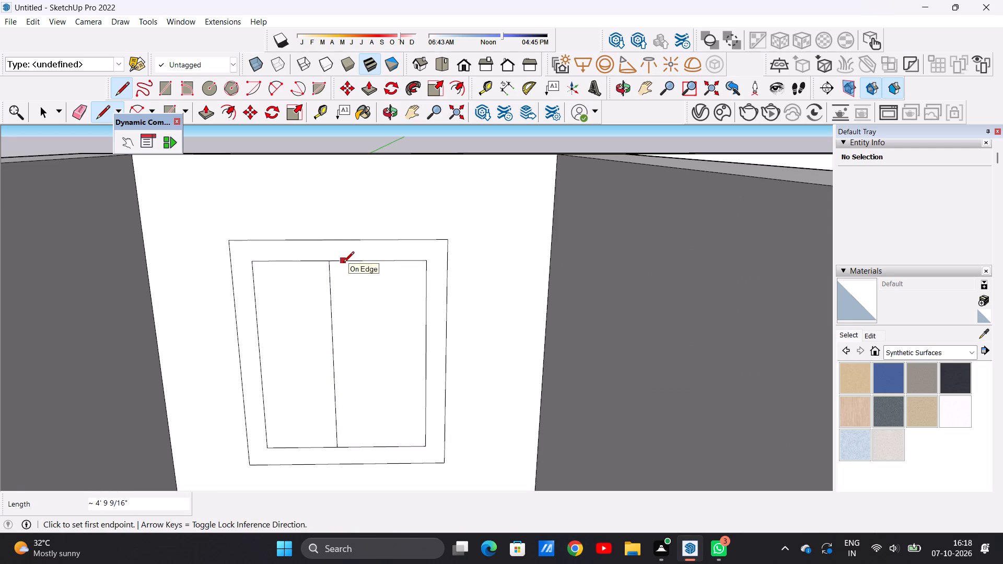
pyautogui.click(343, 263)
pyautogui.click(347, 444)
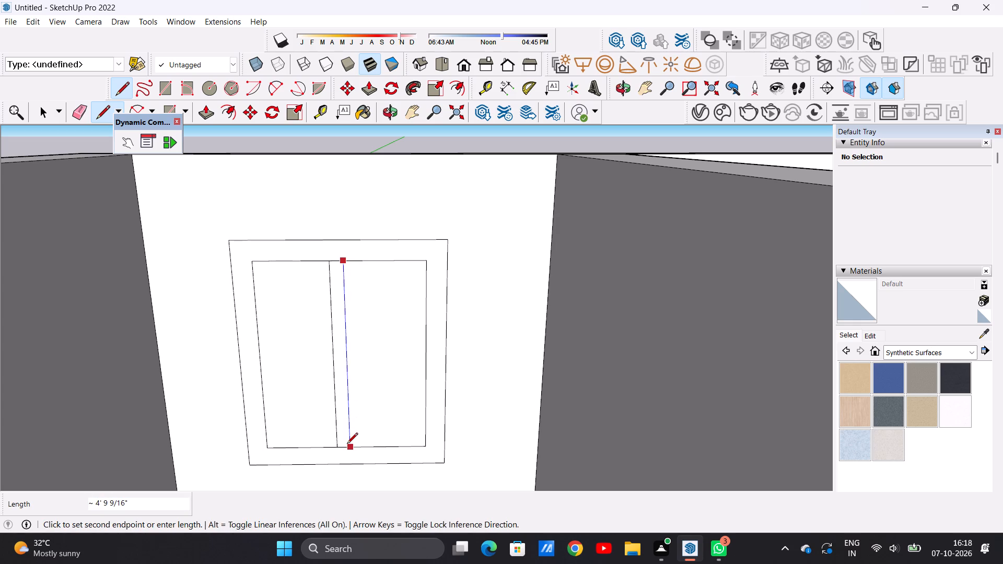
pyautogui.scroll(-9, 336, 439)
pyautogui.press('space')
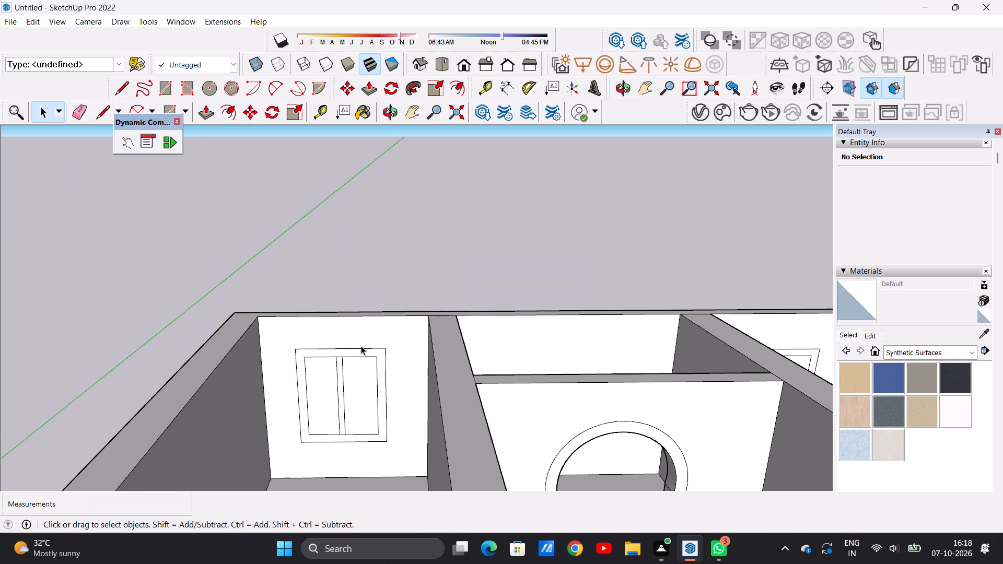
# Close the same window opening on the rear wall's outer side by redrawing its top edge, about 4' 11 1/2" long.
pyautogui.scroll(-6, 361, 346)
pyautogui.moveTo(242, 378); pyautogui.dragTo(512, 362, button='middle')
pyautogui.moveTo(217, 384); pyautogui.dragTo(502, 366, button='middle')
pyautogui.moveTo(276, 373); pyautogui.dragTo(420, 360, button='middle')
pyautogui.scroll(-6, 274, 358)
pyautogui.moveTo(313, 362); pyautogui.dragTo(380, 360, button='middle')
pyautogui.scroll(3, 483, 359)
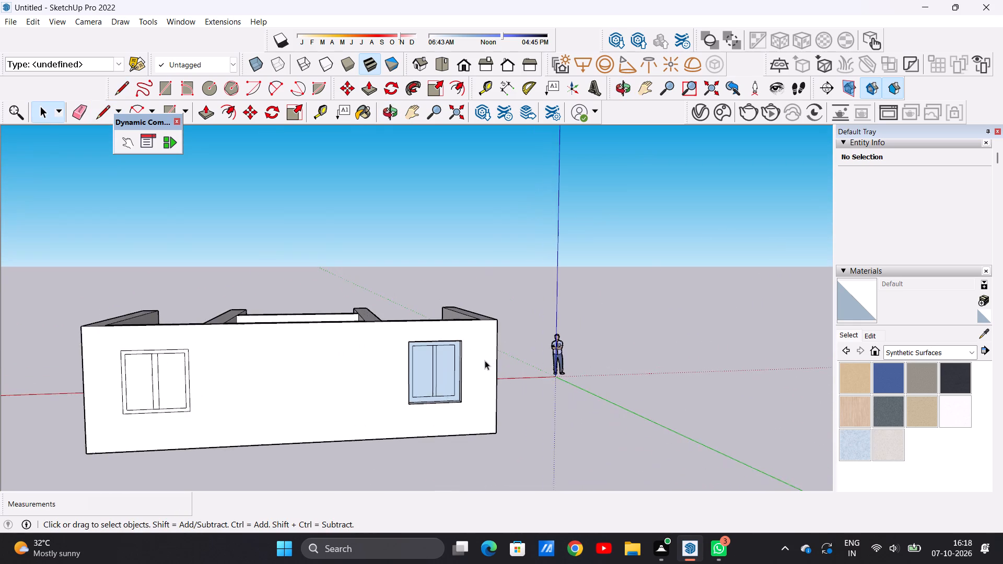
pyautogui.scroll(11, 485, 360)
pyautogui.moveTo(418, 399); pyautogui.dragTo(382, 399, button='middle')
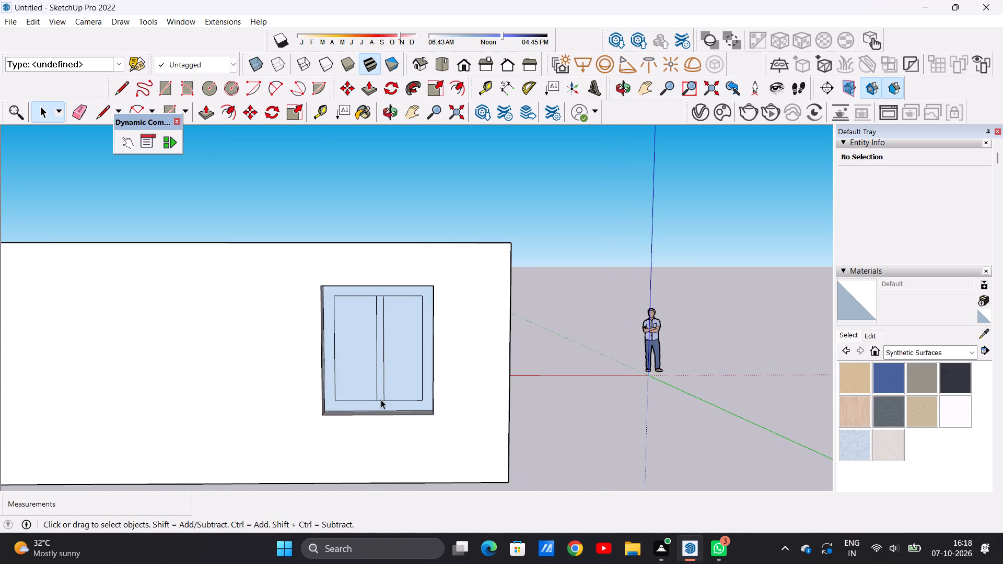
pyautogui.press('l')
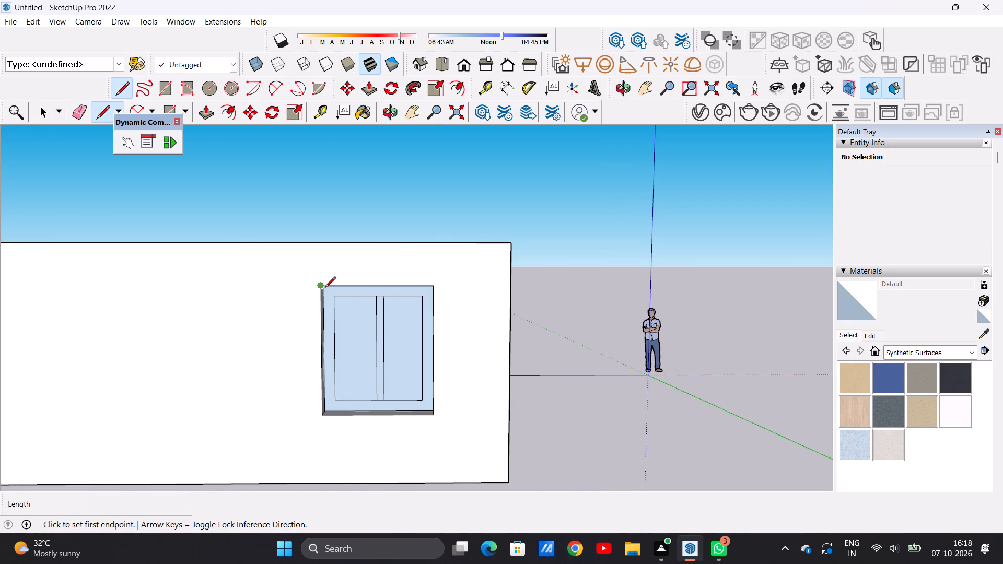
pyautogui.click(325, 288)
pyautogui.click(433, 289)
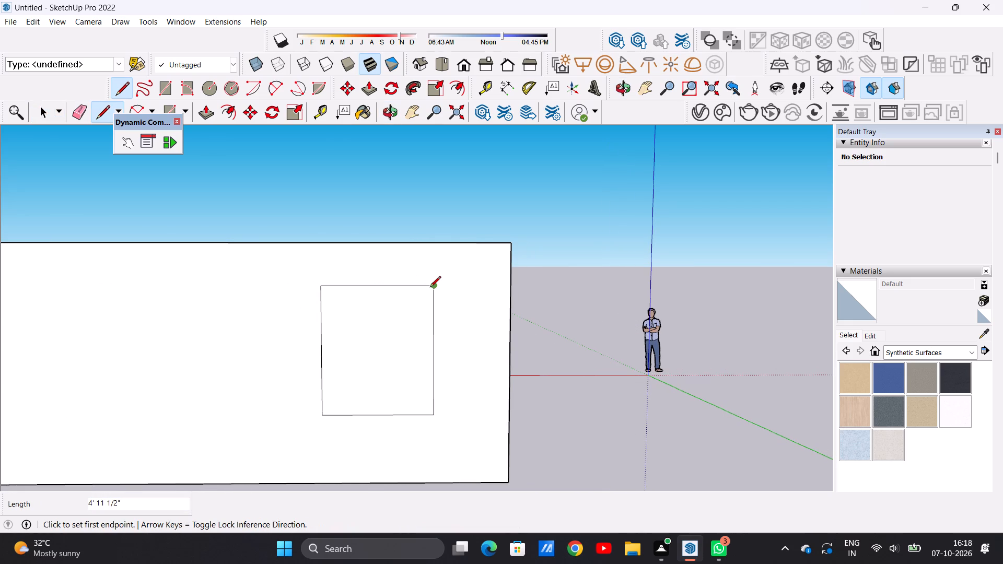
pyautogui.press('space')
# Offset the closed window rectangle's outline inward by about 5" on the rear wall's outer side.
pyautogui.write('O')
pyautogui.press('f')
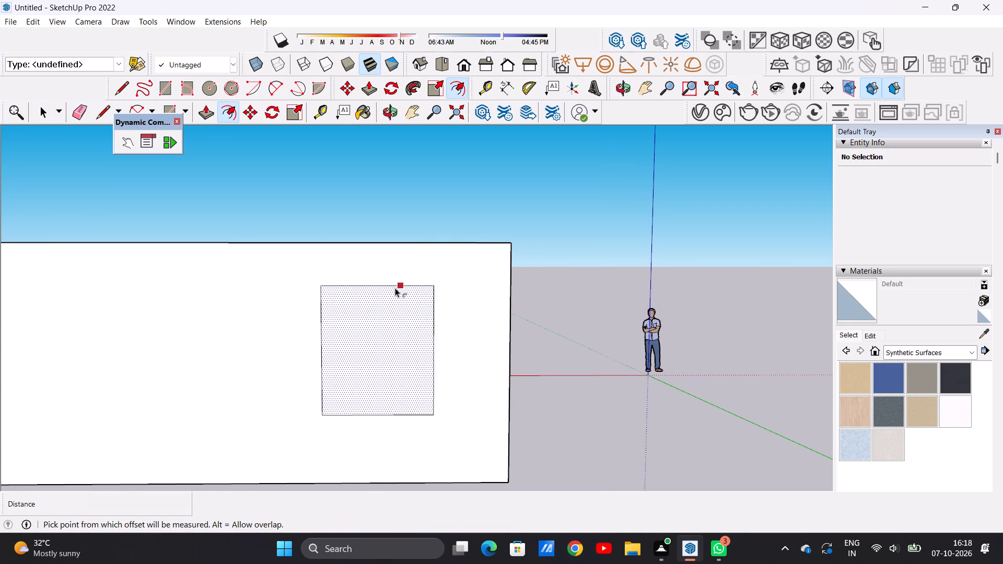
pyautogui.click(387, 292)
pyautogui.click(387, 295)
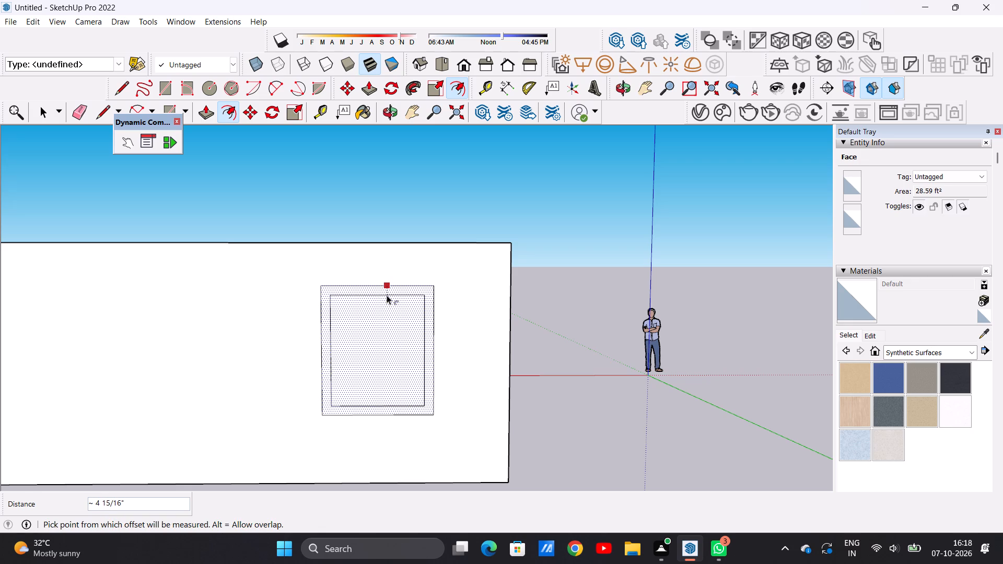
pyautogui.press('space')
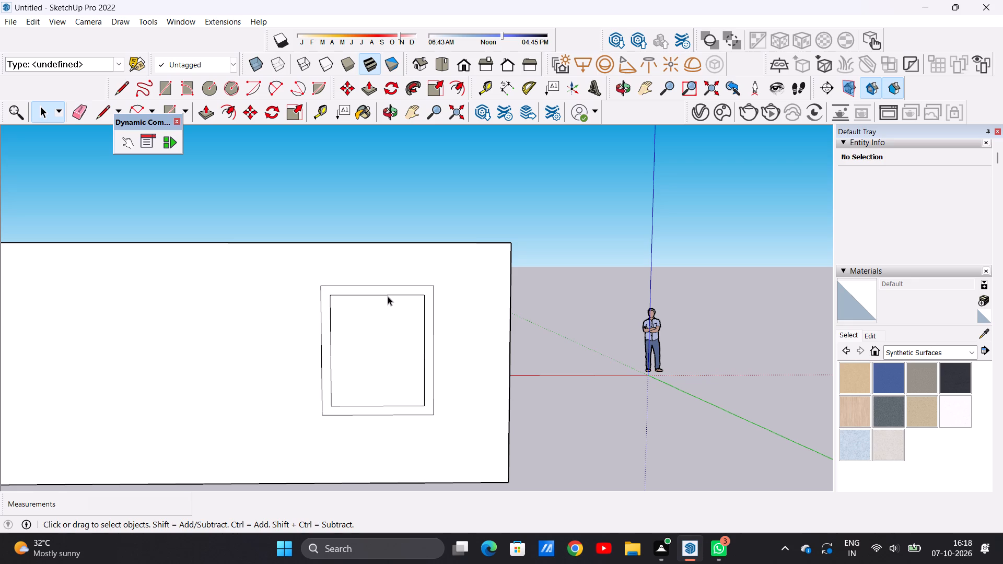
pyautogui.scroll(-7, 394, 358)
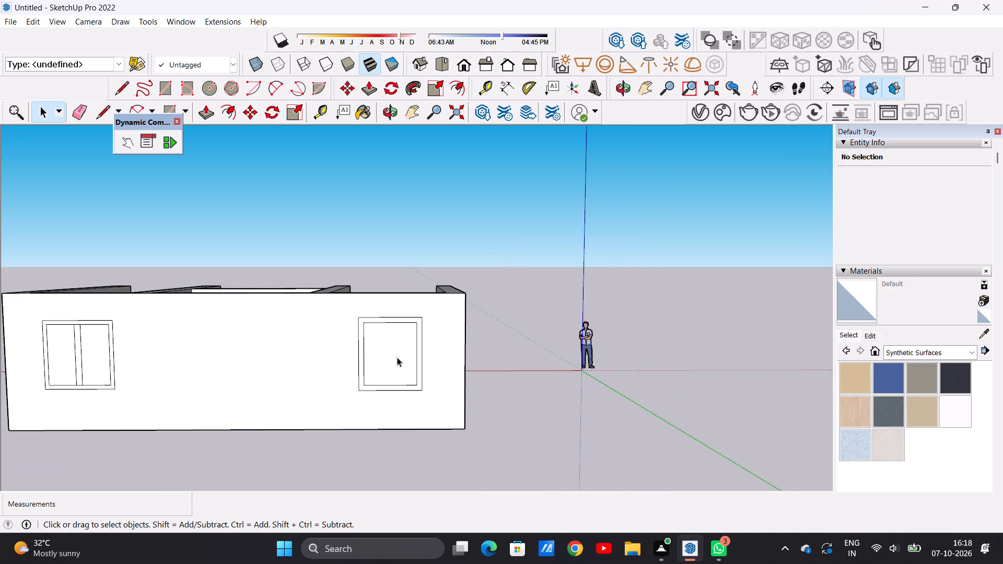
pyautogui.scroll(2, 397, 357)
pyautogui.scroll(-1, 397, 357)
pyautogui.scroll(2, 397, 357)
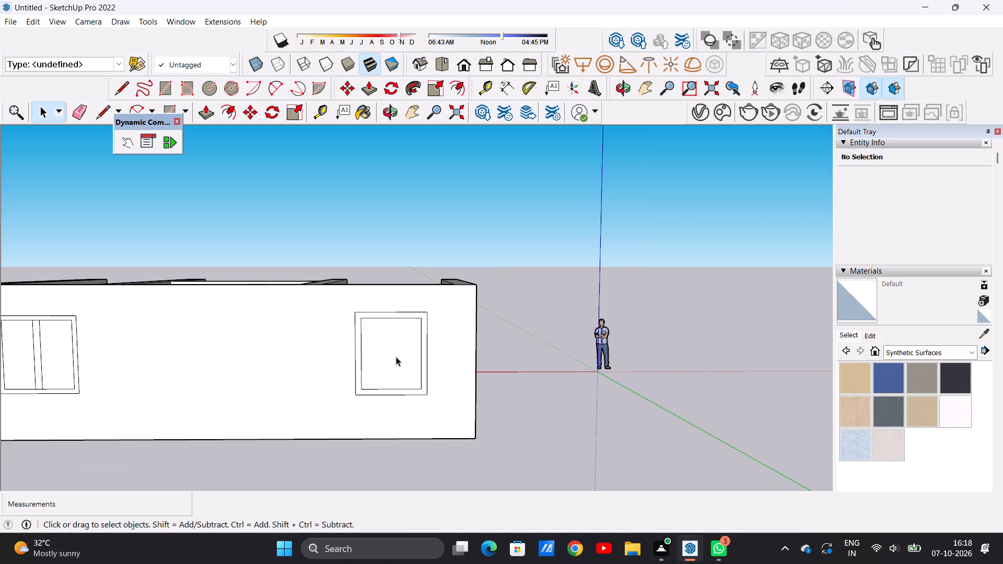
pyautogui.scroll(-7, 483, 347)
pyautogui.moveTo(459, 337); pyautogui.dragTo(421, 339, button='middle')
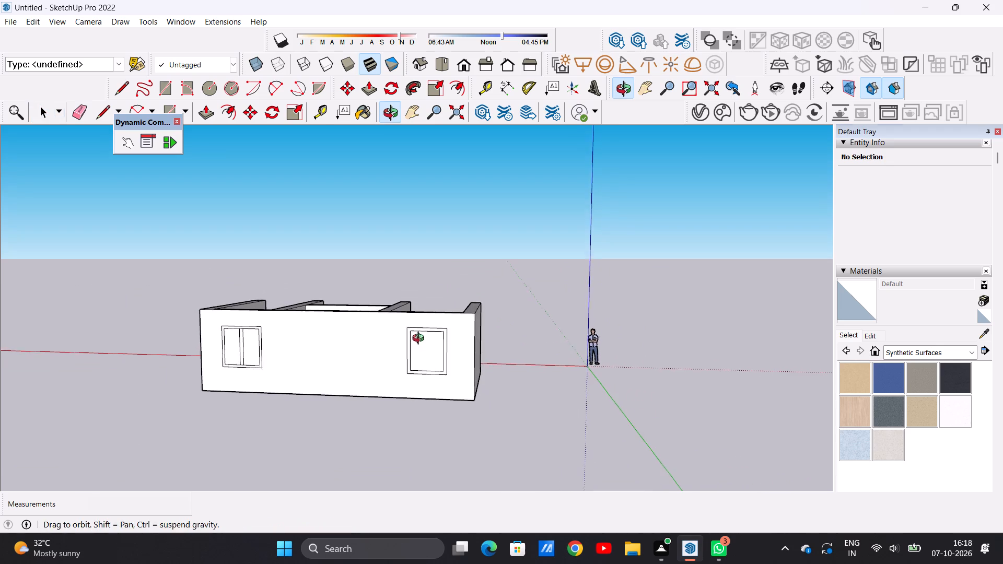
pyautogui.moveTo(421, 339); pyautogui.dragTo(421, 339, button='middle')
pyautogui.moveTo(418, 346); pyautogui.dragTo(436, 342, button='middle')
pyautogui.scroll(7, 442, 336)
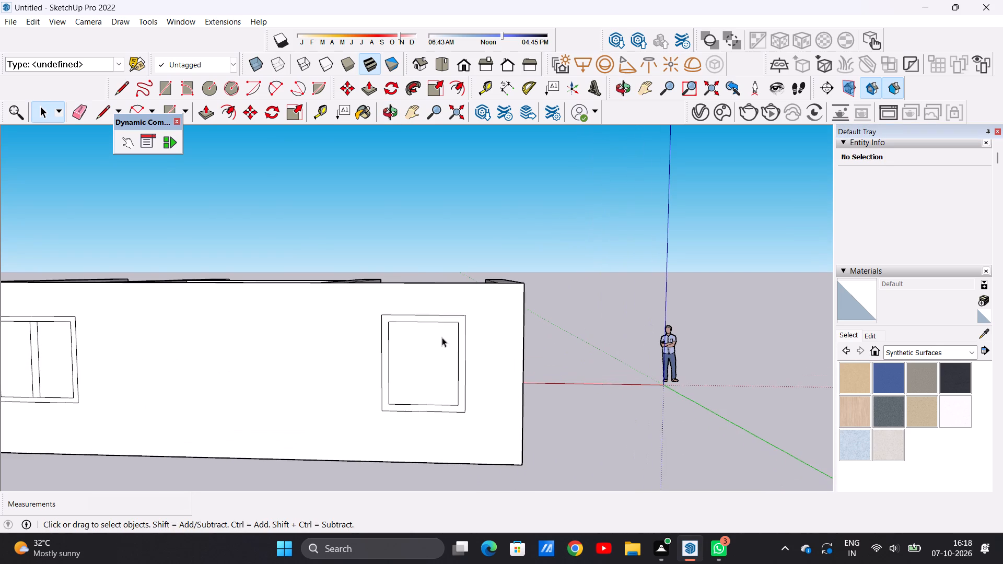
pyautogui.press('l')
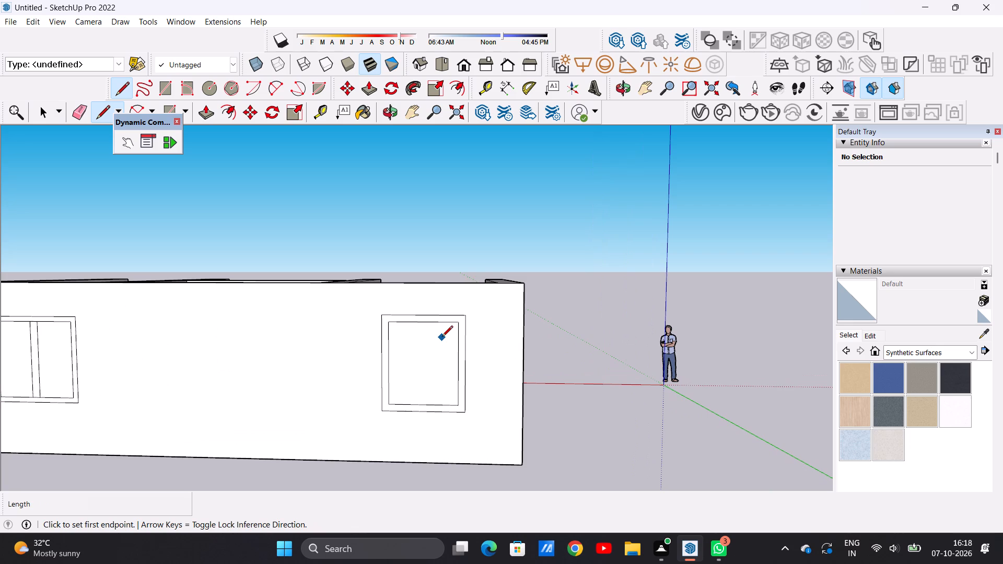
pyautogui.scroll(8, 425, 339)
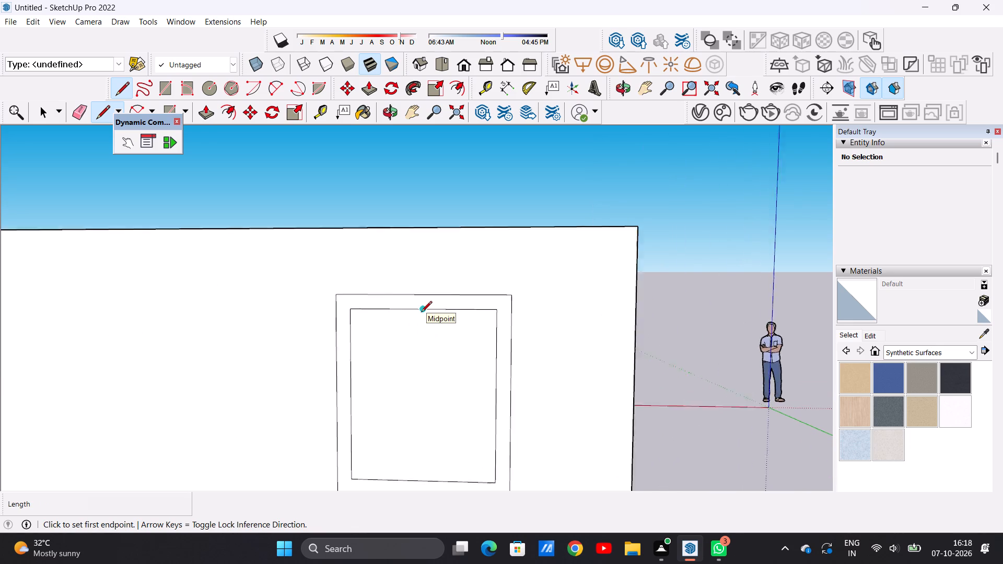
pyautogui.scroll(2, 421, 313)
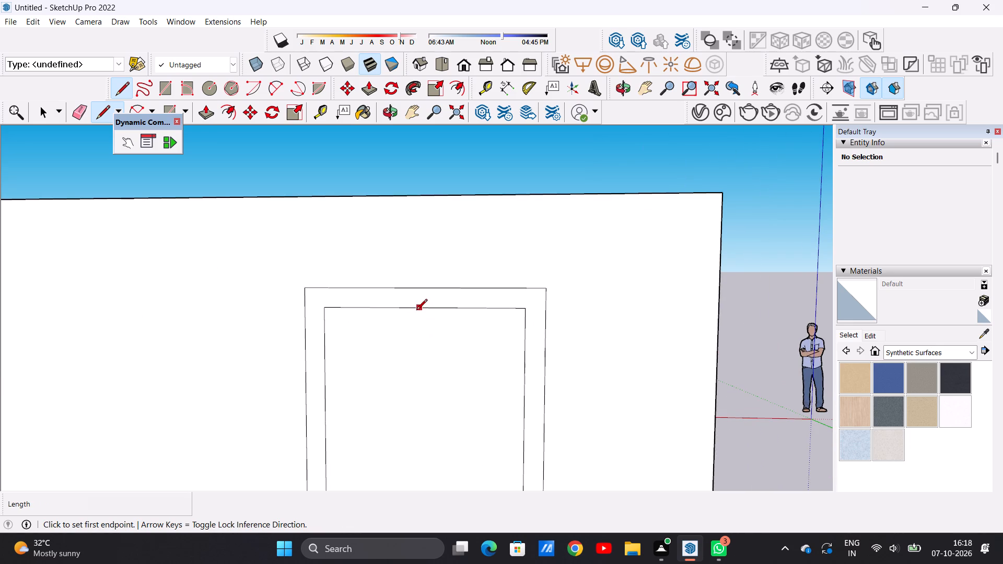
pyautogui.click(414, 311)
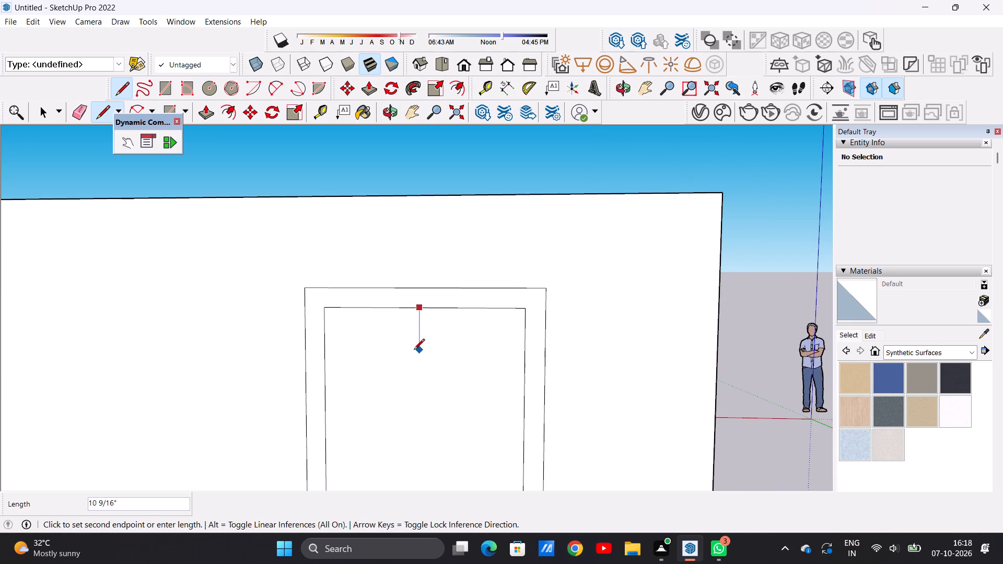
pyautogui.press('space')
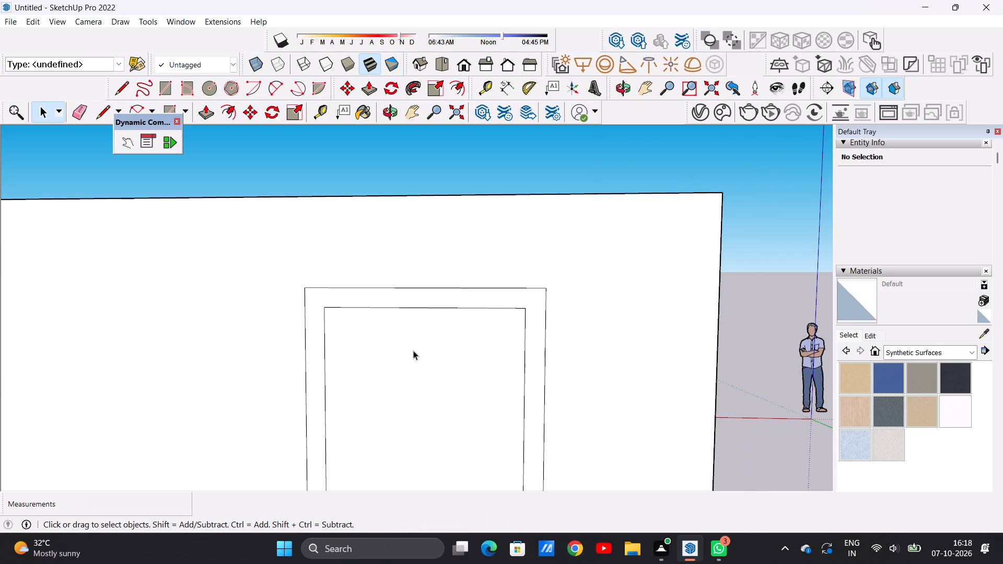
# Draw two vertical mullion lines about 4' 11 3/8" long near the middle of the window's inner rectangle on the outer wall face.
pyautogui.press('l')
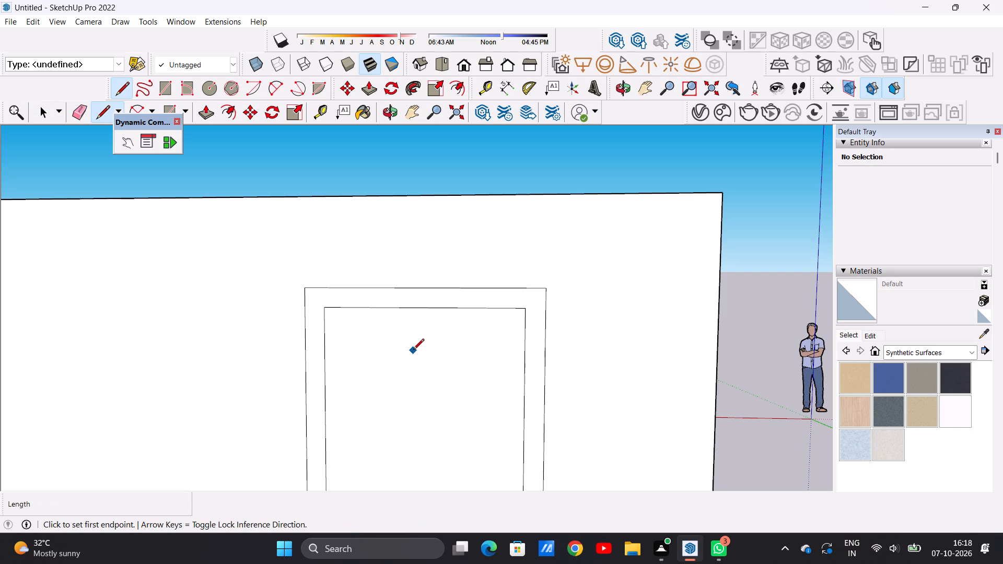
pyautogui.click(413, 310)
pyautogui.scroll(-3, 409, 331)
pyautogui.scroll(1, 409, 325)
pyautogui.scroll(-9, 409, 323)
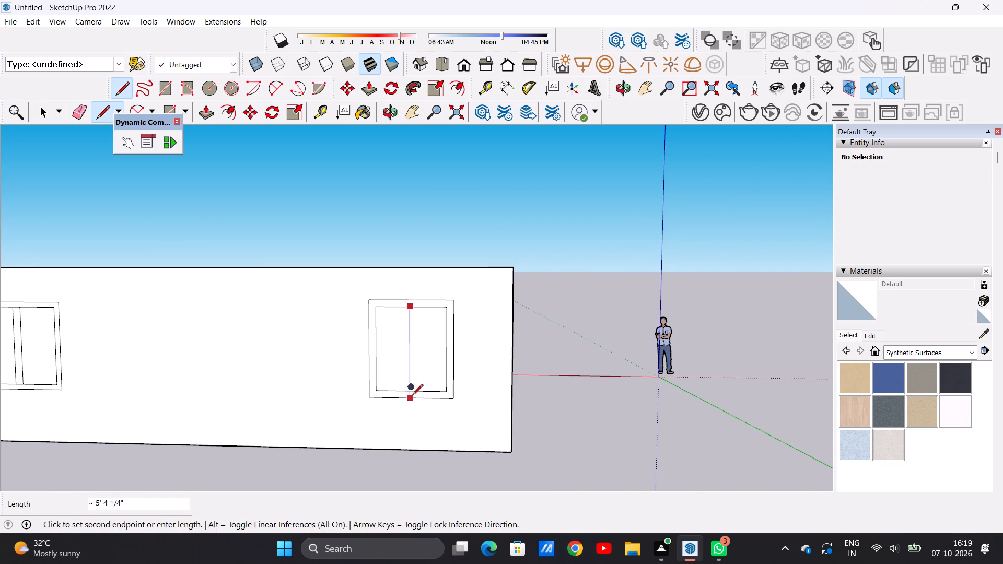
pyautogui.scroll(11, 409, 396)
pyautogui.click(411, 379)
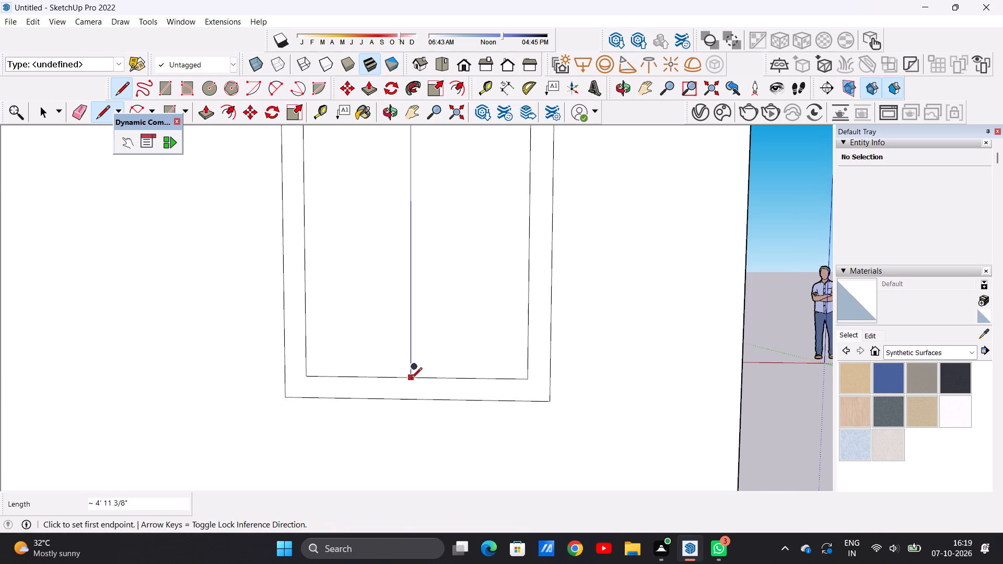
pyautogui.scroll(-8, 407, 370)
pyautogui.scroll(7, 425, 257)
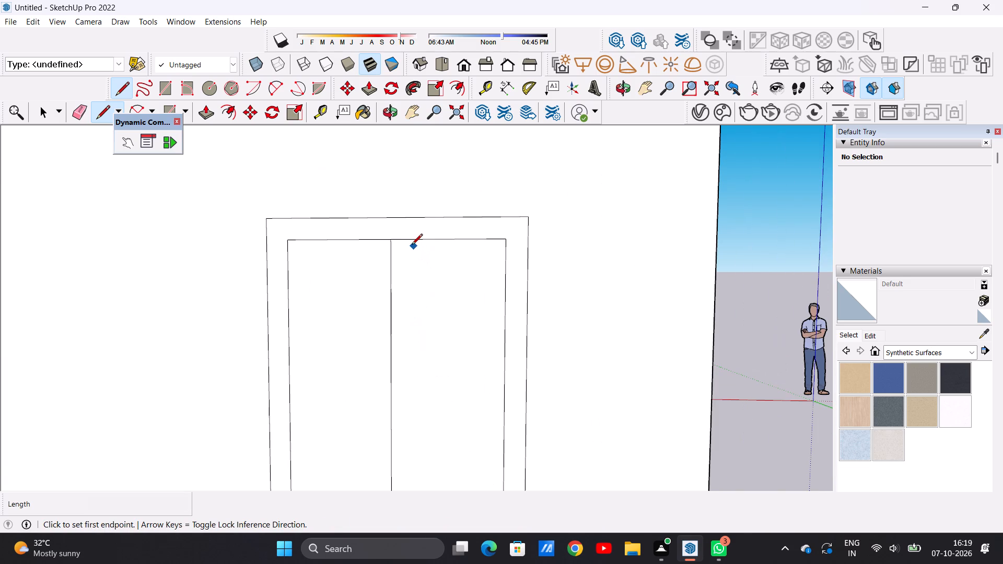
pyautogui.click(414, 241)
pyautogui.scroll(-8, 416, 279)
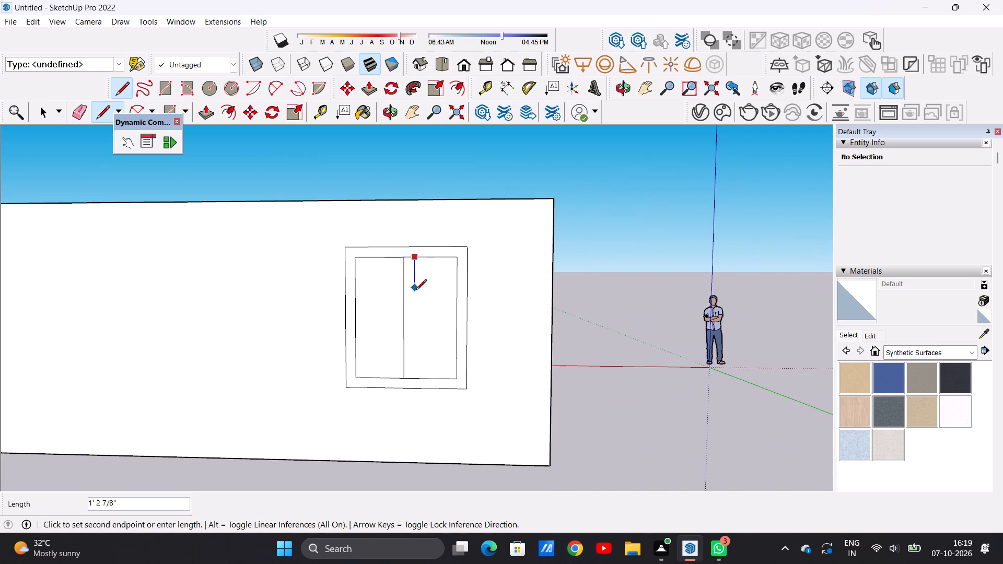
pyautogui.click(413, 380)
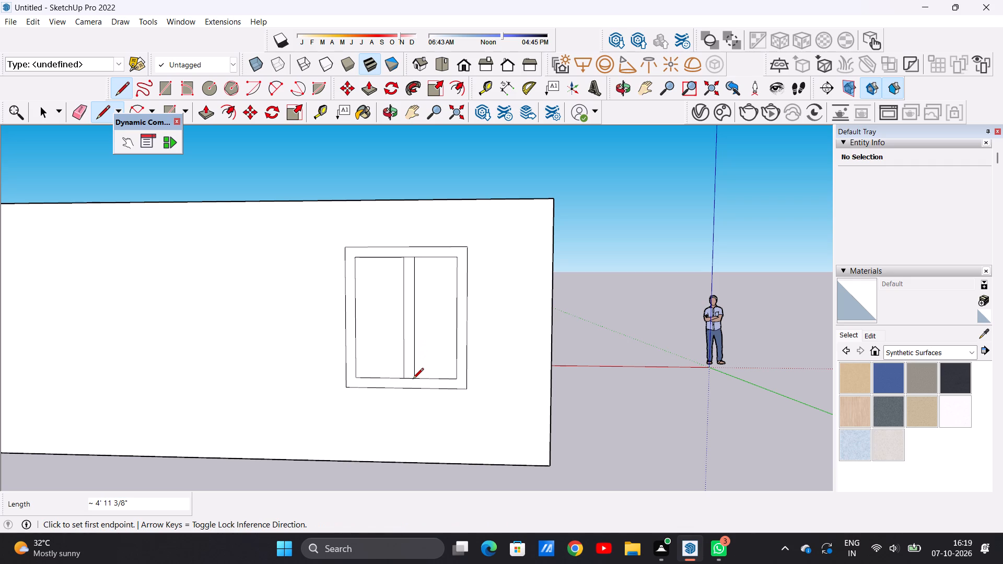
pyautogui.scroll(-9, 419, 357)
pyautogui.scroll(4, 417, 343)
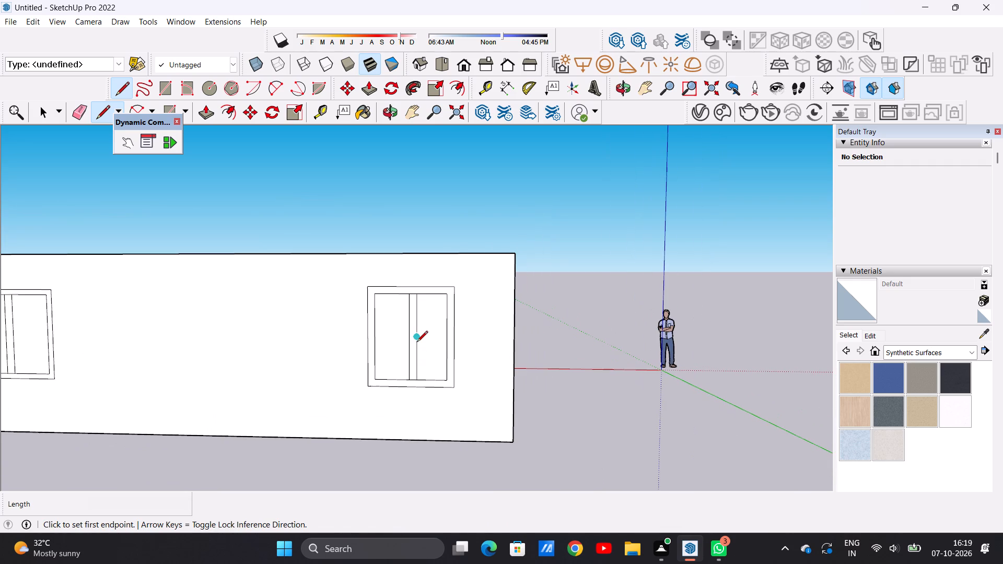
# Examine the whole villa from the rear, front and above, checking the end-bay windows, the arched entrance and the open-topped rooms.
pyautogui.press('space')
pyautogui.scroll(-7, 415, 343)
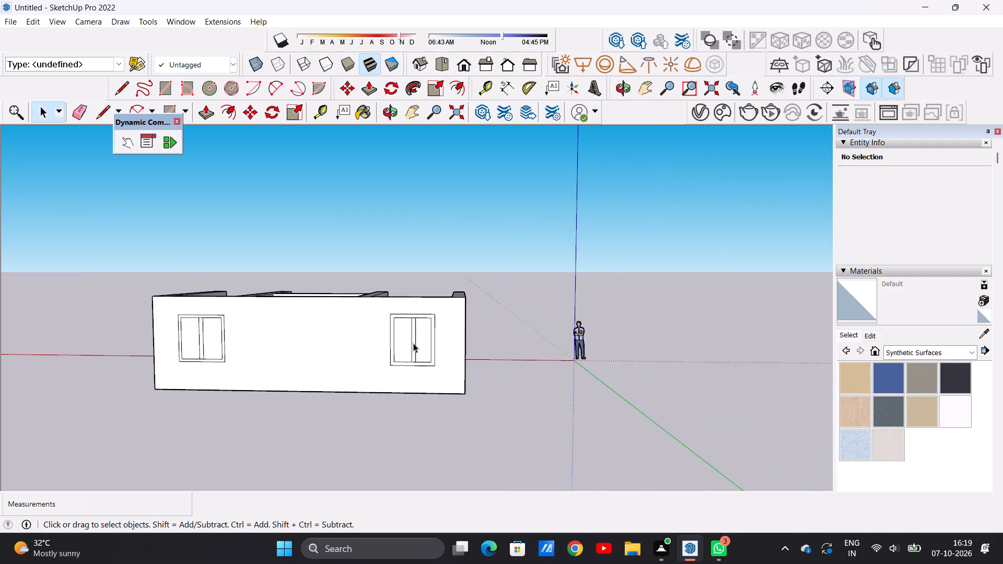
pyautogui.scroll(-7, 413, 343)
pyautogui.moveTo(470, 333); pyautogui.dragTo(196, 363, button='middle')
pyautogui.moveTo(474, 365); pyautogui.dragTo(159, 365, button='middle')
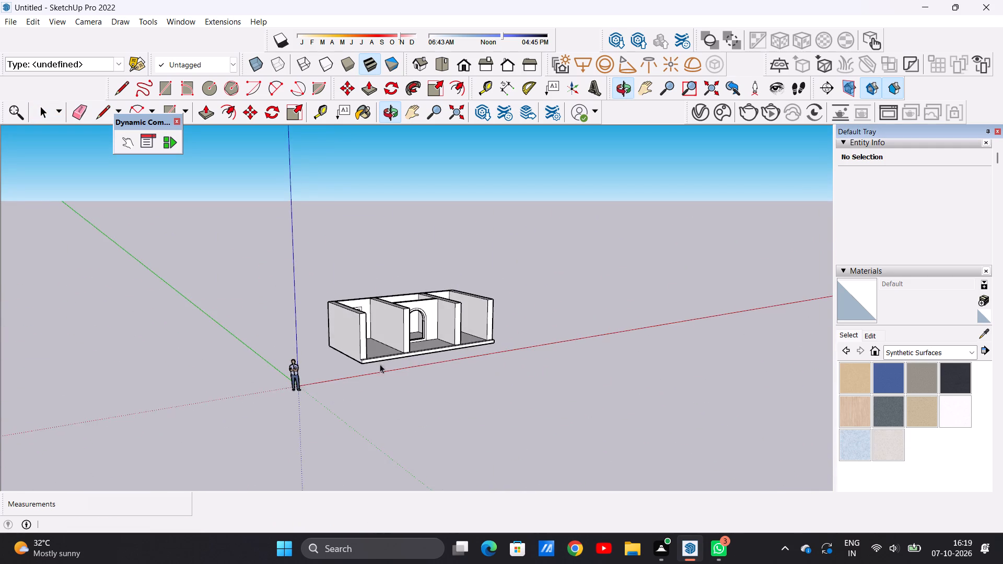
pyautogui.moveTo(429, 368); pyautogui.dragTo(324, 355, button='middle')
pyautogui.scroll(4, 396, 304)
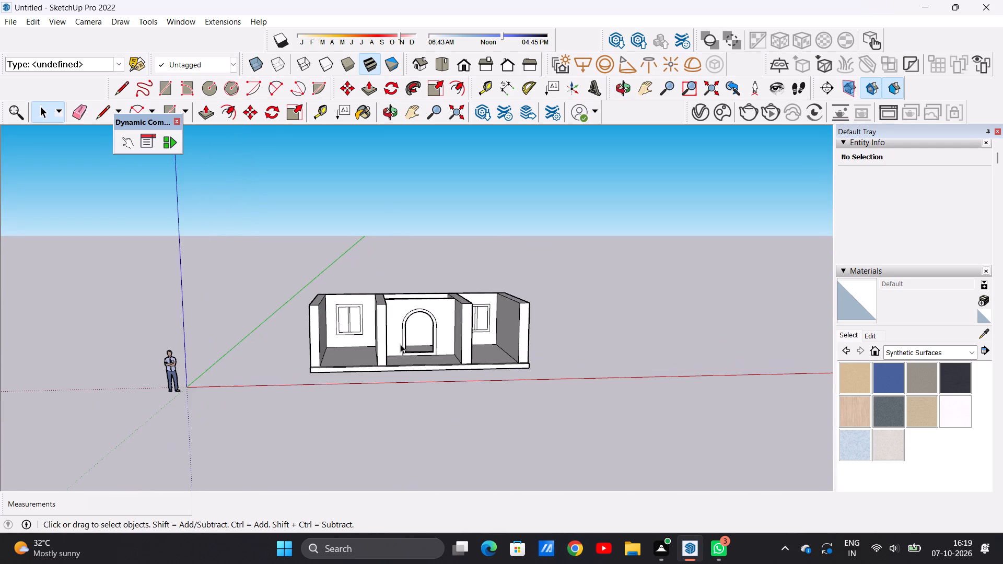
pyautogui.moveTo(395, 342); pyautogui.dragTo(385, 317, button='middle')
pyautogui.scroll(8, 421, 295)
pyautogui.moveTo(416, 300); pyautogui.dragTo(418, 416, button='middle')
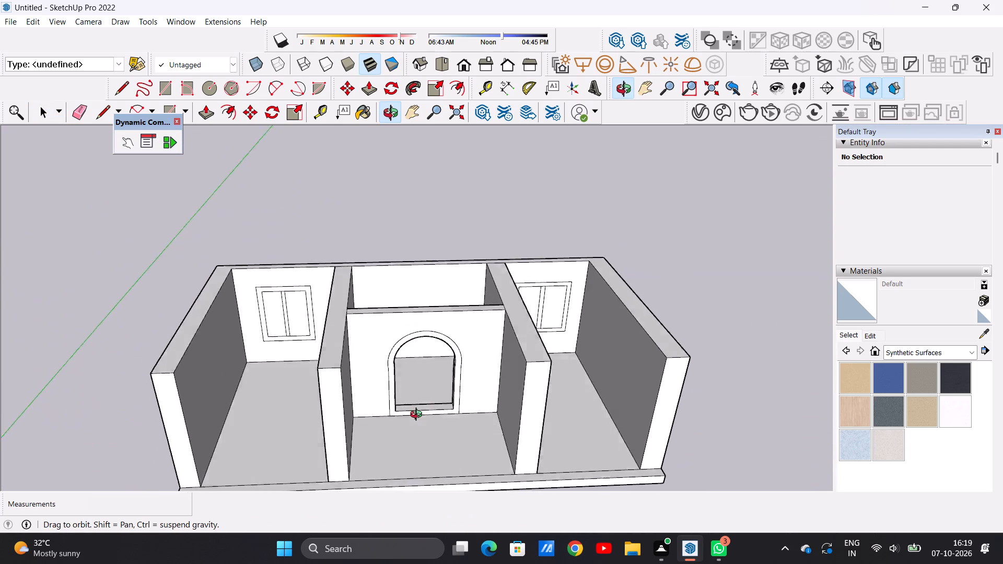
pyautogui.moveTo(418, 416); pyautogui.dragTo(409, 451, button='middle')
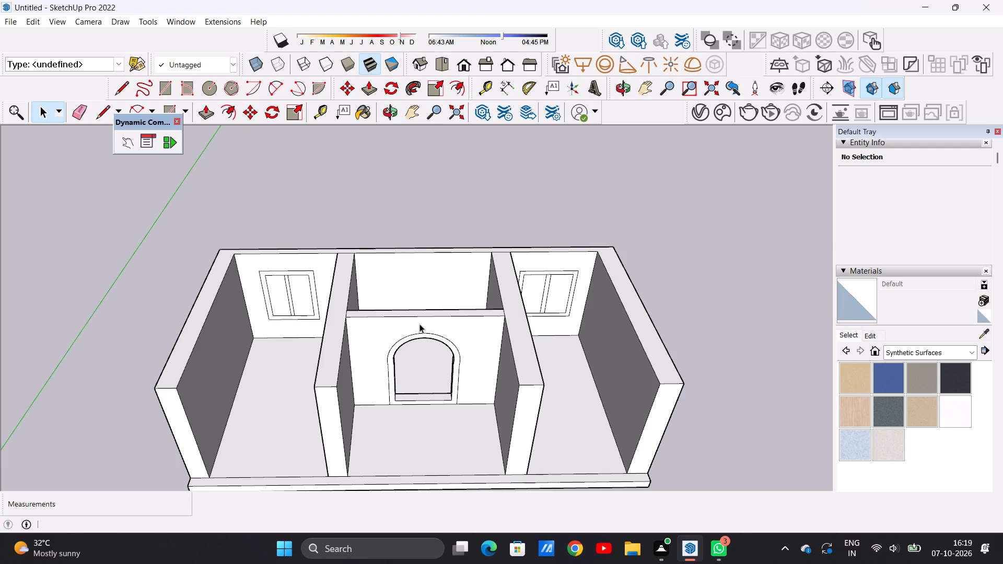
pyautogui.scroll(-5, 416, 316)
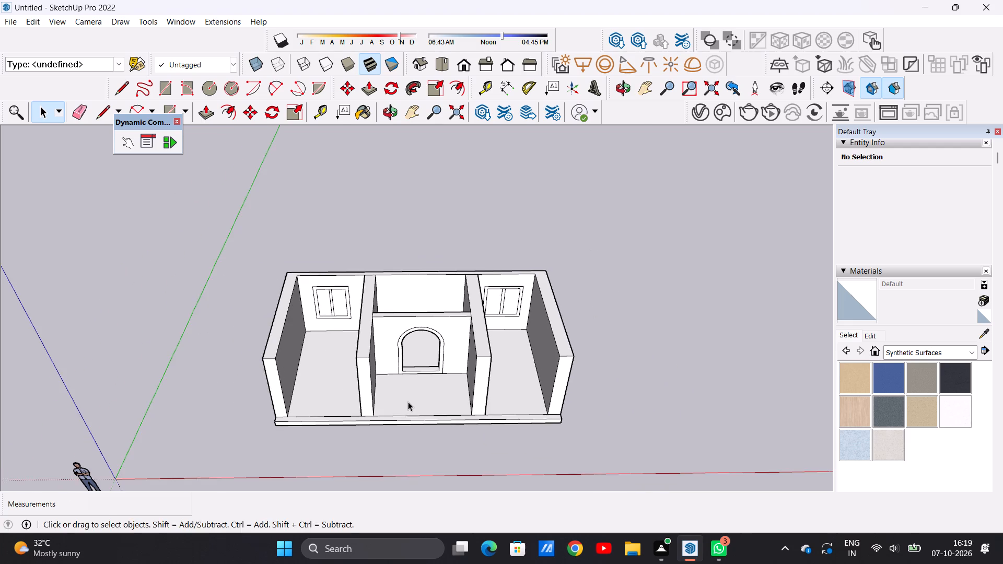
pyautogui.moveTo(408, 402); pyautogui.dragTo(404, 273, button='middle')
pyautogui.moveTo(416, 361); pyautogui.dragTo(411, 311, button='middle')
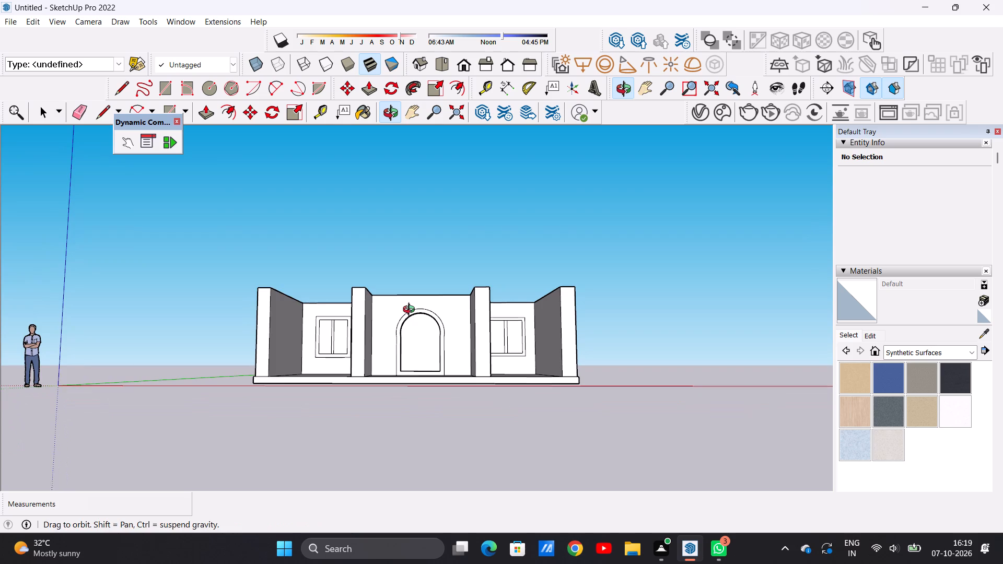
pyautogui.moveTo(411, 311); pyautogui.dragTo(412, 312, button='middle')
pyautogui.scroll(7, 416, 312)
pyautogui.scroll(-8, 417, 323)
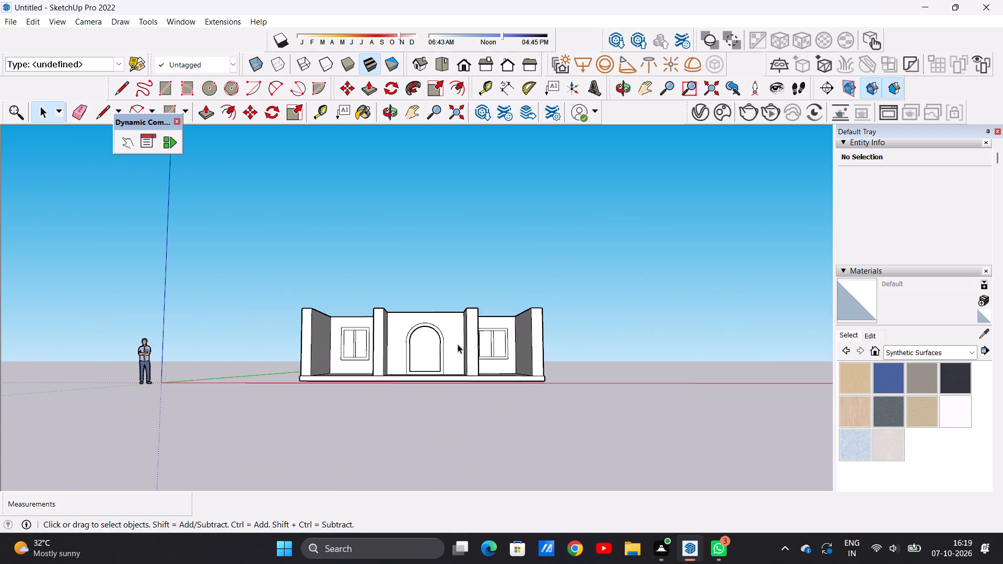
pyautogui.scroll(-2, 461, 344)
pyautogui.moveTo(458, 341); pyautogui.dragTo(452, 433, button='middle')
pyautogui.scroll(6, 374, 342)
pyautogui.scroll(-1, 374, 342)
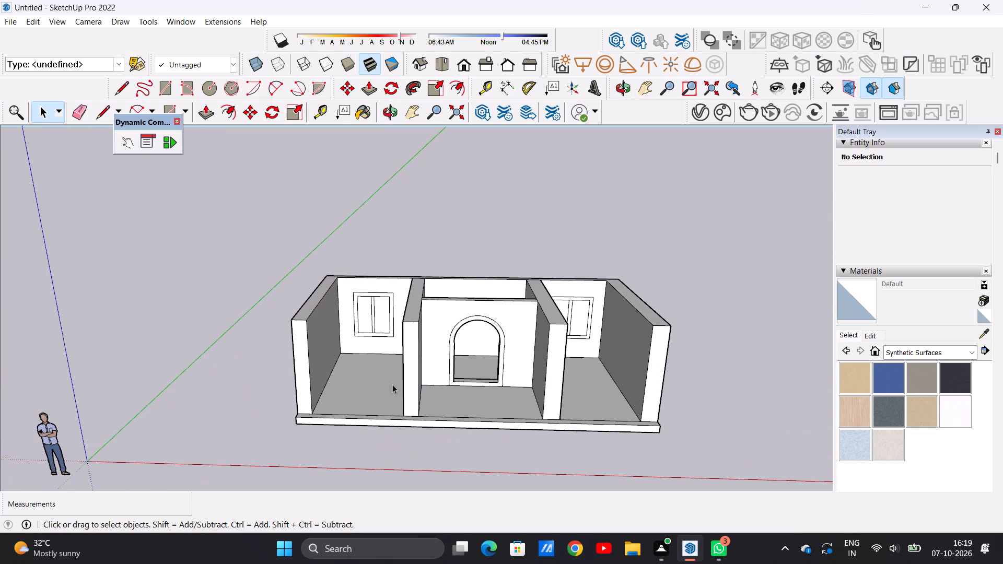
pyautogui.scroll(-2, 386, 373)
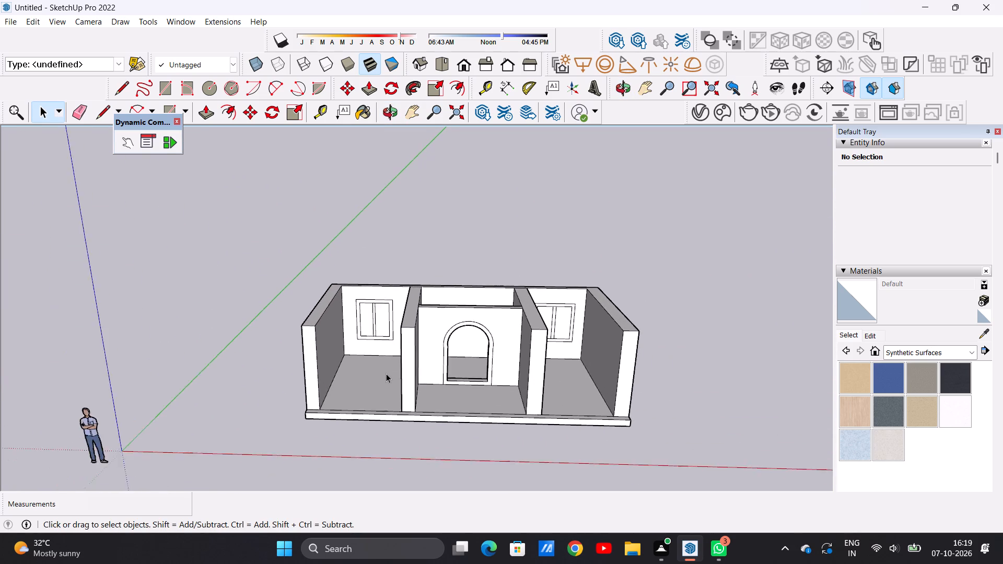
pyautogui.scroll(-2, 386, 373)
pyautogui.scroll(7, 387, 331)
pyautogui.moveTo(388, 387); pyautogui.dragTo(388, 313, button='middle')
pyautogui.scroll(10, 384, 338)
pyautogui.scroll(-20, 386, 350)
pyautogui.scroll(-10, 386, 350)
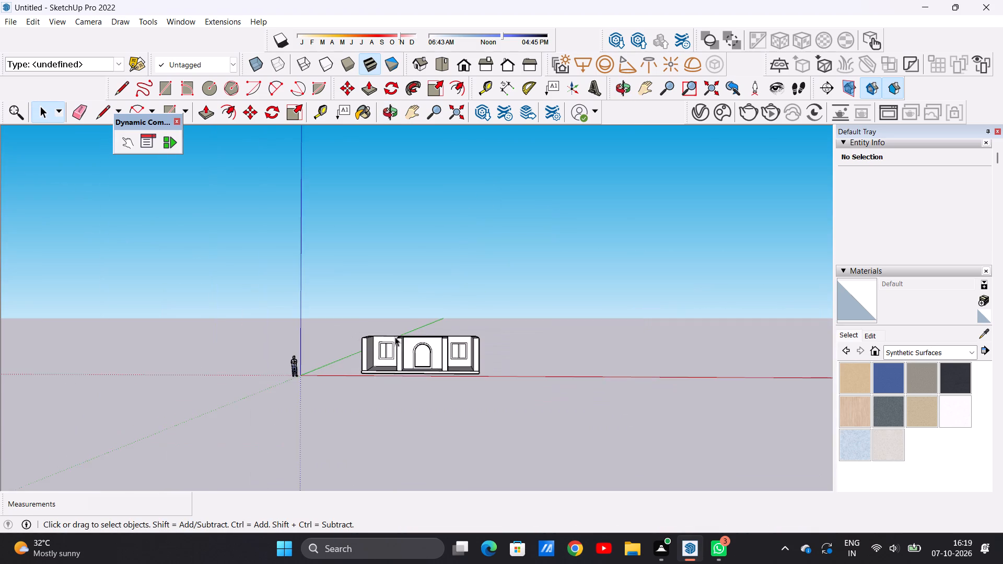
pyautogui.moveTo(376, 354); pyautogui.dragTo(372, 458, button='middle')
pyautogui.scroll(12, 382, 382)
pyautogui.scroll(-1, 390, 360)
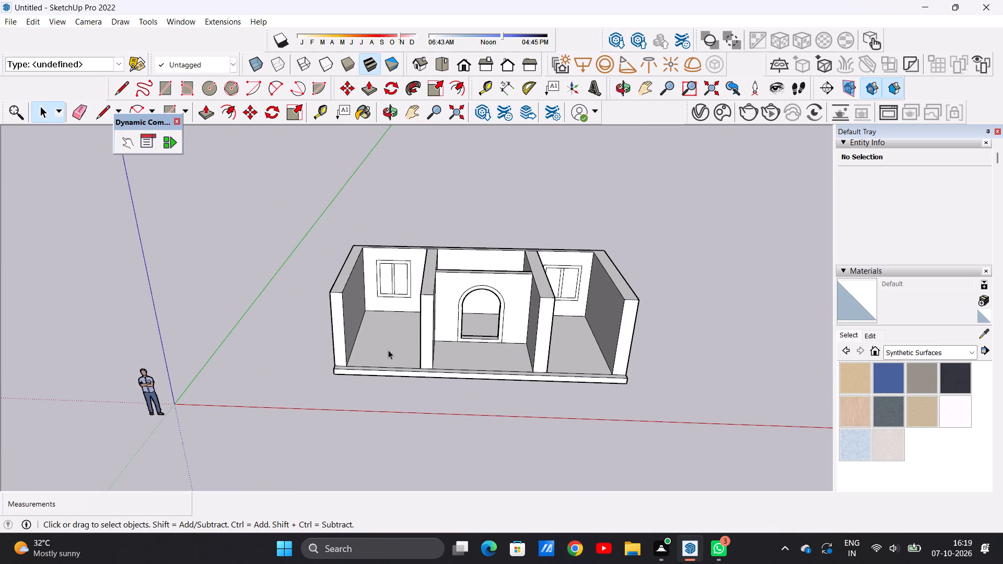
pyautogui.scroll(6, 397, 258)
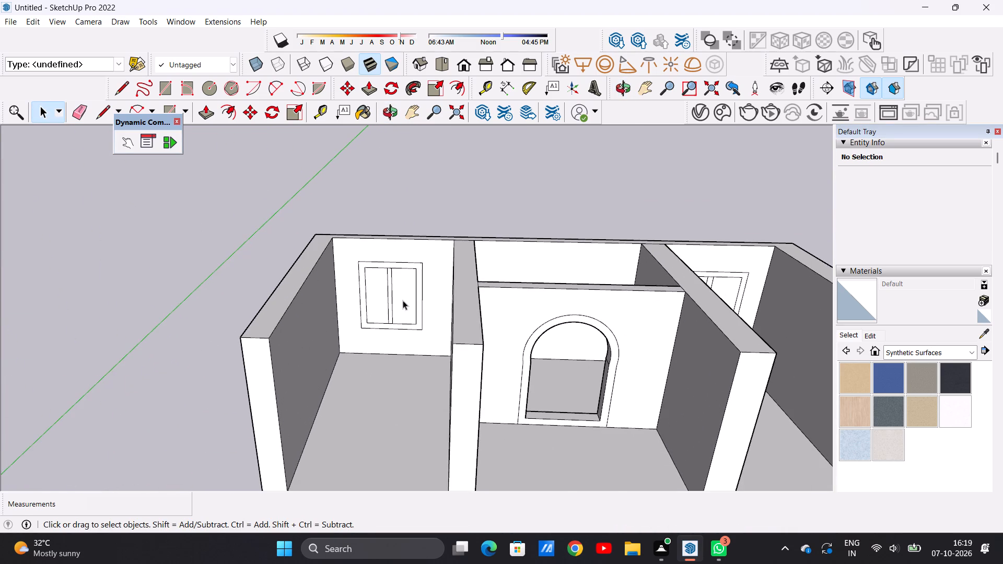
pyautogui.scroll(-6, 406, 306)
pyautogui.moveTo(387, 352); pyautogui.dragTo(399, 434, button='middle')
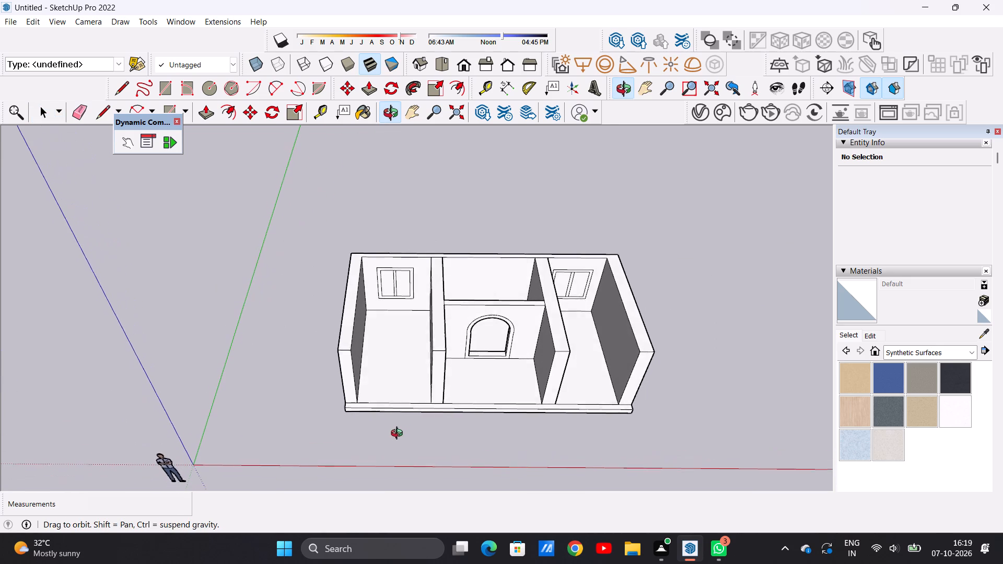
pyautogui.moveTo(399, 434); pyautogui.dragTo(399, 437, button='middle')
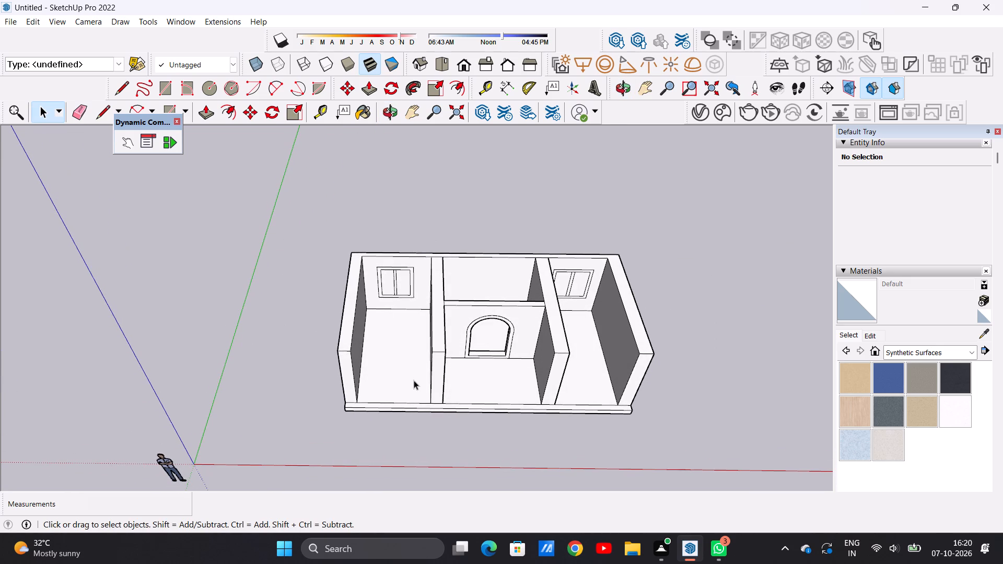
pyautogui.moveTo(416, 383); pyautogui.dragTo(402, 452, button='middle')
pyautogui.scroll(6, 405, 395)
pyautogui.middleClick(401, 352)
pyautogui.scroll(1, 401, 352)
pyautogui.scroll(-9, 401, 357)
pyautogui.moveTo(399, 345); pyautogui.dragTo(412, 229, button='middle')
pyautogui.scroll(5, 413, 292)
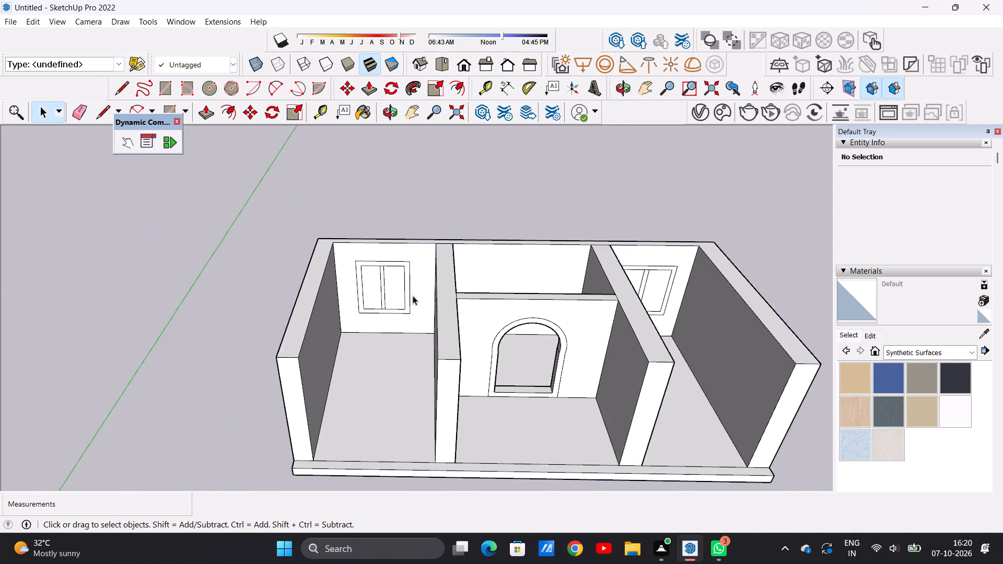
pyautogui.scroll(8, 413, 296)
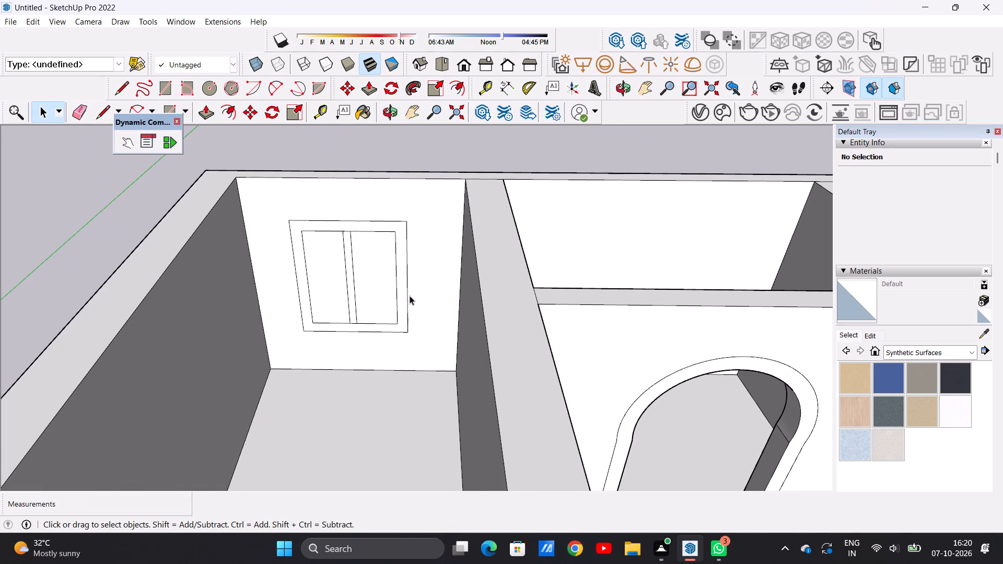
pyautogui.scroll(-4, 344, 299)
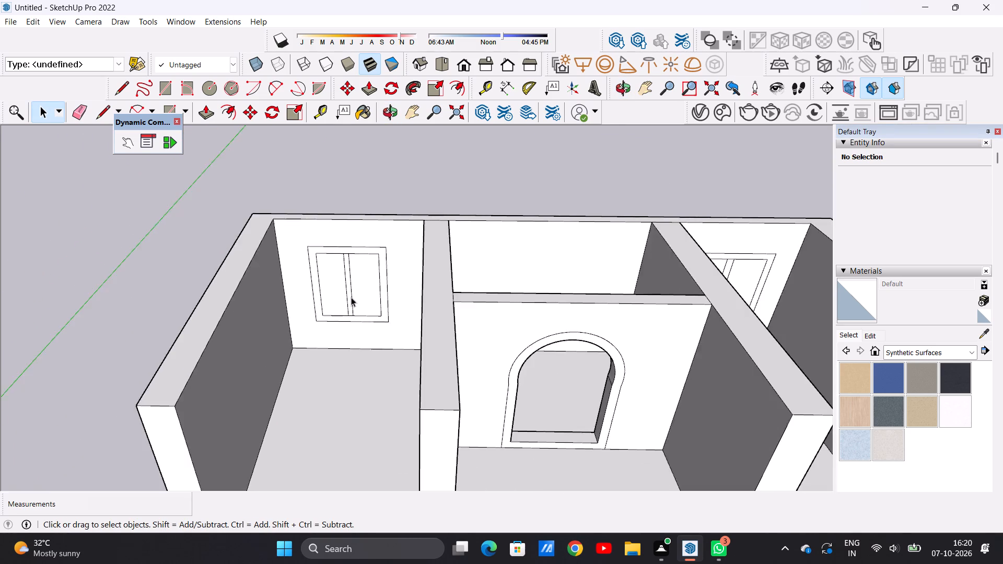
pyautogui.scroll(-6, 351, 297)
pyautogui.moveTo(348, 387); pyautogui.dragTo(371, 299, button='middle')
pyautogui.scroll(2, 369, 370)
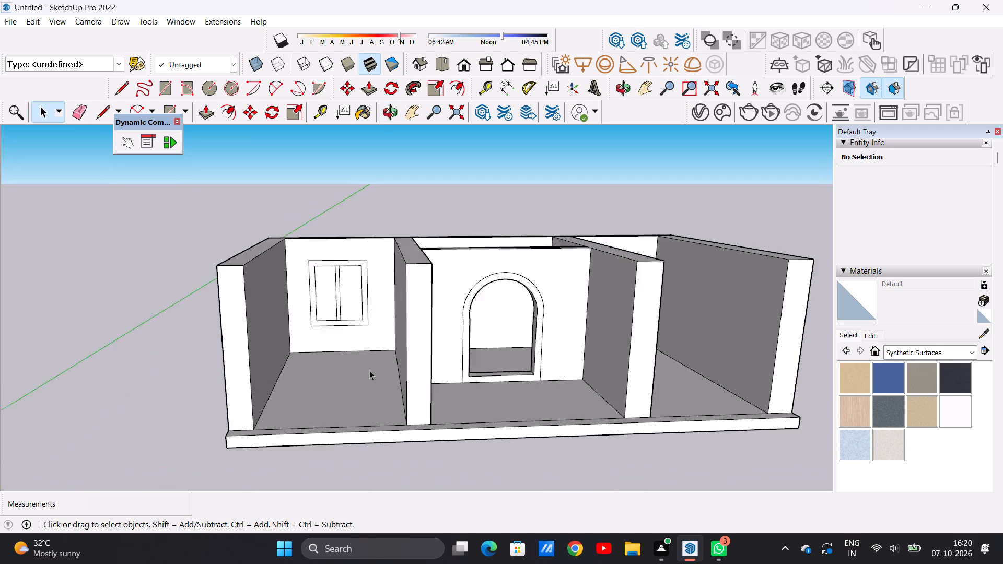
pyautogui.scroll(4, 369, 370)
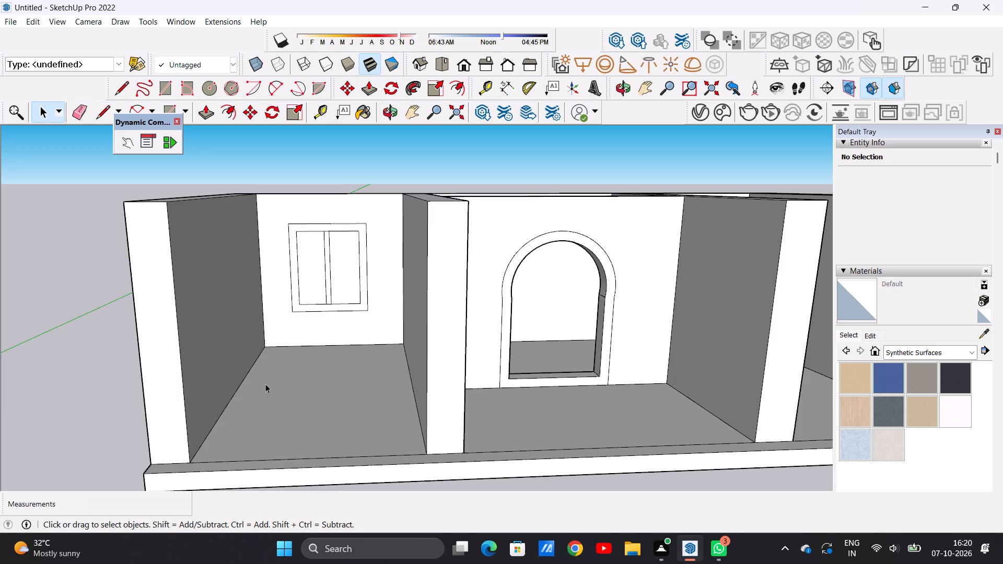
pyautogui.scroll(-10, 269, 356)
pyautogui.moveTo(284, 357); pyautogui.dragTo(265, 460, button='middle')
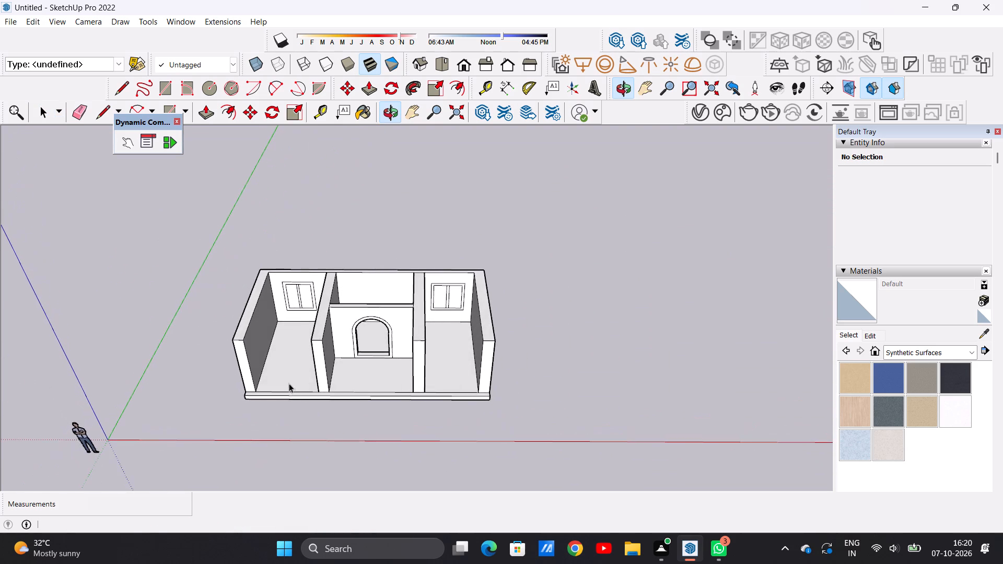
pyautogui.scroll(6, 284, 368)
pyautogui.scroll(-6, 291, 385)
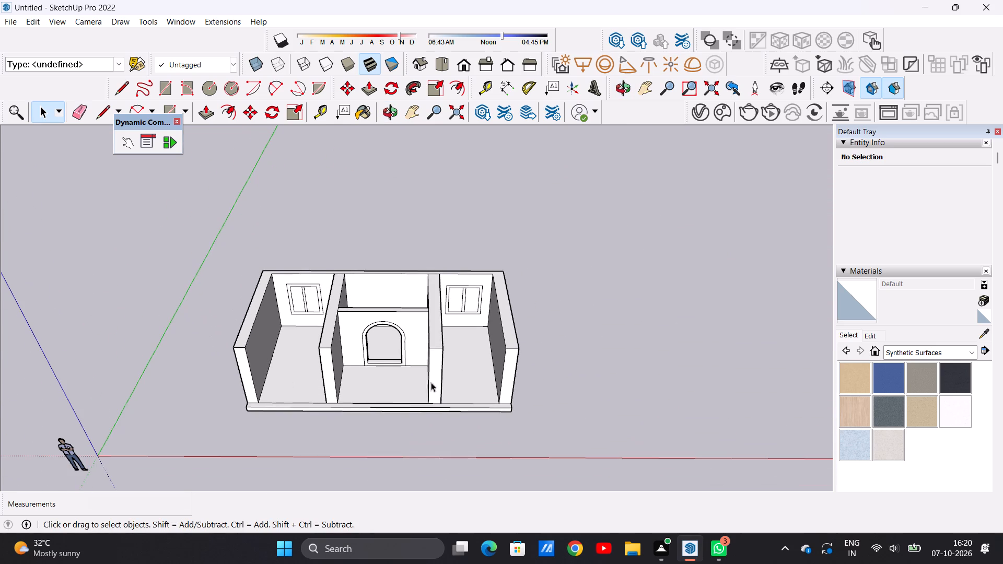
pyautogui.scroll(2, 283, 324)
pyautogui.scroll(-1, 283, 324)
pyautogui.scroll(4, 283, 324)
pyautogui.scroll(4, 332, 303)
pyautogui.moveTo(317, 356); pyautogui.dragTo(342, 263, button='middle')
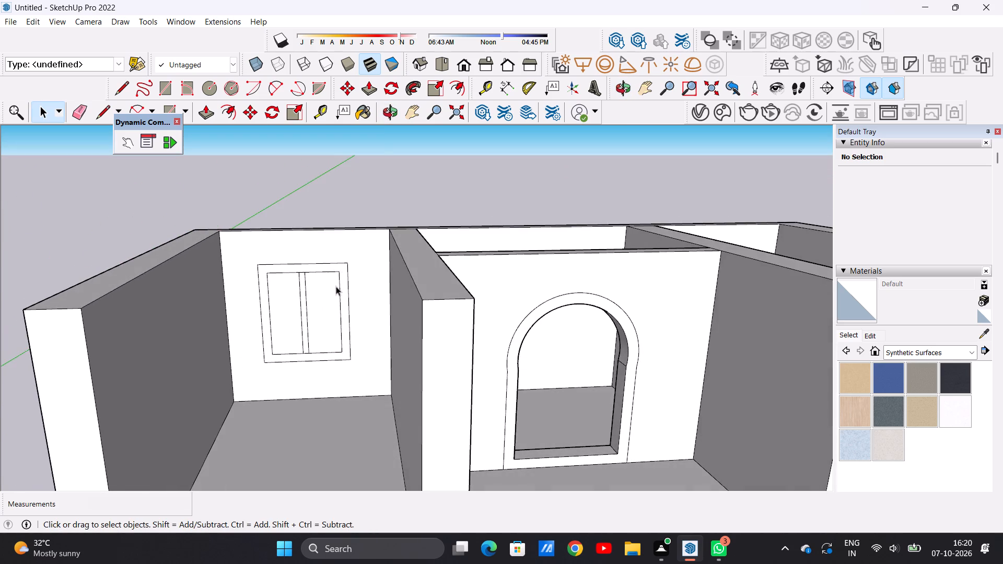
pyautogui.scroll(-13, 342, 331)
pyautogui.moveTo(348, 324); pyautogui.dragTo(313, 478, button='middle')
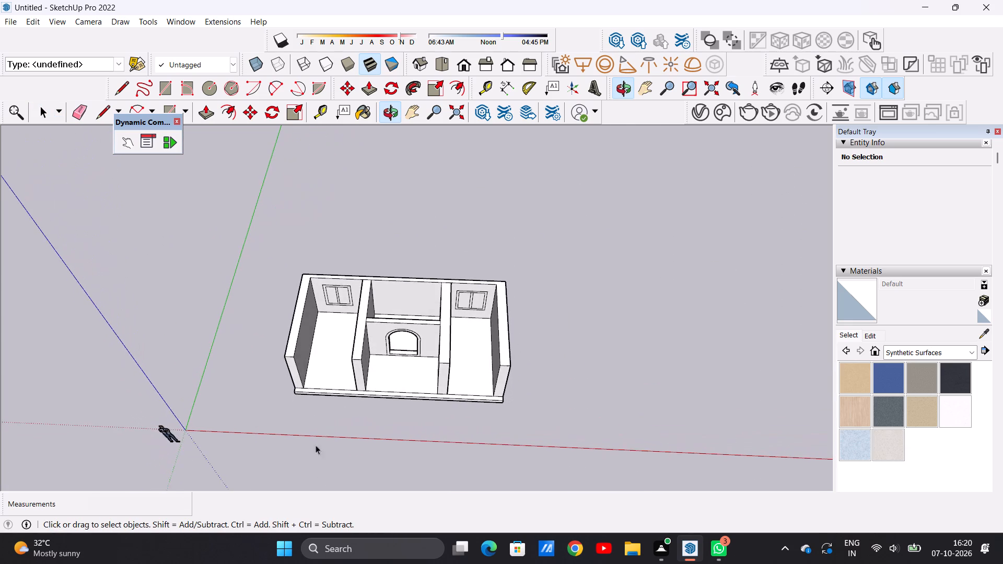
pyautogui.scroll(6, 336, 284)
pyautogui.moveTo(331, 308); pyautogui.dragTo(331, 368, button='middle')
pyautogui.scroll(-5, 342, 289)
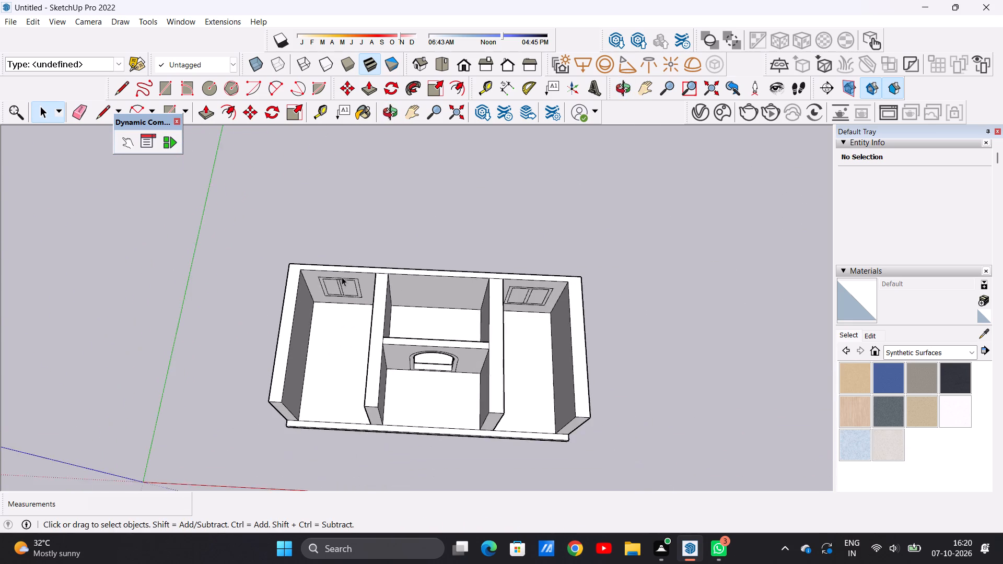
pyautogui.scroll(-2, 342, 277)
pyautogui.scroll(3, 347, 349)
pyautogui.scroll(-1, 347, 351)
pyautogui.scroll(4, 347, 351)
pyautogui.moveTo(321, 388); pyautogui.dragTo(325, 257, button='middle')
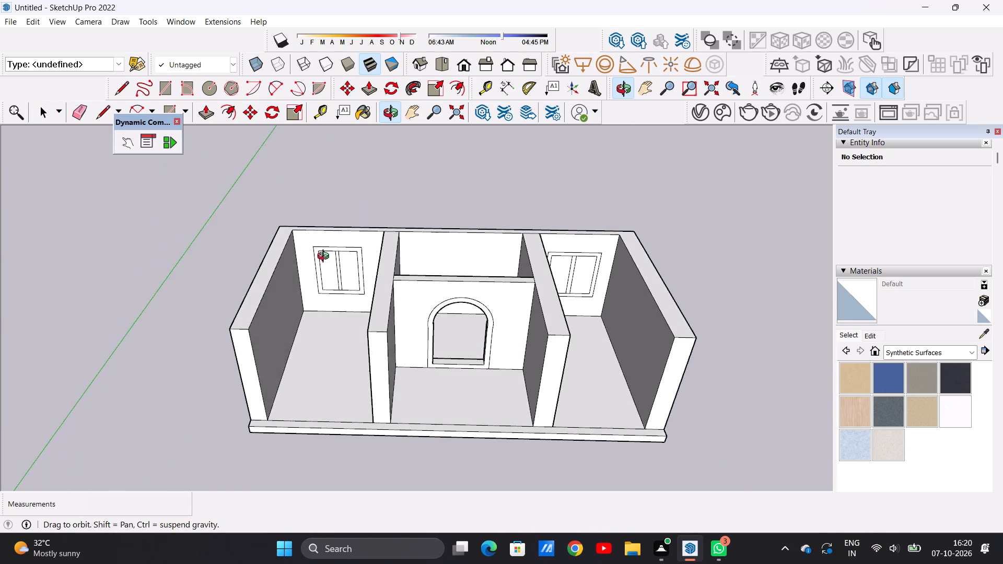
pyautogui.moveTo(325, 257); pyautogui.dragTo(414, 265, button='middle')
pyautogui.moveTo(352, 370); pyautogui.dragTo(325, 298, button='middle')
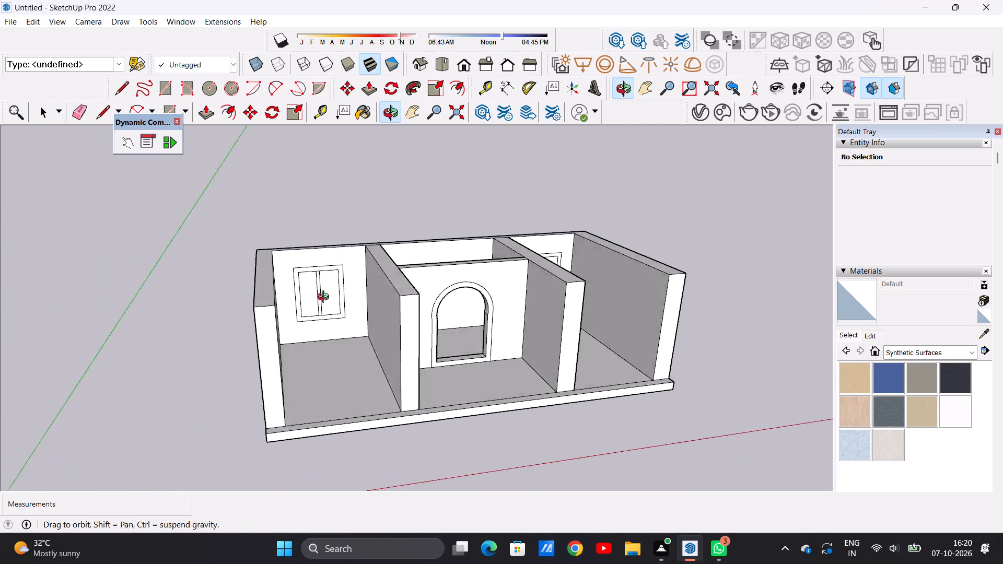
pyautogui.moveTo(325, 298); pyautogui.dragTo(283, 256, button='middle')
pyautogui.scroll(-12, 273, 332)
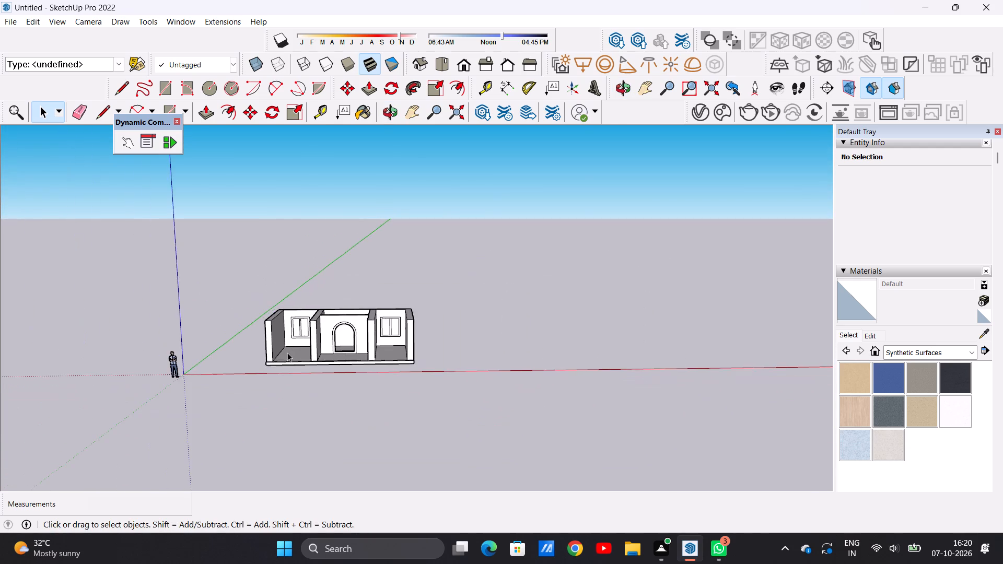
pyautogui.scroll(12, 297, 301)
# Copy the left end bay's floor face with its edges straight up to the wall tops to cover that bay.
pyautogui.moveTo(310, 310); pyautogui.dragTo(289, 431, button='middle')
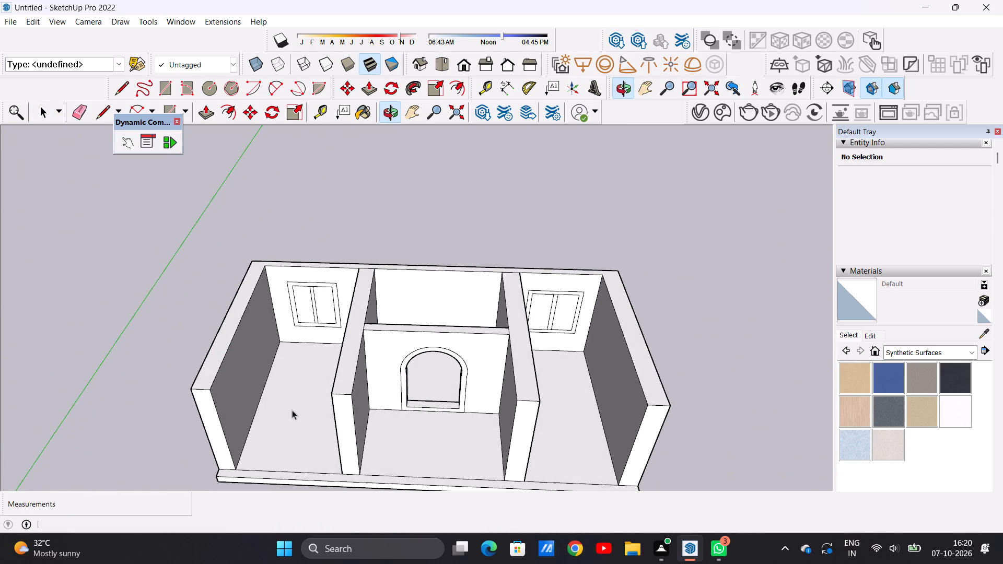
pyautogui.scroll(-7, 328, 306)
pyautogui.moveTo(320, 316); pyautogui.dragTo(326, 414, button='middle')
pyautogui.scroll(8, 325, 355)
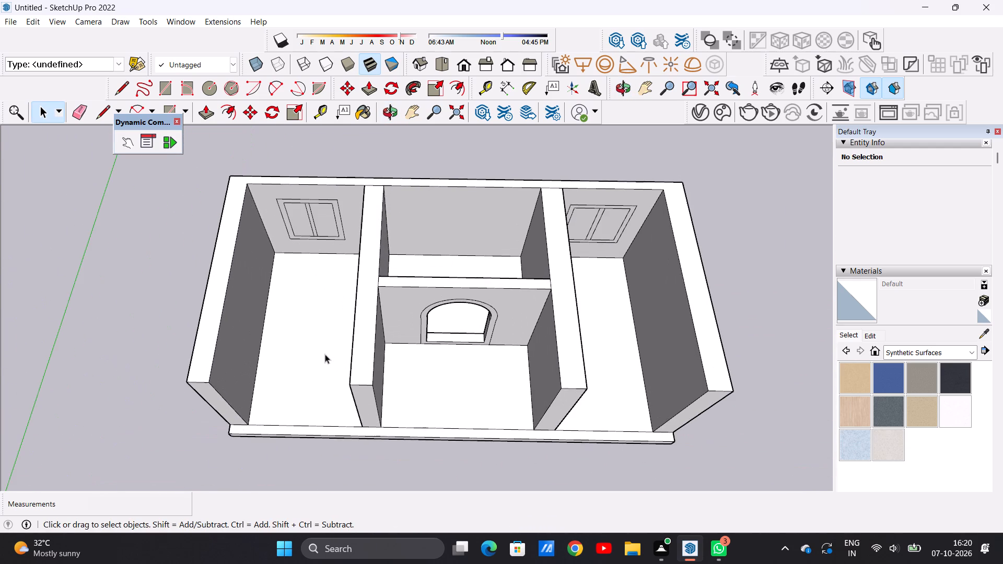
pyautogui.doubleClick(325, 354)
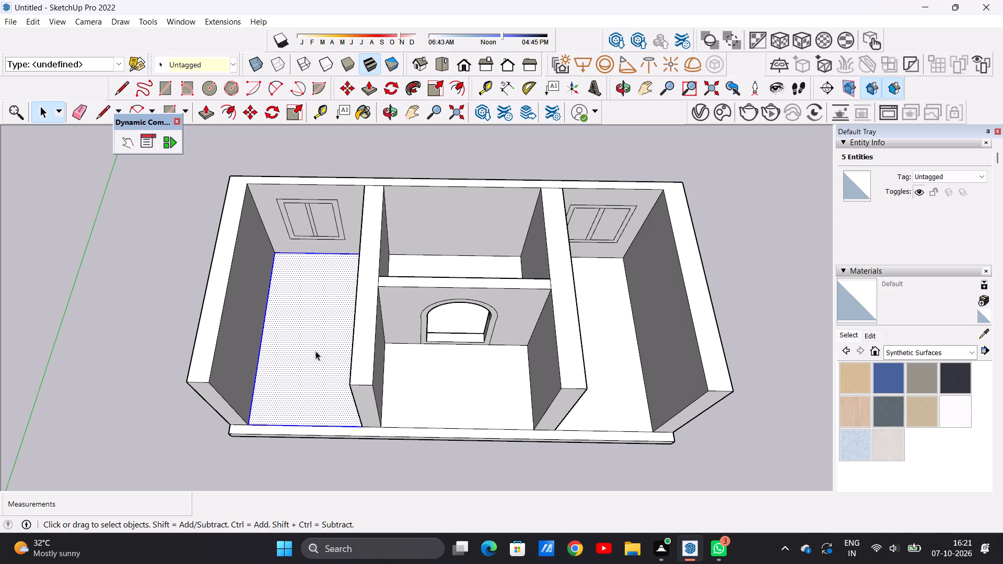
pyautogui.scroll(5, 283, 252)
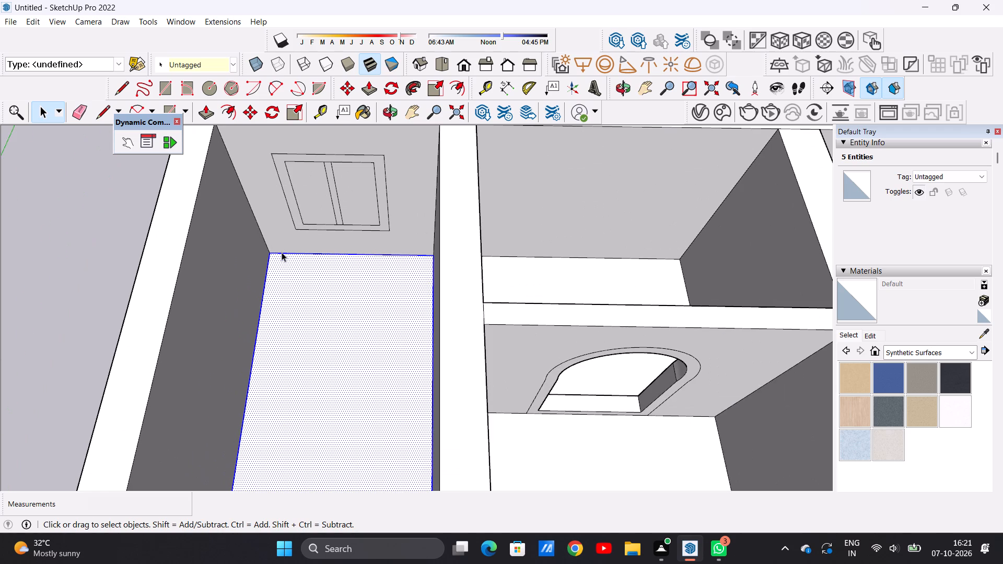
pyautogui.press('m')
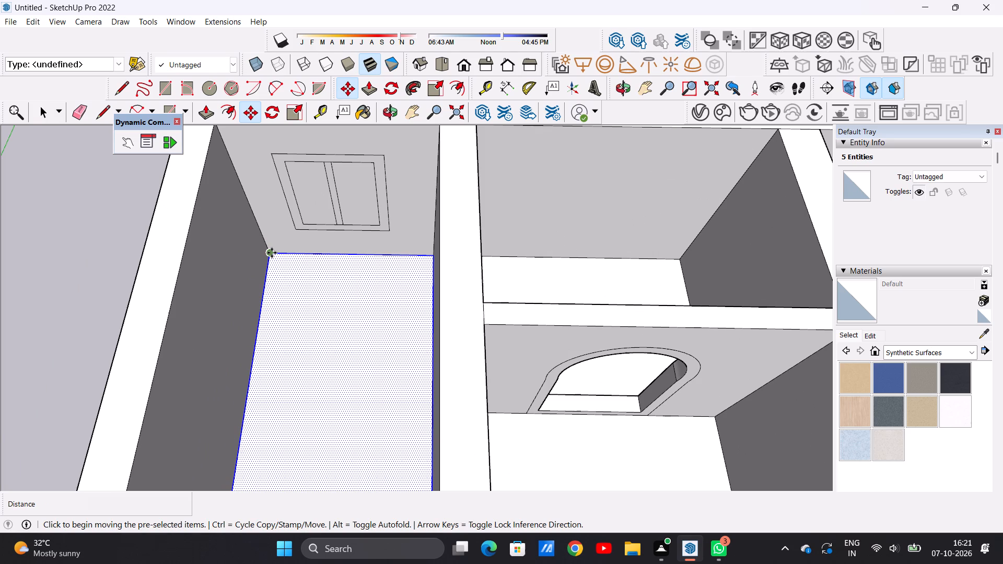
pyautogui.click(272, 253)
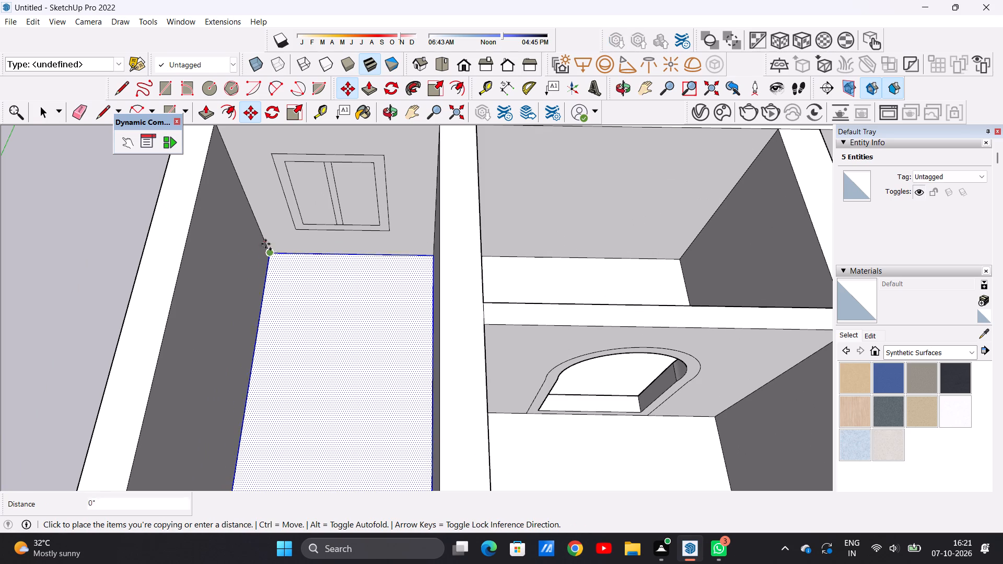
pyautogui.scroll(-7, 258, 225)
pyautogui.scroll(6, 247, 185)
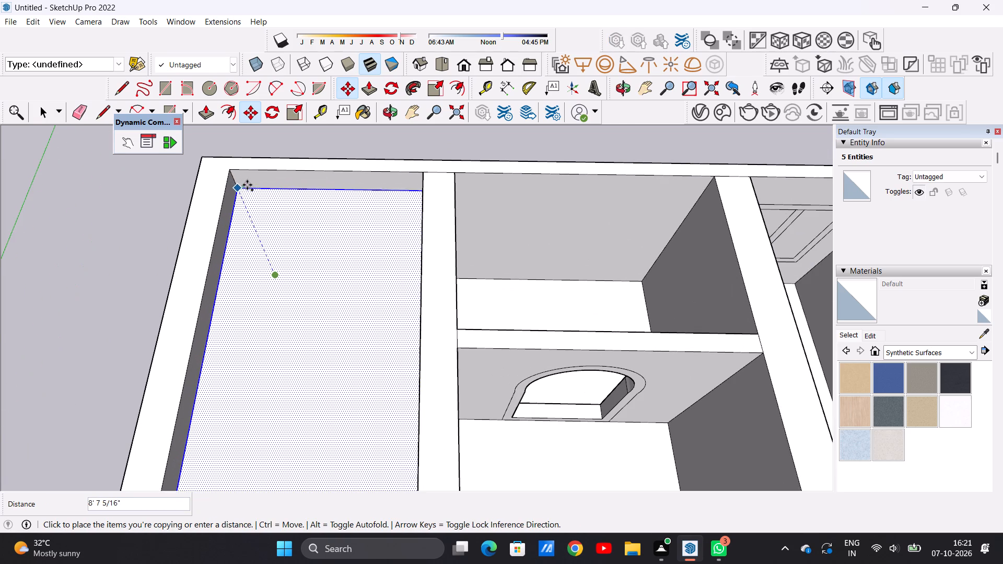
pyautogui.click(232, 172)
pyautogui.press('space')
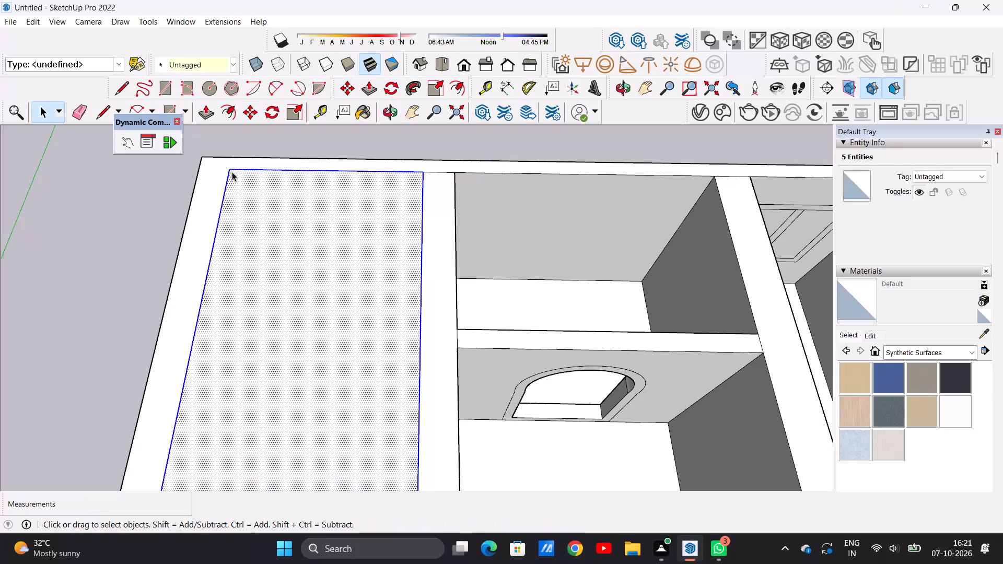
pyautogui.scroll(-9, 249, 268)
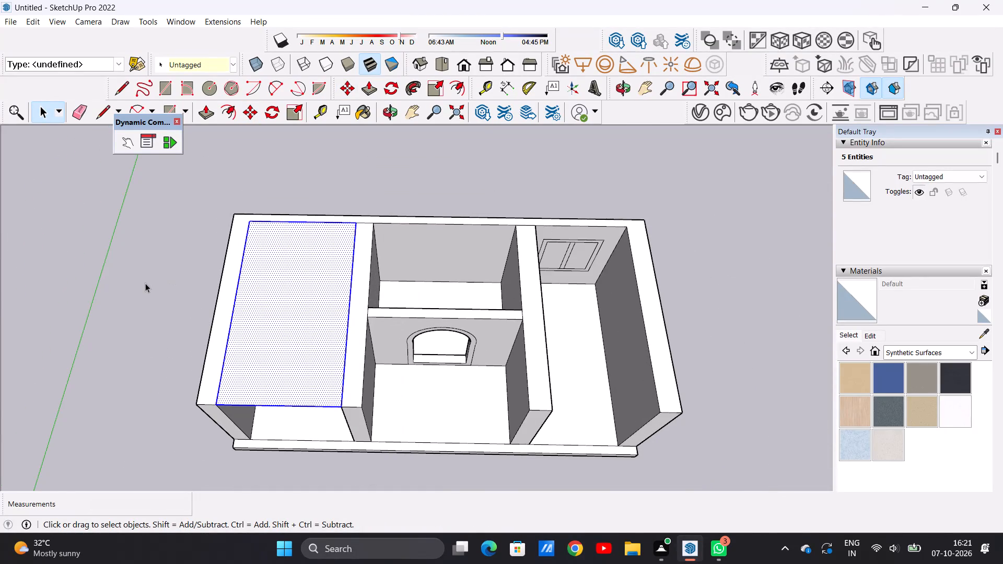
pyautogui.click(145, 284)
# Examine the covered left end bay and the remaining open bays from the front and from above.
pyautogui.moveTo(276, 441); pyautogui.dragTo(289, 308, button='middle')
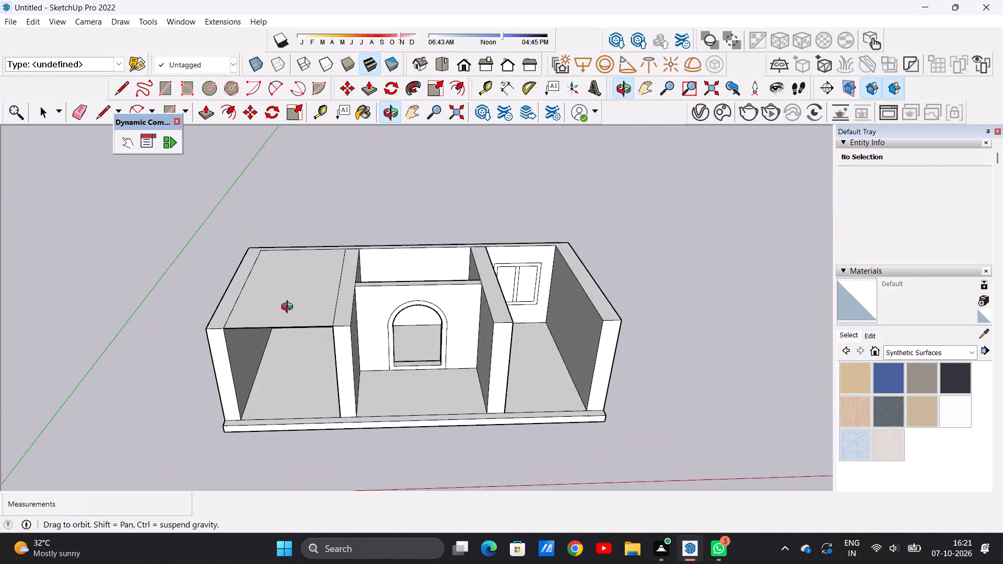
pyautogui.moveTo(289, 308); pyautogui.dragTo(288, 315, button='middle')
pyautogui.scroll(-3, 298, 302)
pyautogui.moveTo(309, 378); pyautogui.dragTo(327, 257, button='middle')
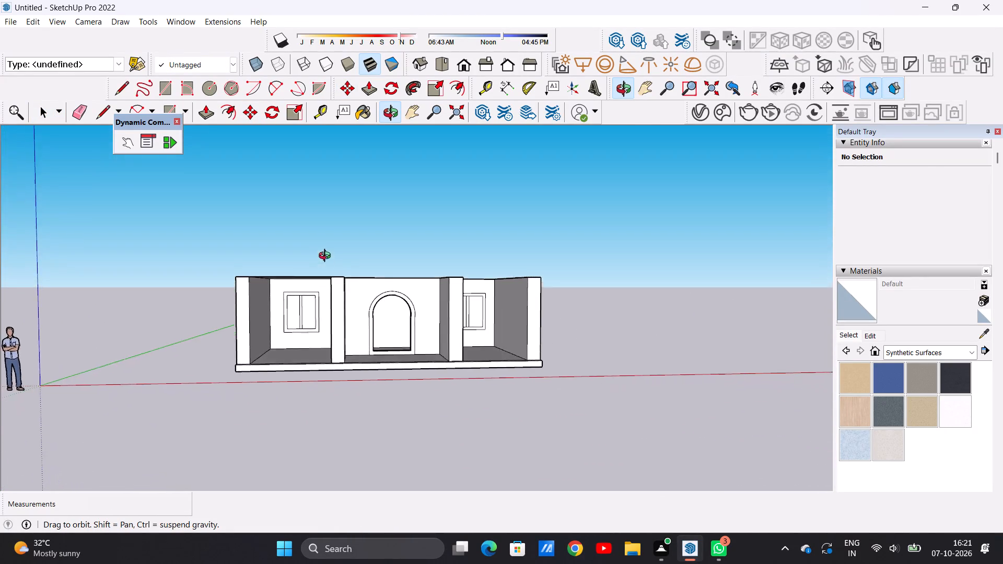
pyautogui.moveTo(327, 257); pyautogui.dragTo(284, 409, button='middle')
pyautogui.moveTo(284, 406); pyautogui.dragTo(323, 414, button='middle')
pyautogui.scroll(-4, 302, 279)
pyautogui.moveTo(306, 285); pyautogui.dragTo(298, 342, button='middle')
pyautogui.moveTo(370, 277); pyautogui.dragTo(366, 386, button='middle')
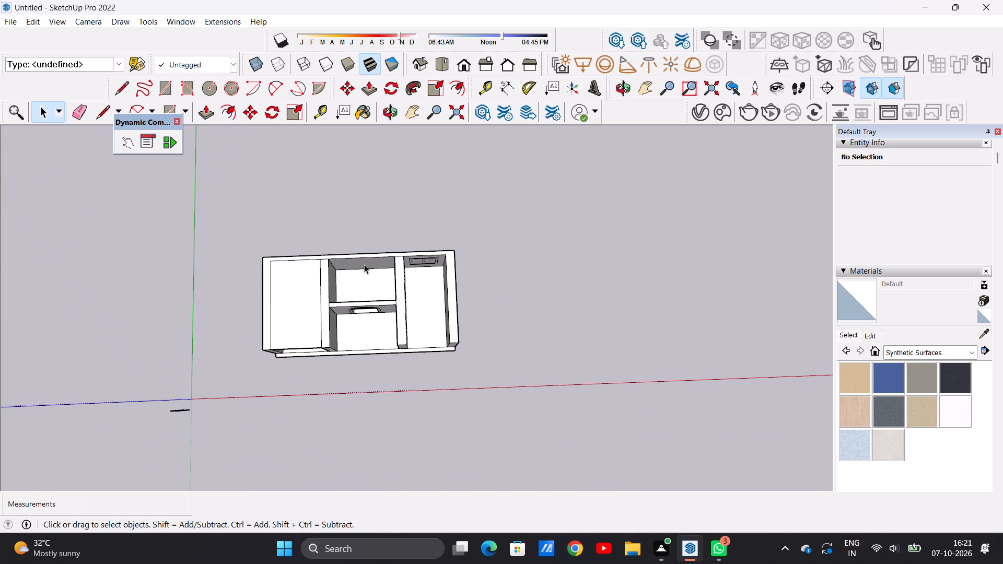
# Copy the floor face of the central bay's rear room 10' up to the wall tops to cover that room.
pyautogui.scroll(2, 365, 264)
pyautogui.scroll(-1, 366, 266)
pyautogui.scroll(10, 366, 267)
pyautogui.doubleClick(371, 290)
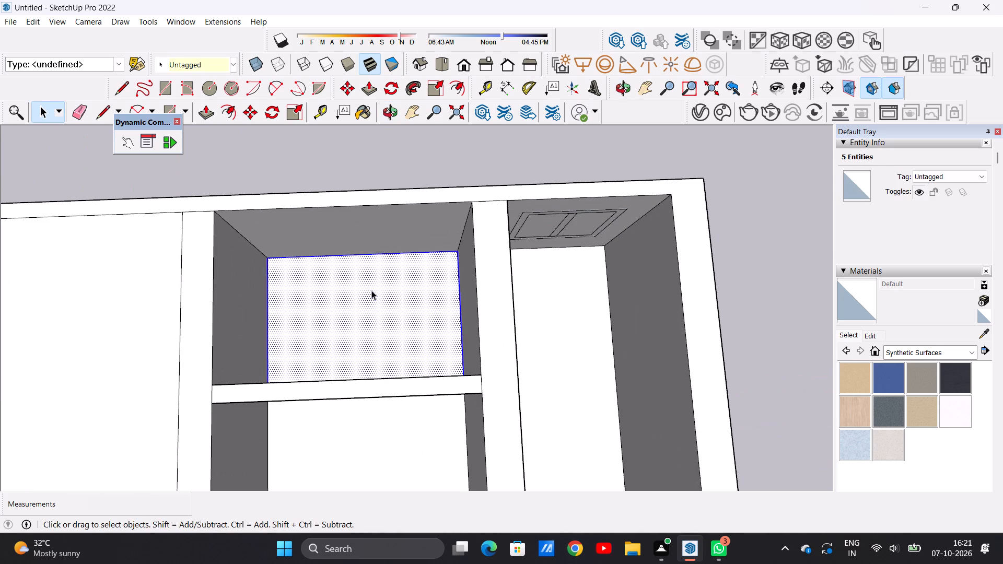
pyautogui.press('m')
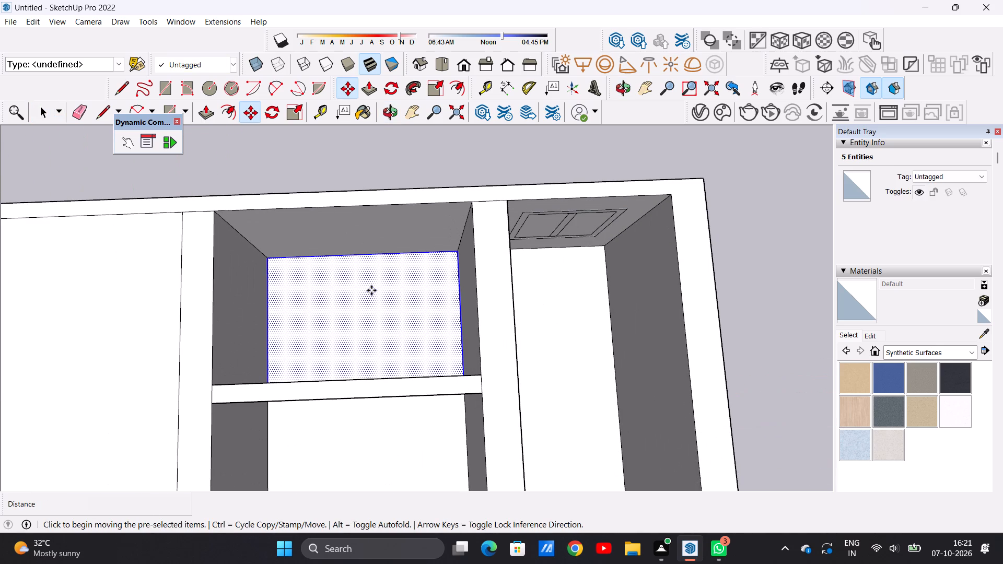
pyautogui.click(457, 250)
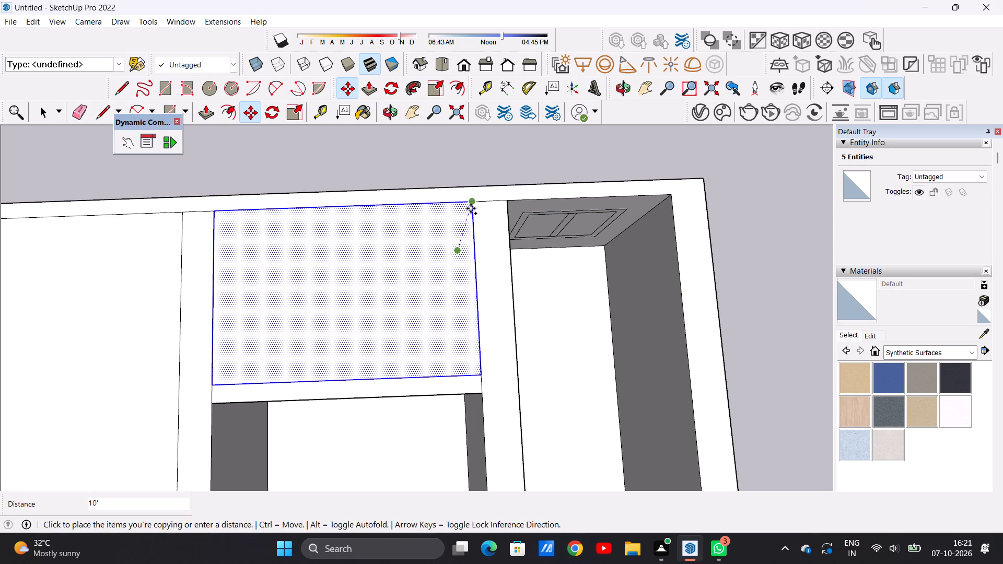
pyautogui.click(471, 208)
pyautogui.press('space')
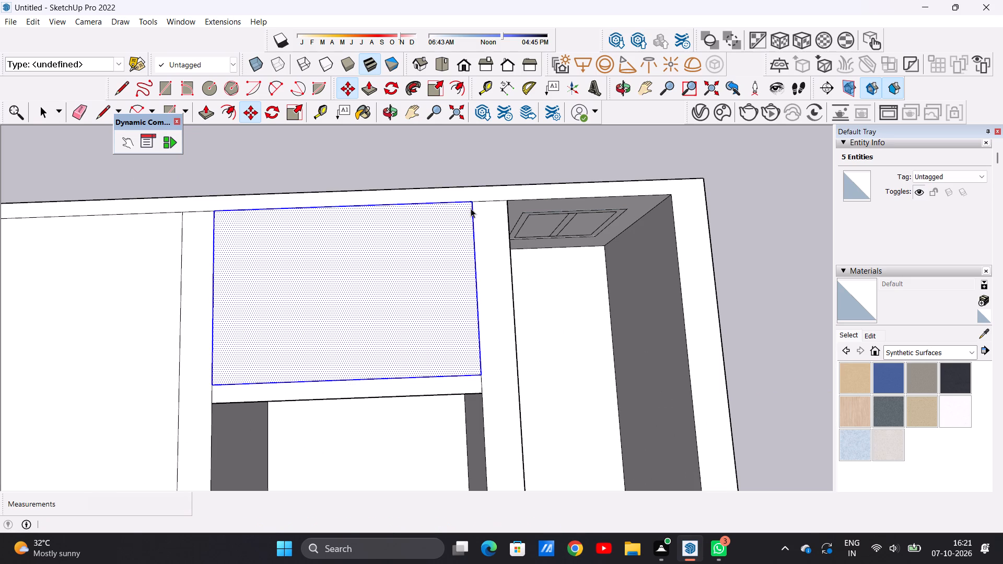
# Copy the floor face in front of the arched entrance 10' up to the wall tops to cover the central bay's front part.
pyautogui.scroll(1, 471, 208)
pyautogui.scroll(-16, 454, 270)
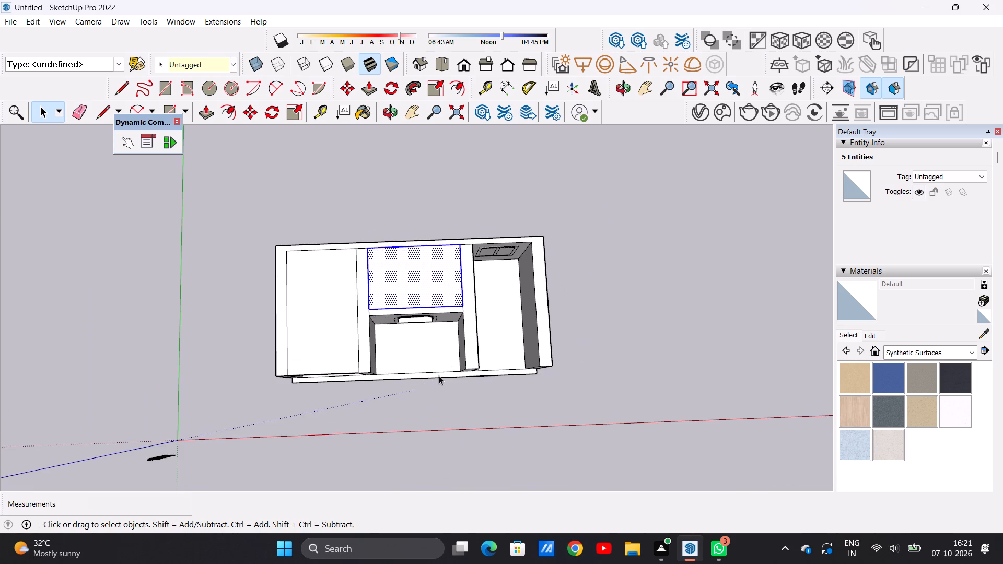
pyautogui.moveTo(438, 372); pyautogui.dragTo(441, 263, button='middle')
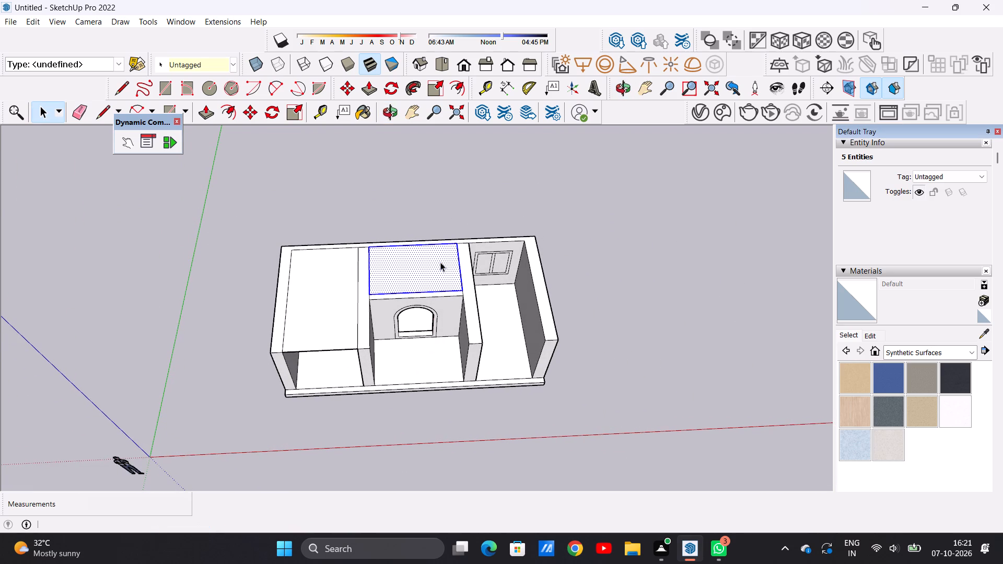
pyautogui.moveTo(442, 346); pyautogui.dragTo(442, 326, button='middle')
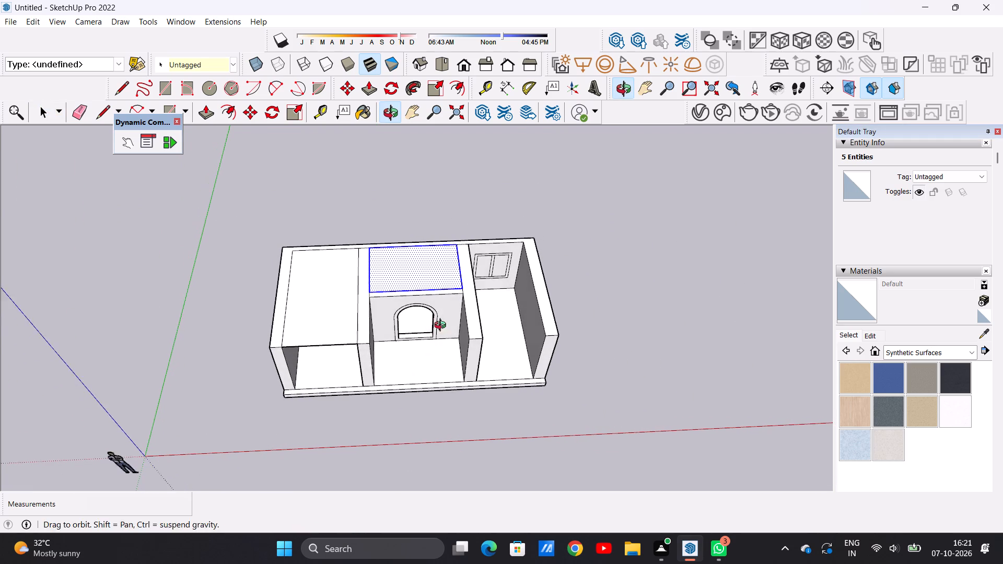
pyautogui.moveTo(442, 326); pyautogui.dragTo(441, 319, button='middle')
pyautogui.scroll(5, 442, 371)
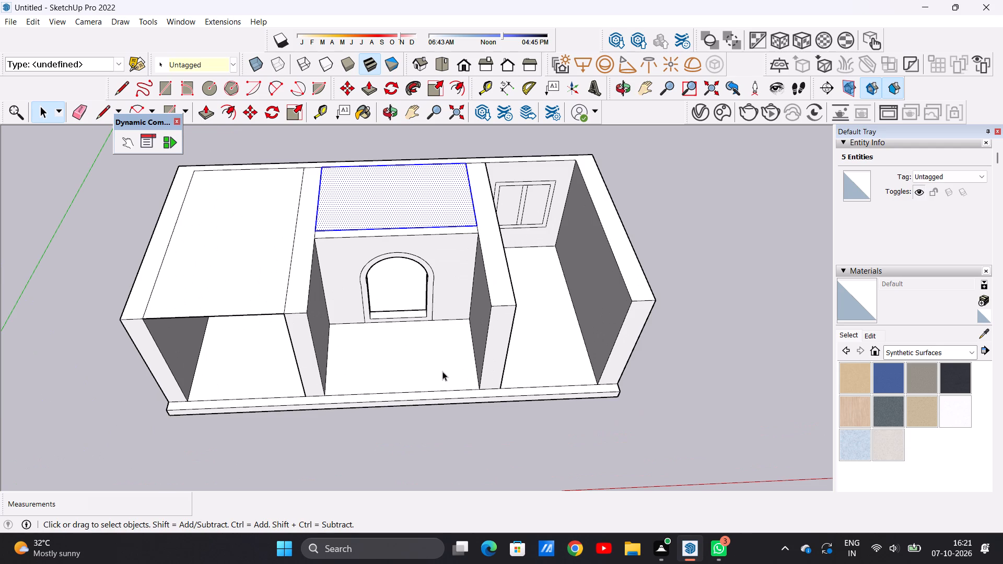
pyautogui.scroll(3, 407, 351)
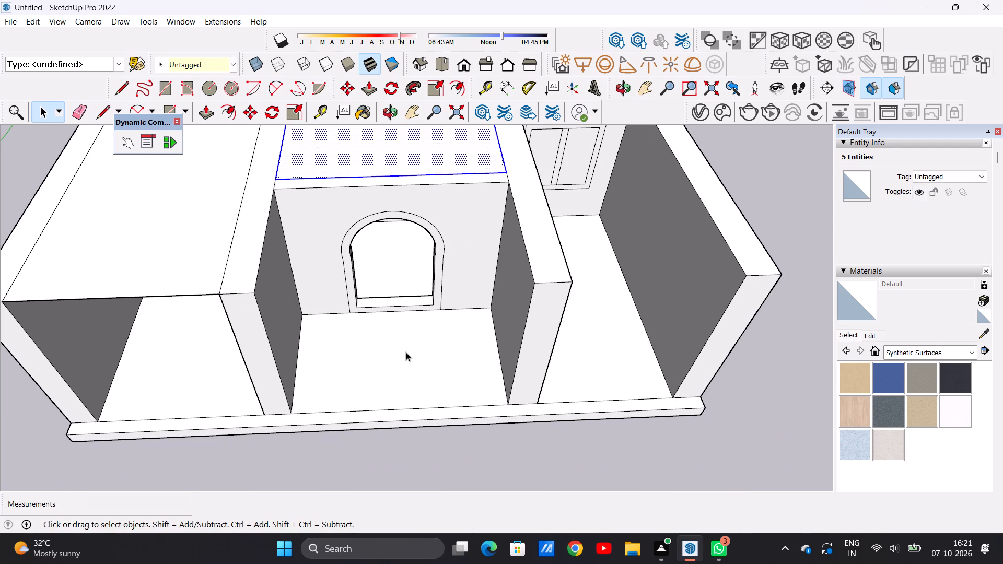
pyautogui.doubleClick(406, 370)
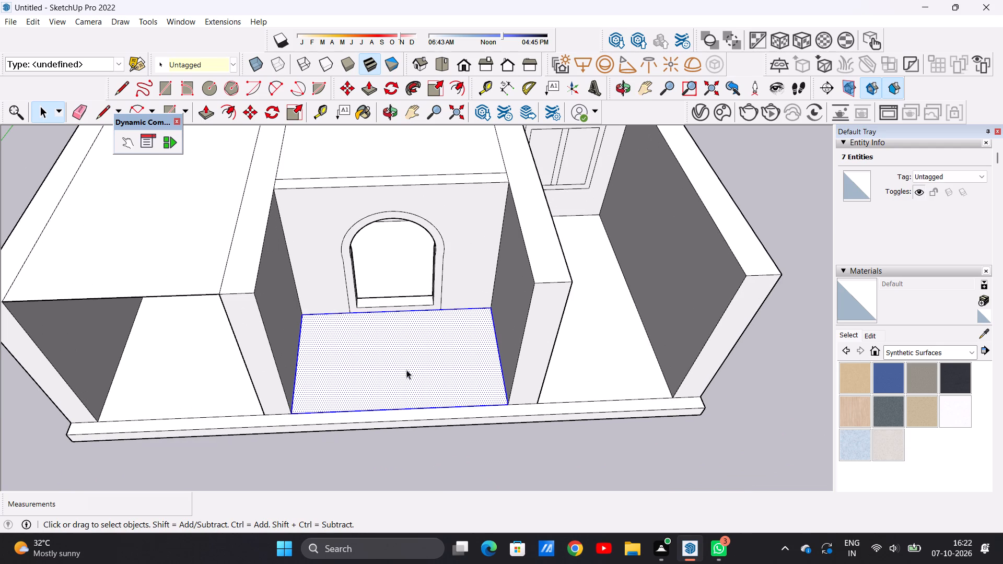
pyautogui.press('m')
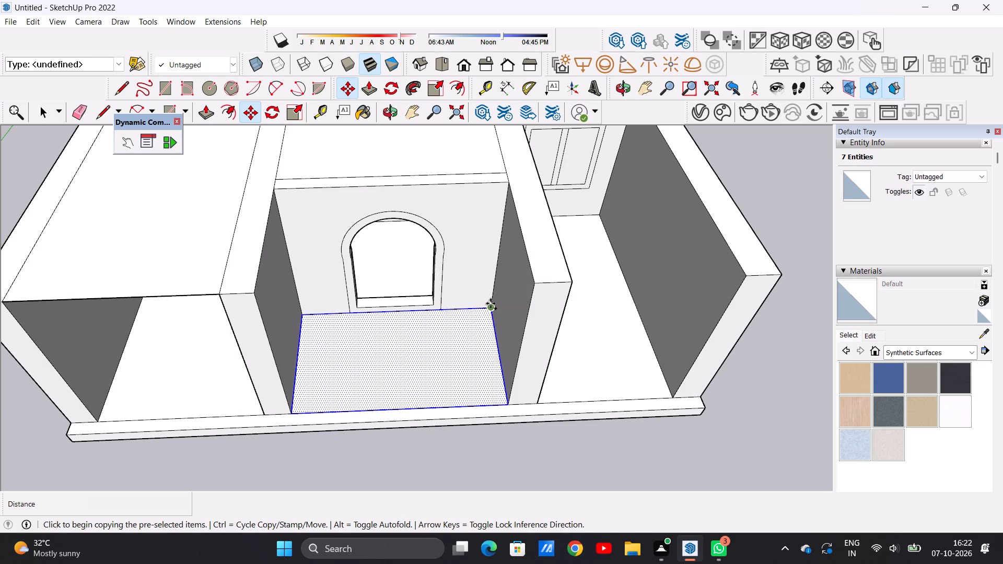
pyautogui.click(491, 303)
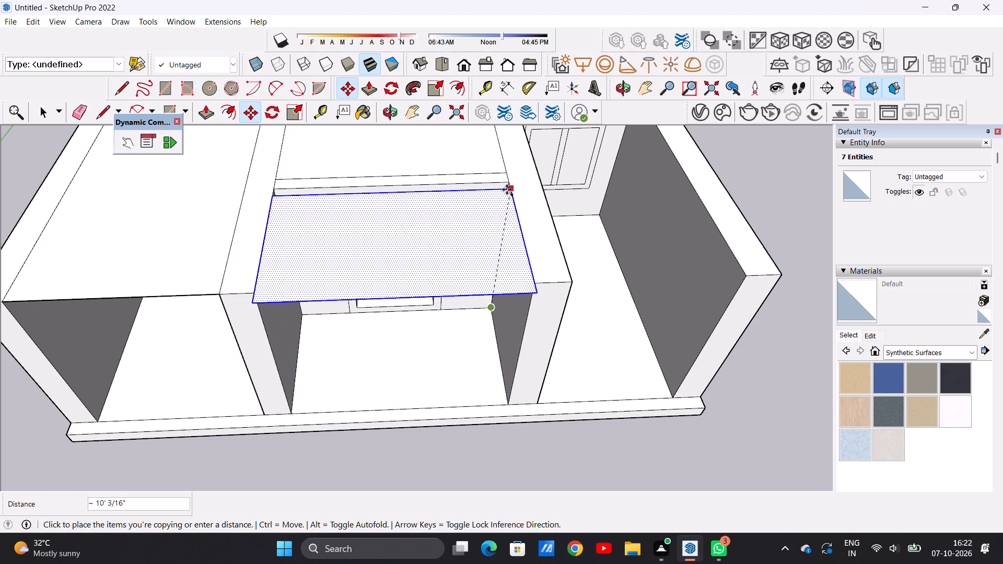
pyautogui.click(507, 186)
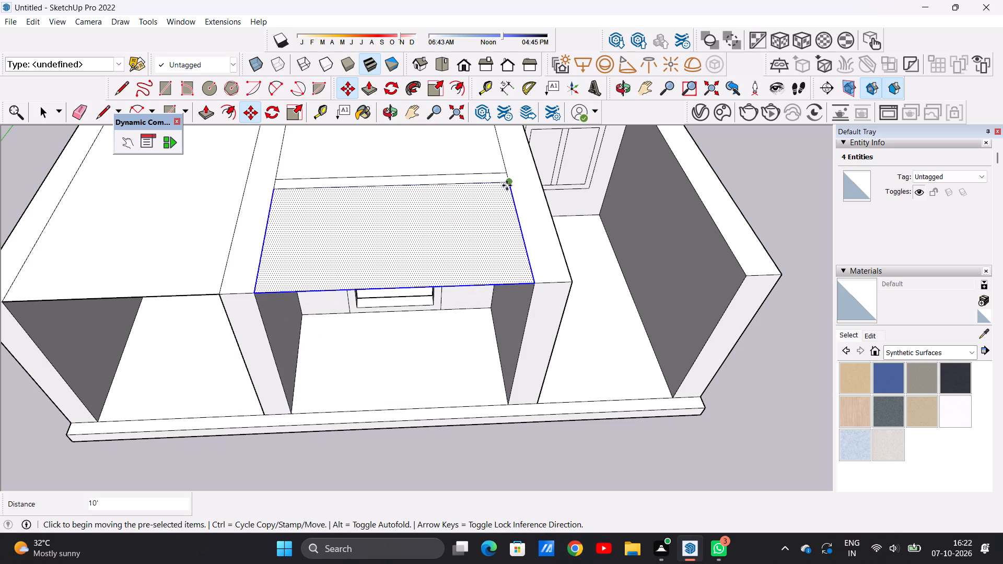
pyautogui.press('space')
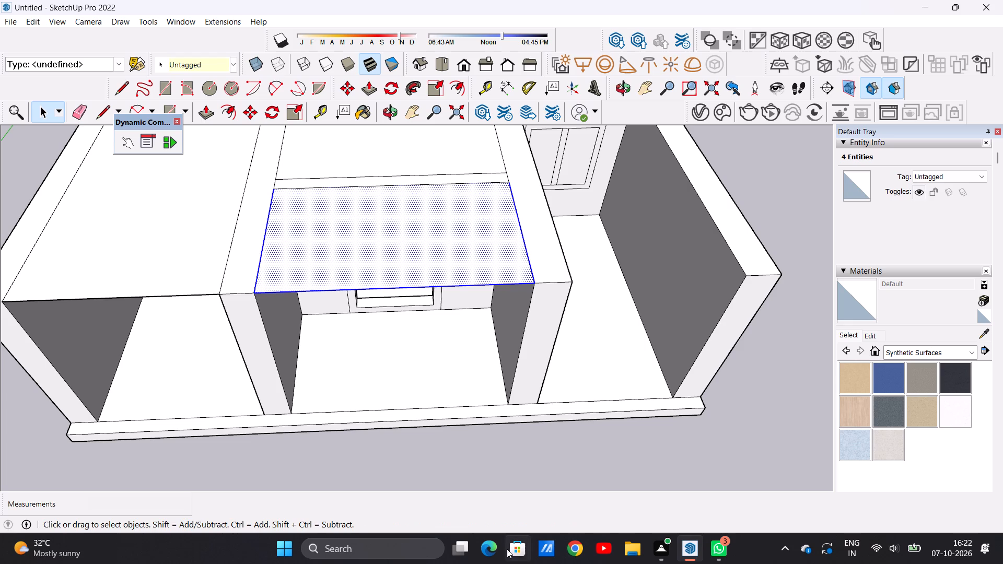
pyautogui.click(512, 455)
# Examine the covered central and left bays, checking the new face's corners at the walls from close up, front and above.
pyautogui.scroll(10, 300, 267)
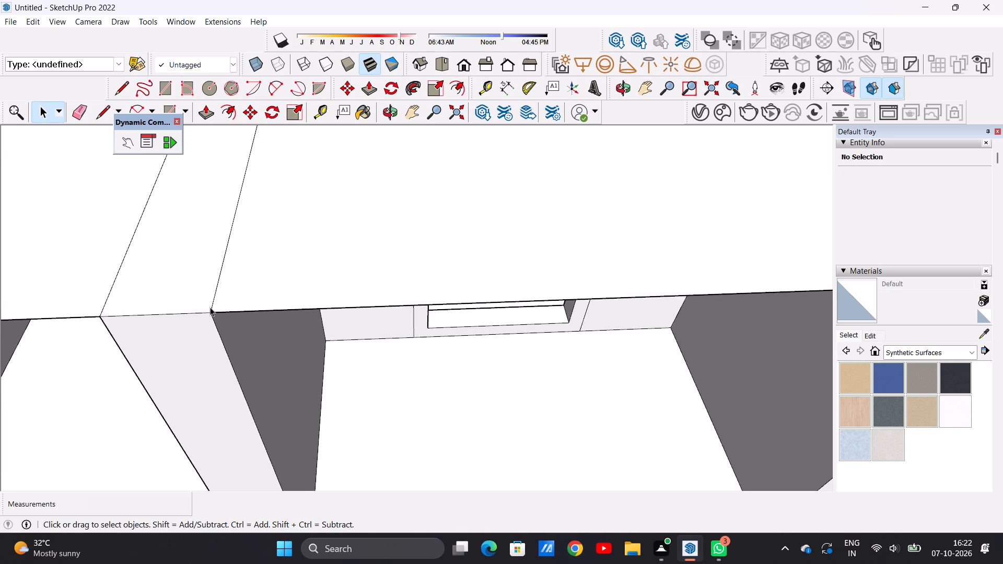
pyautogui.scroll(2, 210, 307)
pyautogui.moveTo(215, 298); pyautogui.dragTo(236, 258, button='middle')
pyautogui.scroll(-16, 240, 275)
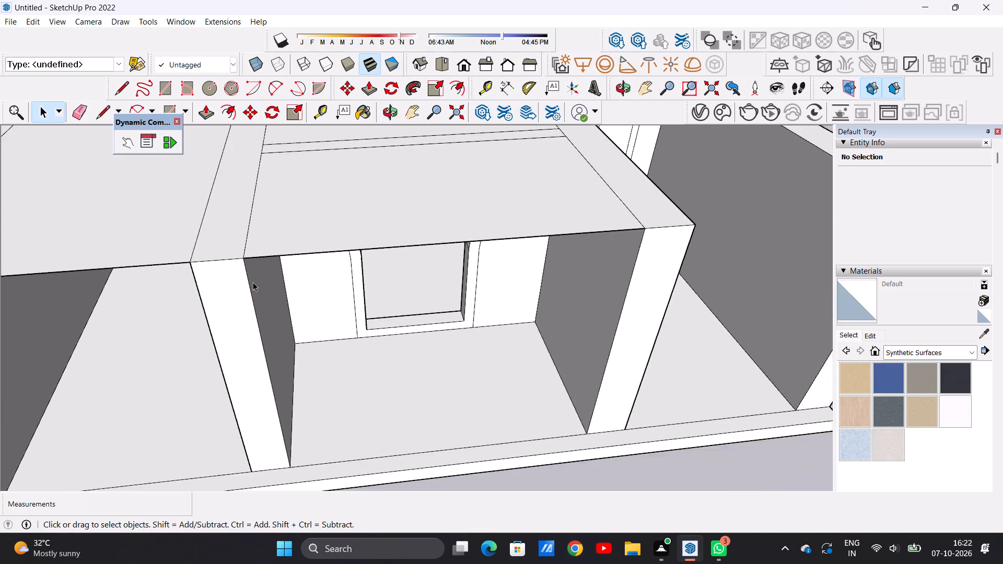
pyautogui.scroll(-10, 253, 282)
pyautogui.moveTo(375, 276); pyautogui.dragTo(385, 164, button='middle')
pyautogui.moveTo(357, 310); pyautogui.dragTo(310, 254, button='middle')
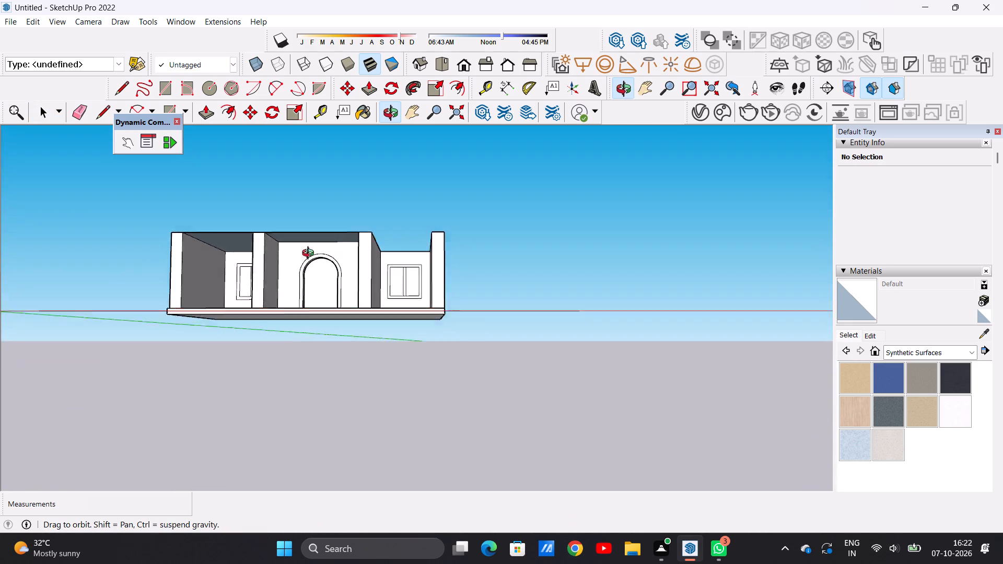
pyautogui.moveTo(310, 254); pyautogui.dragTo(335, 300, button='middle')
pyautogui.scroll(4, 343, 233)
pyautogui.moveTo(341, 234); pyautogui.dragTo(341, 301, button='middle')
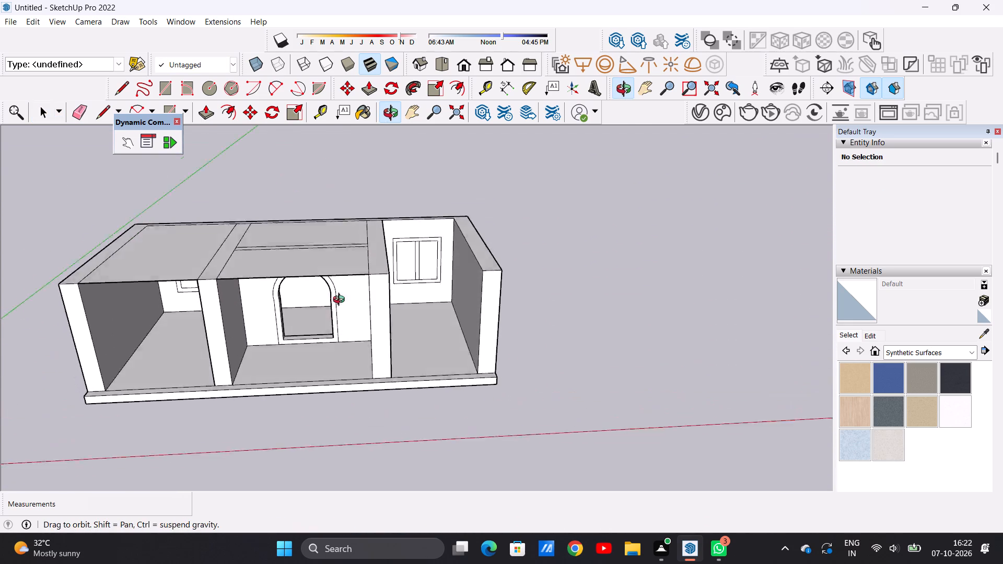
pyautogui.moveTo(341, 301); pyautogui.dragTo(330, 373, button='middle')
# Copy the floor face of the uncovered end bay 10' up to the wall tops to cover that bay.
pyautogui.scroll(-3, 353, 307)
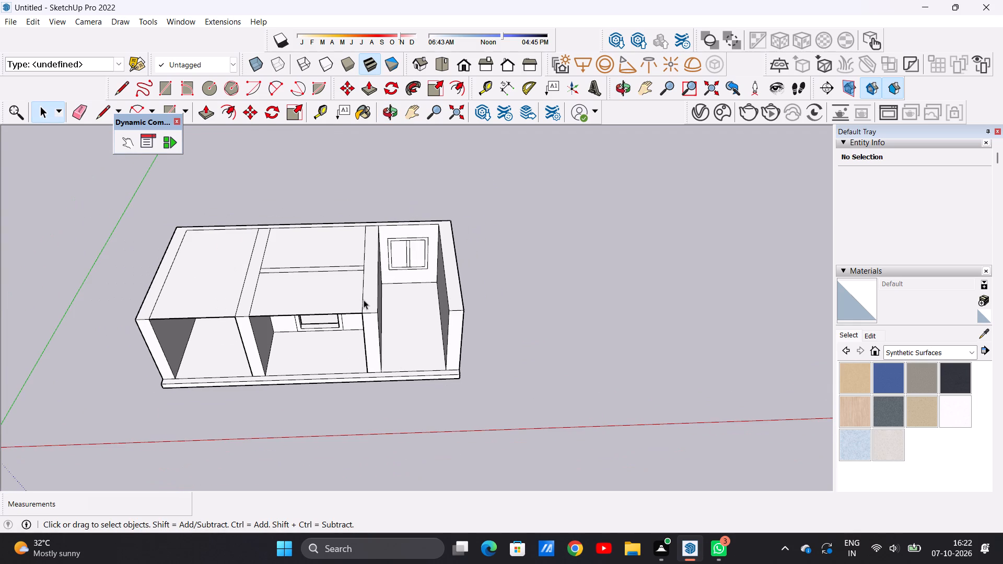
pyautogui.scroll(-6, 380, 307)
pyautogui.scroll(6, 403, 311)
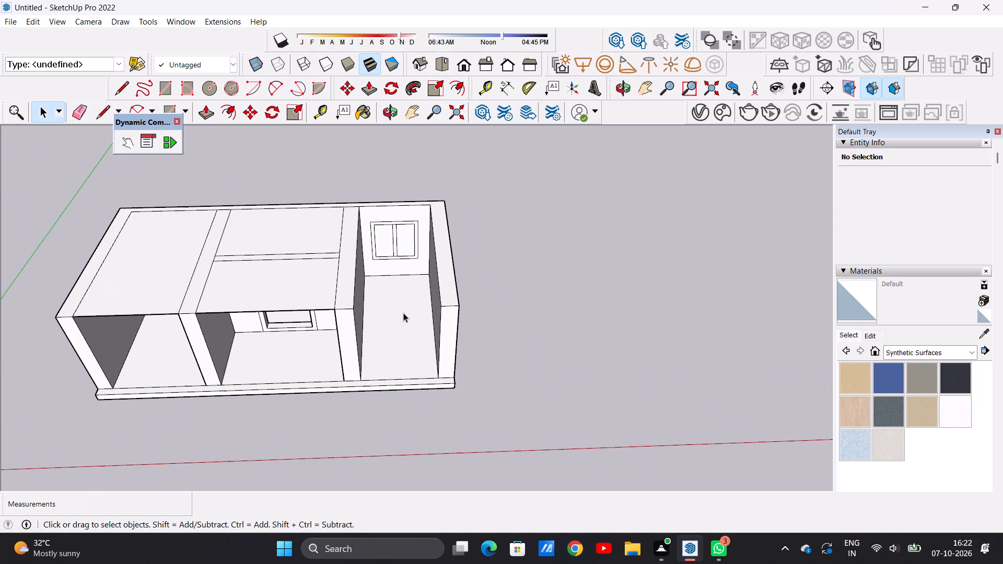
pyautogui.doubleClick(403, 313)
pyautogui.moveTo(403, 304); pyautogui.dragTo(407, 369, button='middle')
pyautogui.scroll(5, 423, 271)
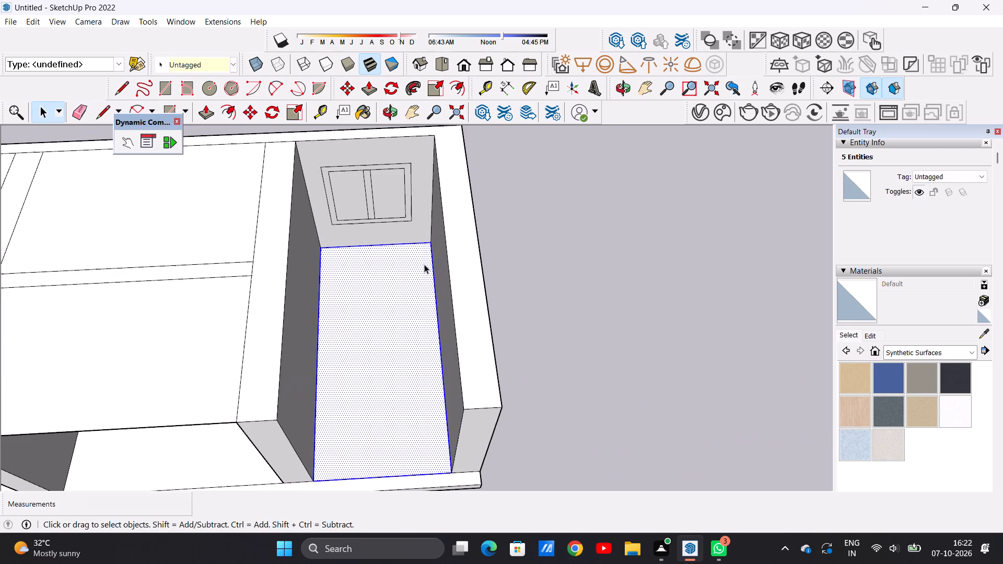
pyautogui.press('m')
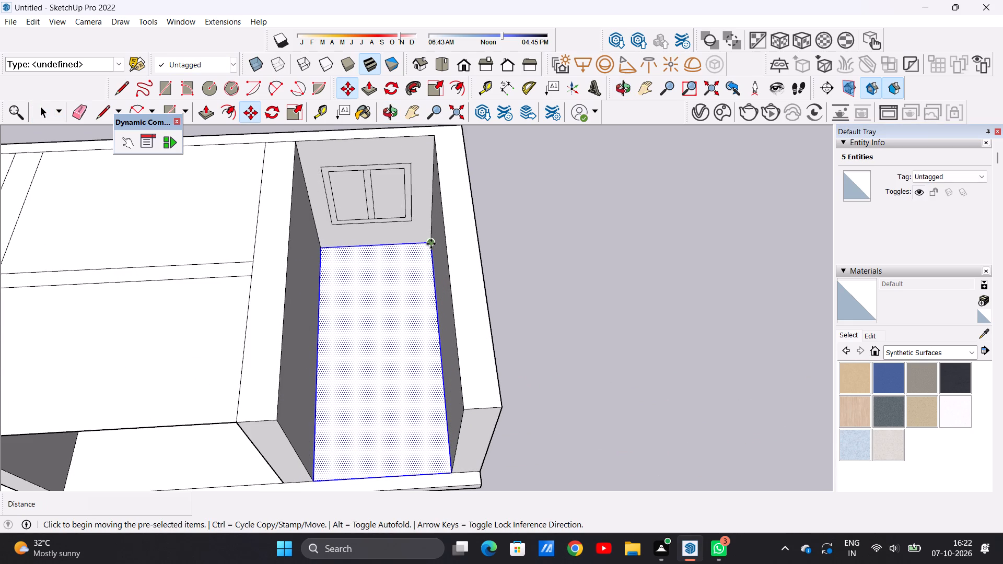
pyautogui.click(431, 244)
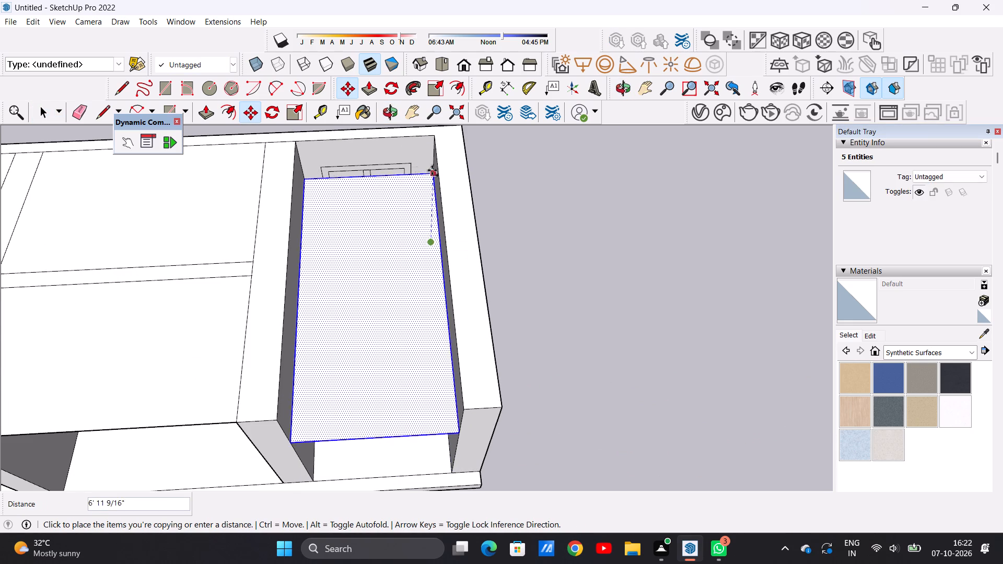
pyautogui.click(431, 142)
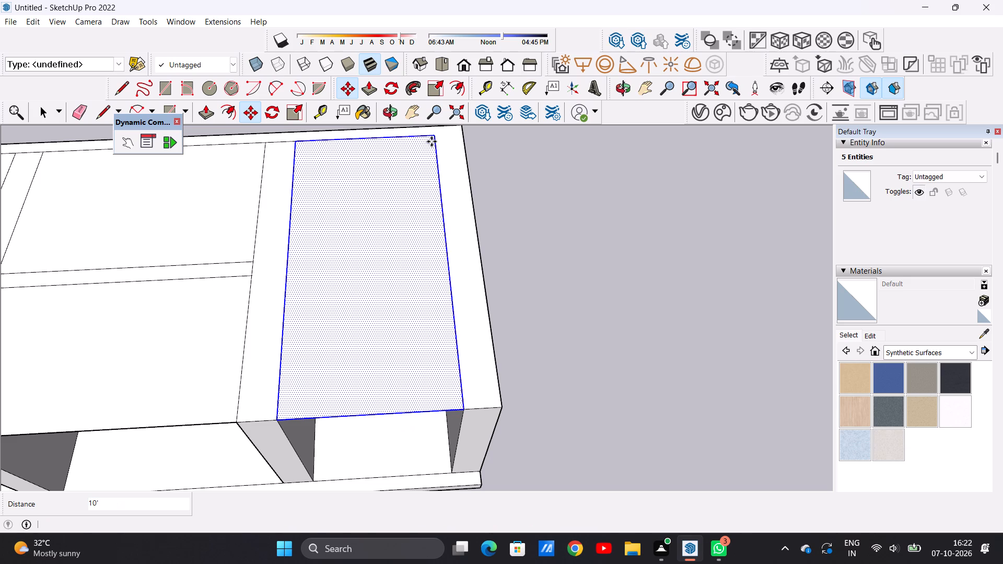
pyautogui.press('space')
pyautogui.click(572, 239)
# Examine the fully covered villa from the front, from below and from above.
pyautogui.scroll(-11, 383, 307)
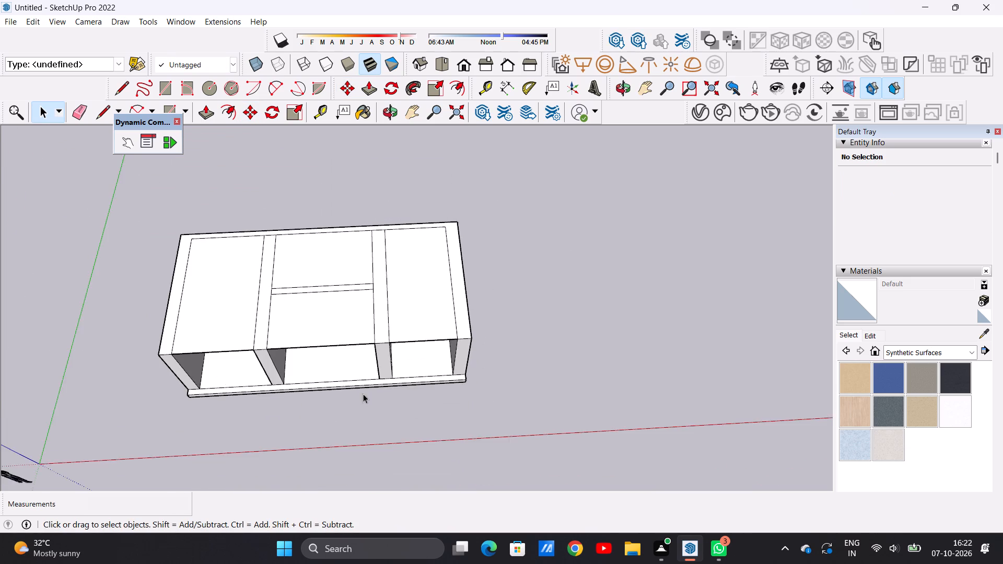
pyautogui.moveTo(363, 394); pyautogui.dragTo(390, 203, button='middle')
pyautogui.moveTo(394, 371); pyautogui.dragTo(346, 264, button='middle')
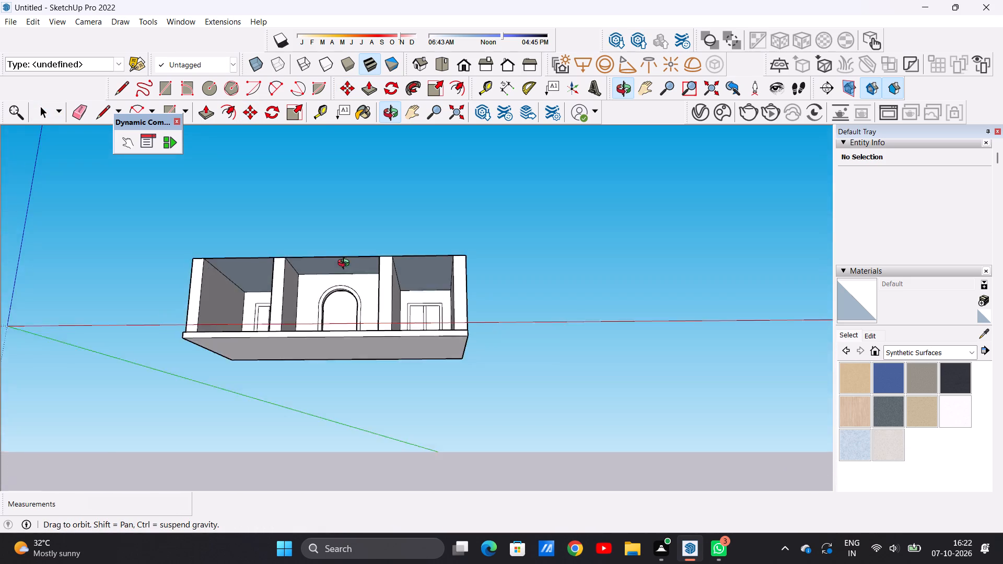
pyautogui.moveTo(346, 264); pyautogui.dragTo(351, 422, button='middle')
pyautogui.moveTo(299, 276); pyautogui.dragTo(300, 419, button='middle')
pyautogui.scroll(1, 261, 291)
pyautogui.scroll(-3, 288, 299)
pyautogui.moveTo(304, 279); pyautogui.dragTo(280, 314, button='middle')
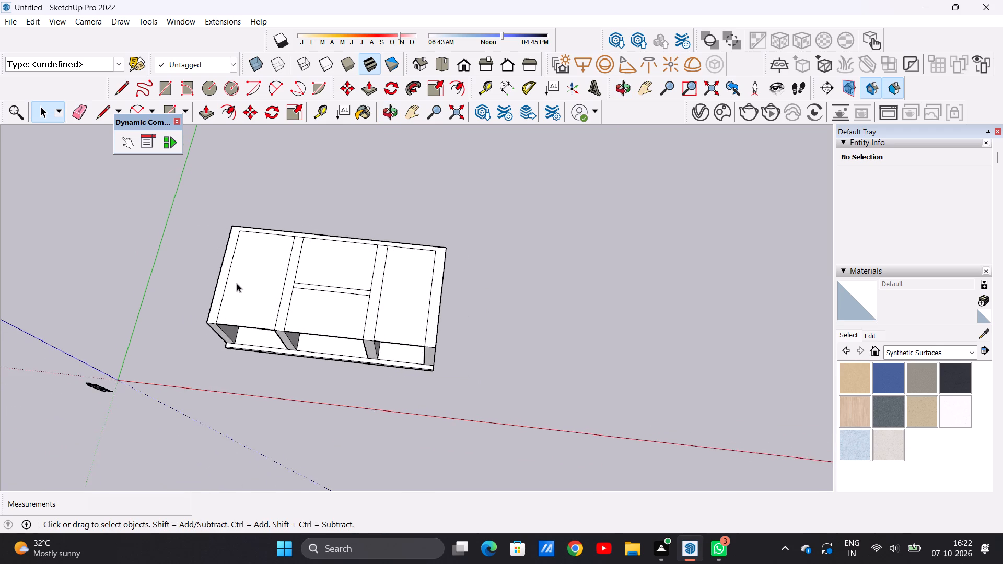
pyautogui.scroll(3, 237, 283)
pyautogui.moveTo(235, 289); pyautogui.dragTo(271, 291, button='middle')
pyautogui.scroll(4, 240, 339)
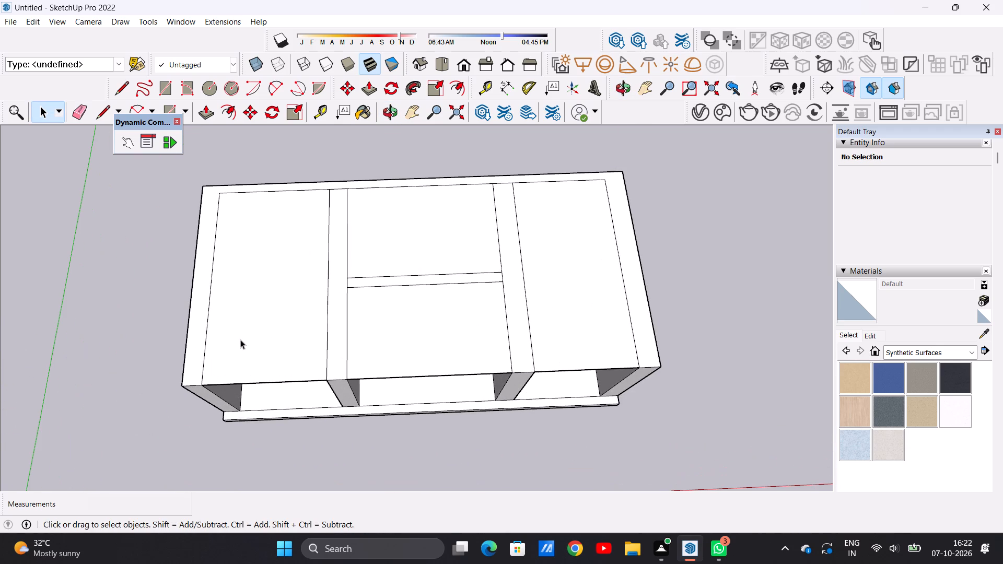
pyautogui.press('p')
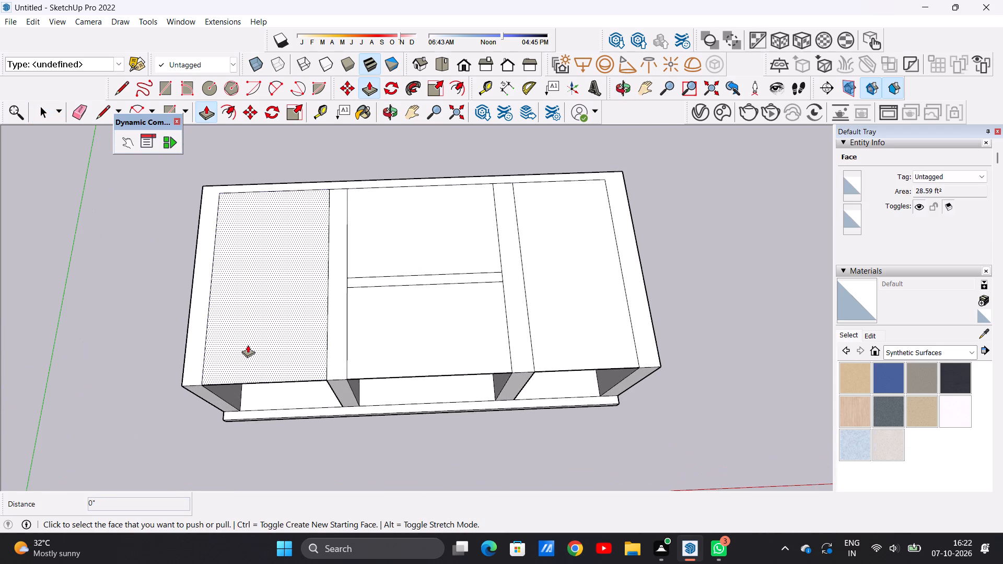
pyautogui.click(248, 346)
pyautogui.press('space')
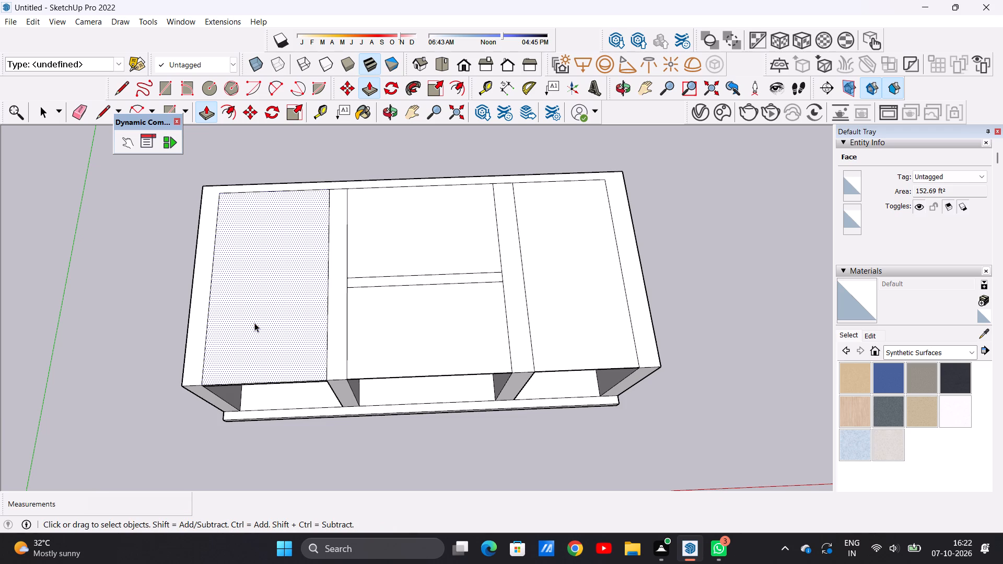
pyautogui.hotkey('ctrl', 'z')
# Push/Pull the roof face of the left end bay up by 1'.
pyautogui.scroll(-4, 288, 297)
pyautogui.moveTo(288, 382); pyautogui.dragTo(297, 270, button='middle')
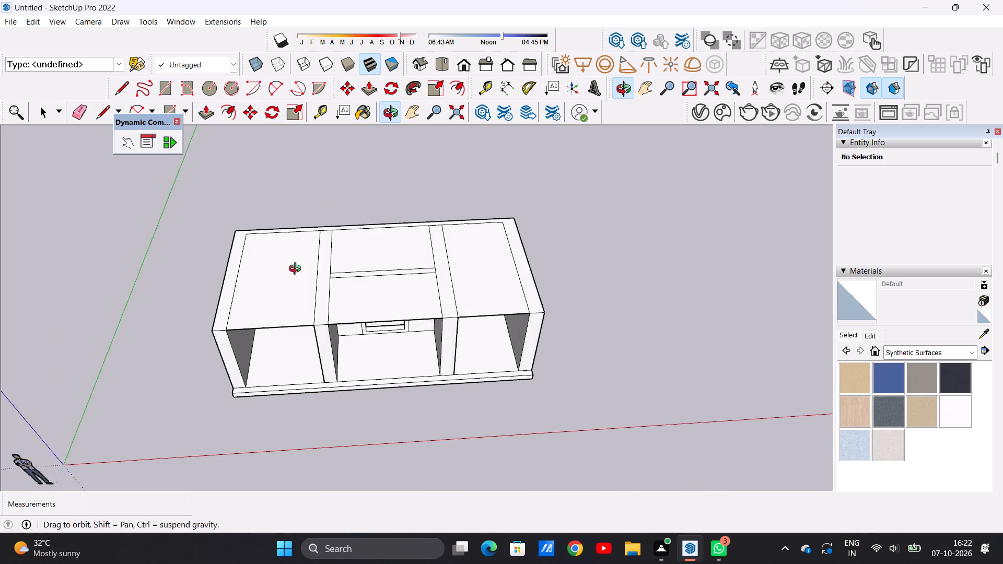
pyautogui.moveTo(297, 270); pyautogui.dragTo(296, 255, button='middle')
pyautogui.scroll(8, 296, 265)
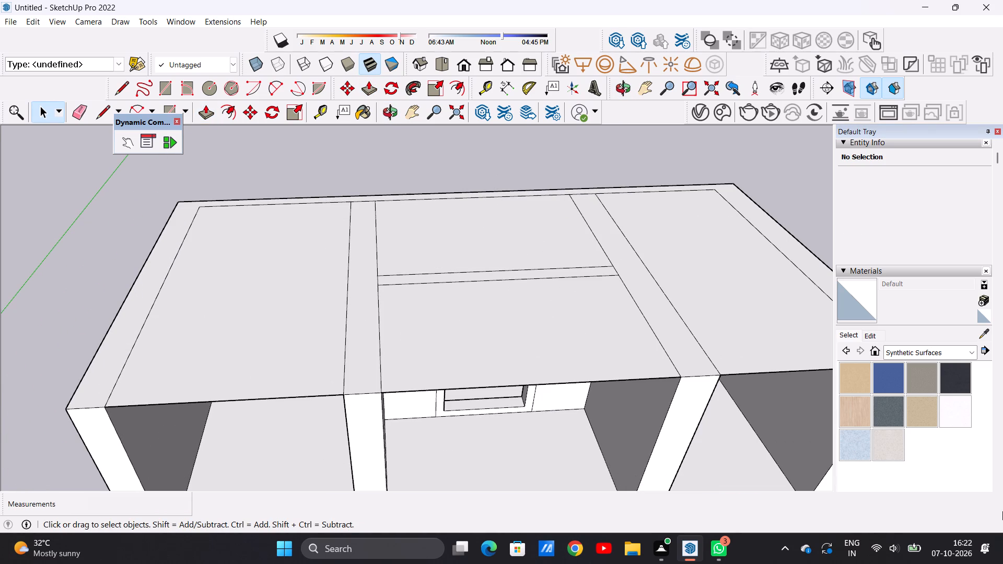
pyautogui.press('p')
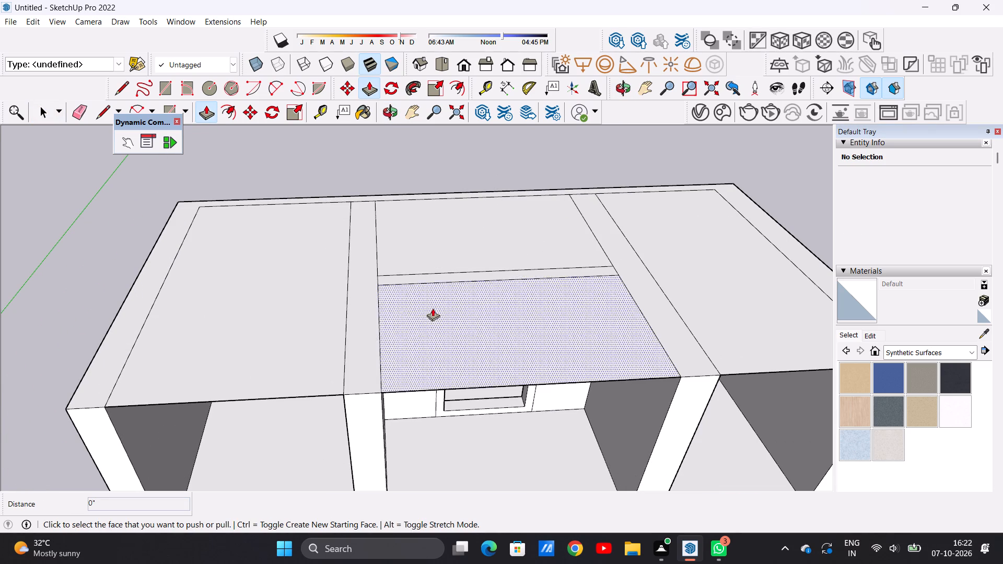
pyautogui.moveTo(304, 327); pyautogui.dragTo(347, 287, button='middle')
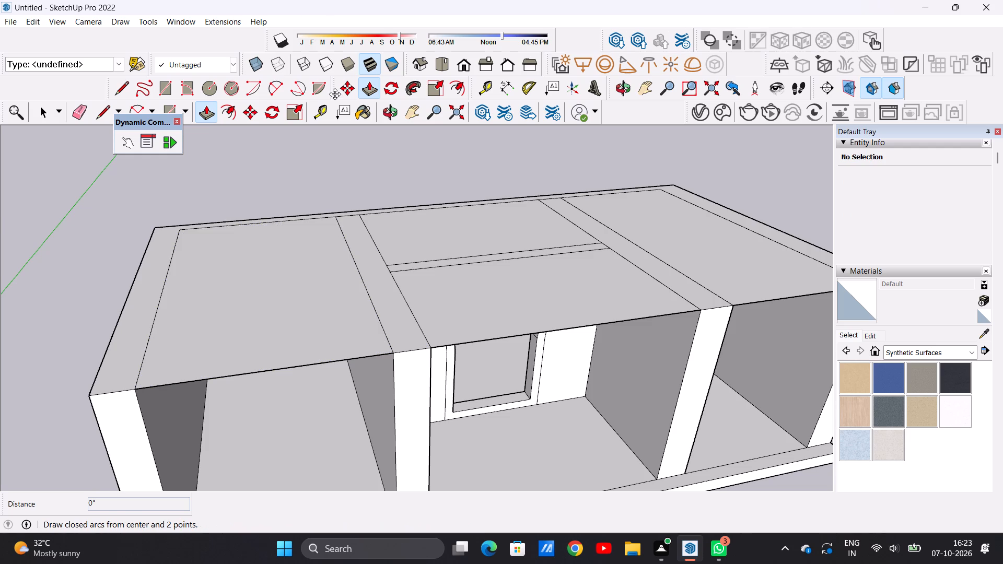
pyautogui.press('p')
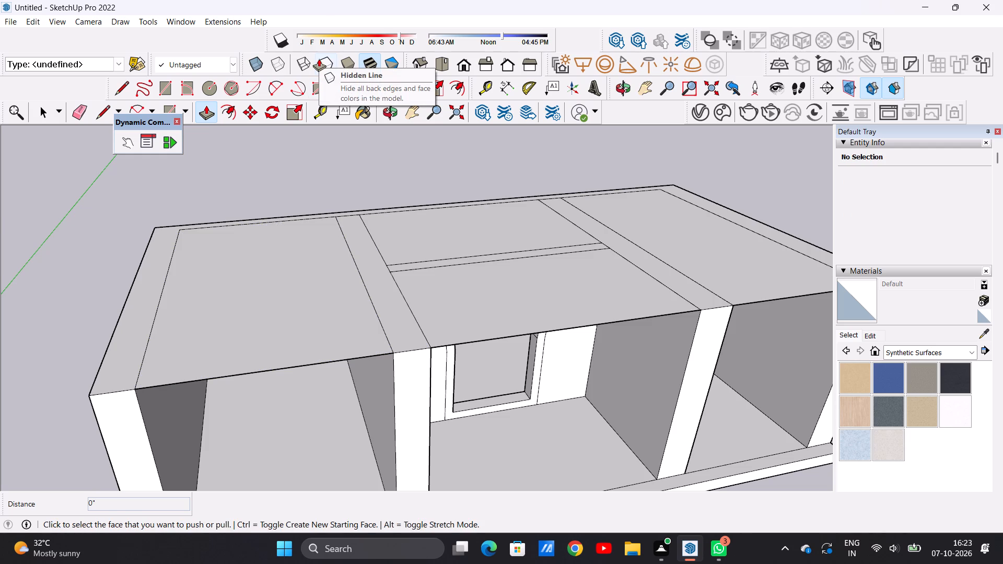
pyautogui.click(265, 274)
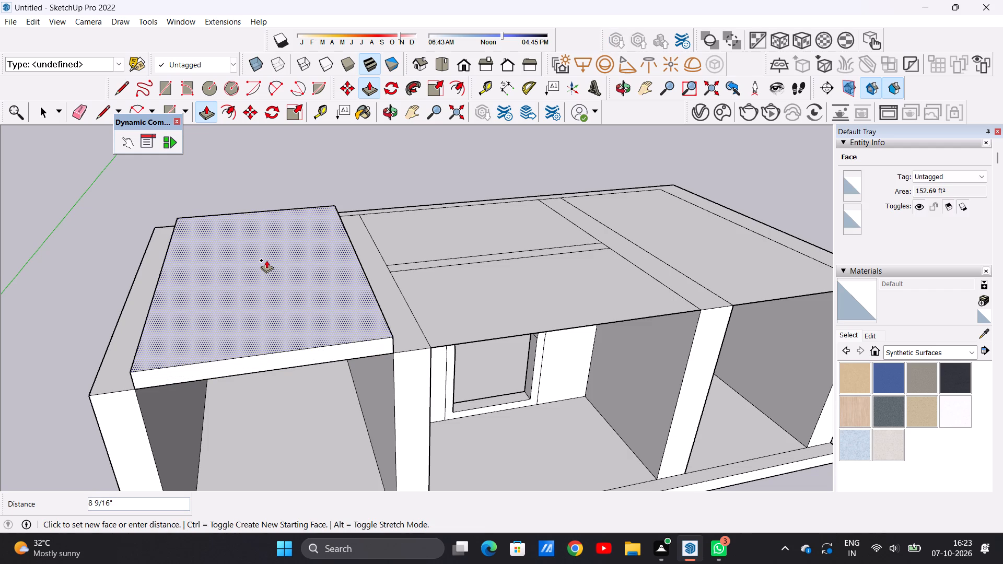
pyautogui.write("1'")
pyautogui.press('Return')
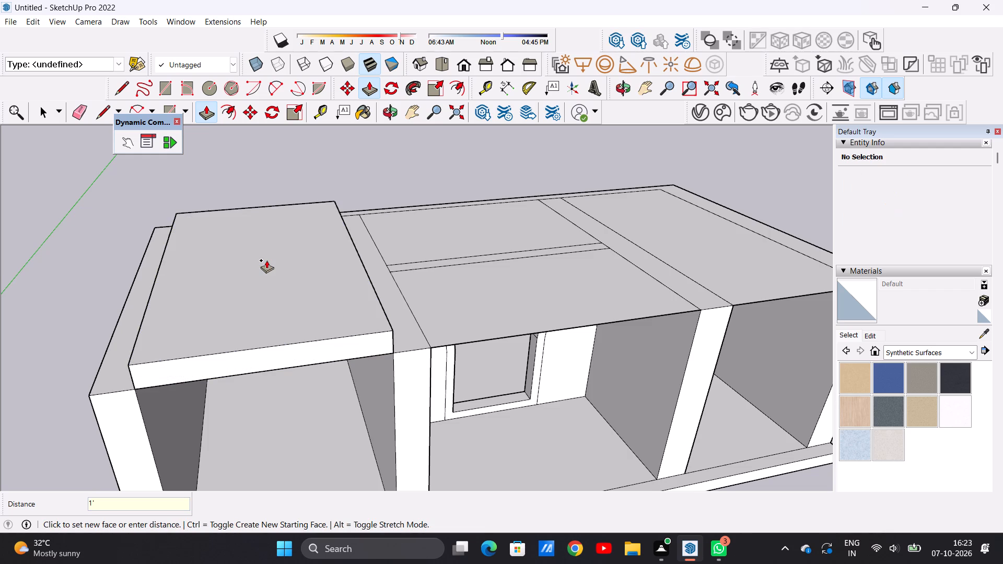
pyautogui.press('space')
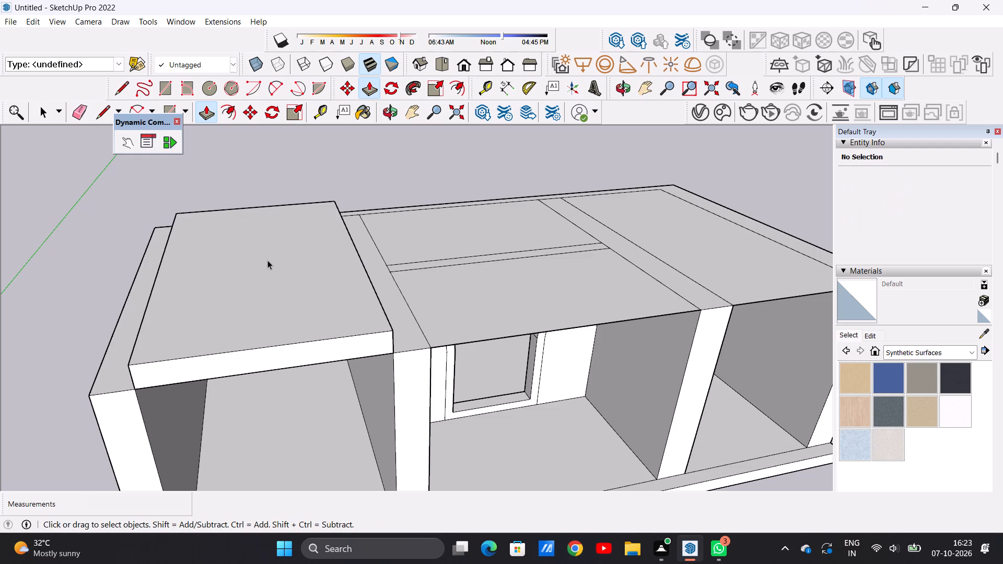
# Examine the raised roof block over the left end bay against the other bays, from the front and above.
pyautogui.scroll(-7, 294, 289)
pyautogui.moveTo(331, 336); pyautogui.dragTo(262, 269, button='middle')
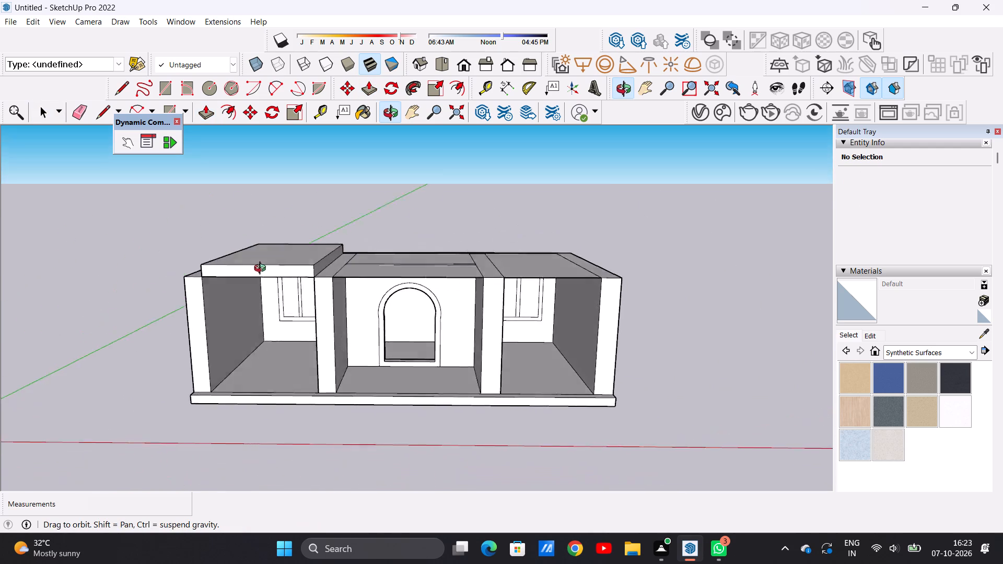
pyautogui.moveTo(262, 269); pyautogui.dragTo(228, 268, button='middle')
pyautogui.scroll(5, 323, 251)
pyautogui.scroll(-1, 322, 263)
pyautogui.scroll(1, 322, 264)
pyautogui.scroll(-1, 321, 264)
pyautogui.scroll(1, 321, 264)
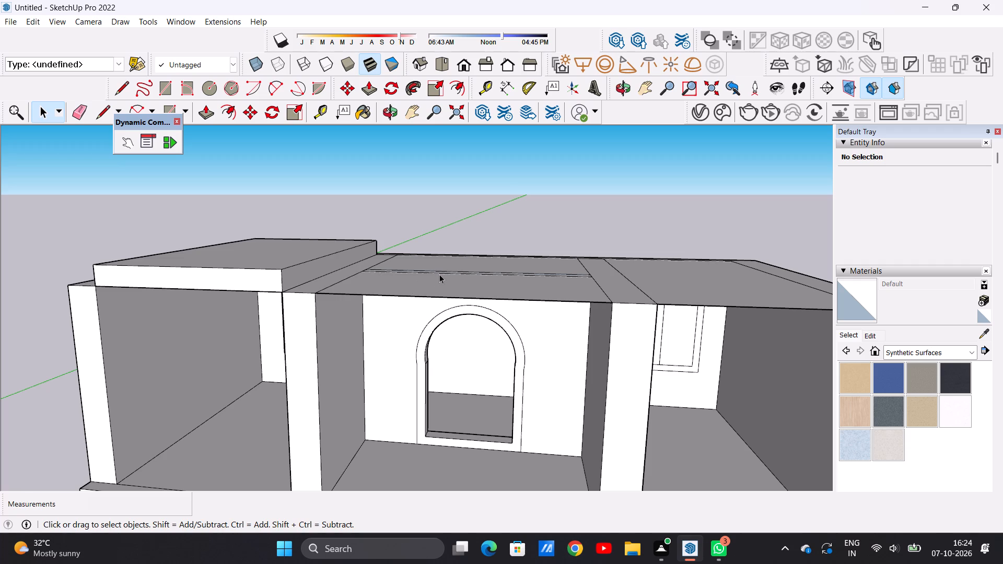
pyautogui.scroll(-9, 483, 265)
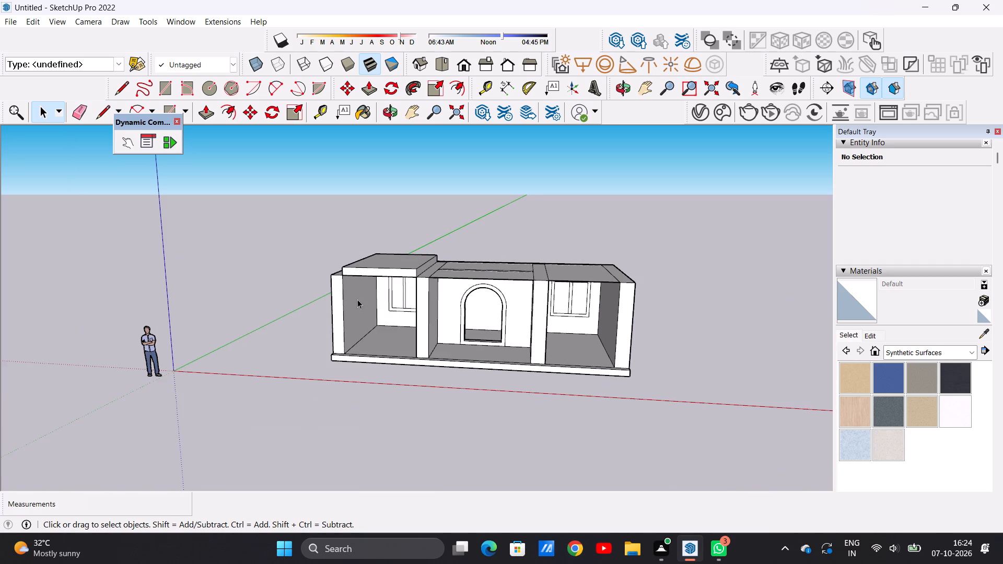
pyautogui.moveTo(361, 307); pyautogui.dragTo(417, 375, button='middle')
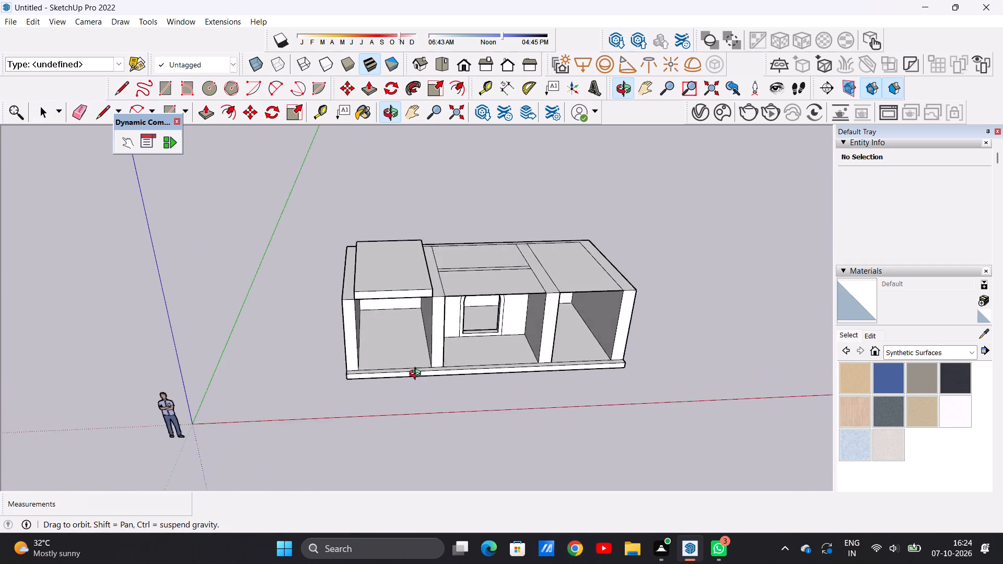
pyautogui.moveTo(417, 375); pyautogui.dragTo(406, 397, button='middle')
pyautogui.scroll(6, 398, 365)
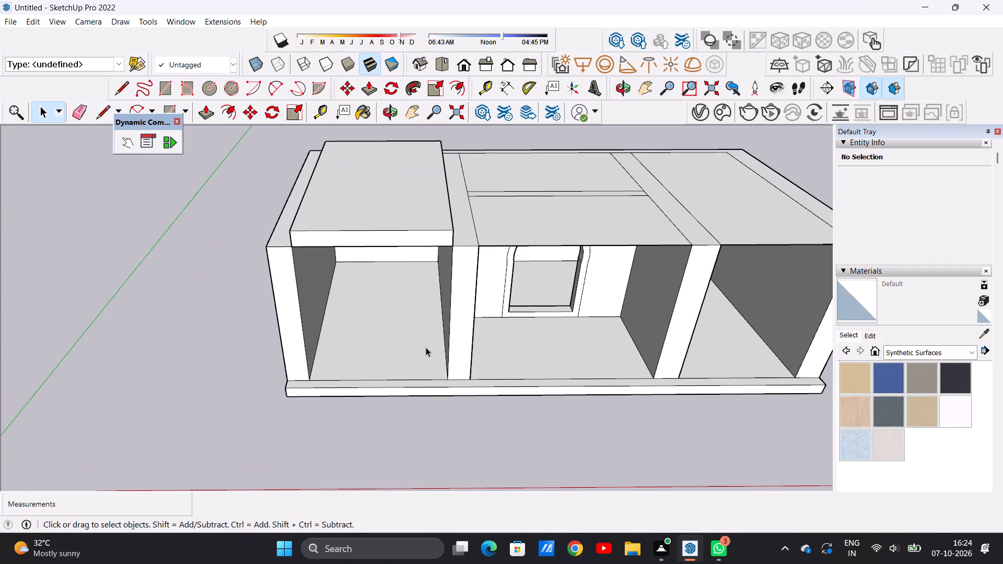
pyautogui.scroll(-6, 426, 347)
# Push the front face of the left bay's raised roof block back about 1' 3 7/16".
pyautogui.moveTo(435, 352); pyautogui.dragTo(440, 253, button='middle')
pyautogui.scroll(5, 436, 226)
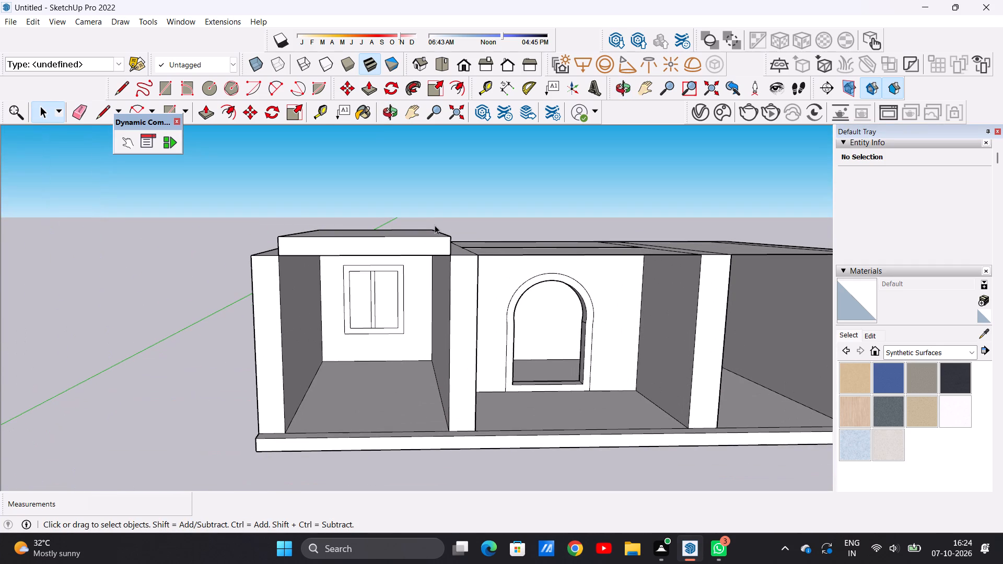
pyautogui.press('p')
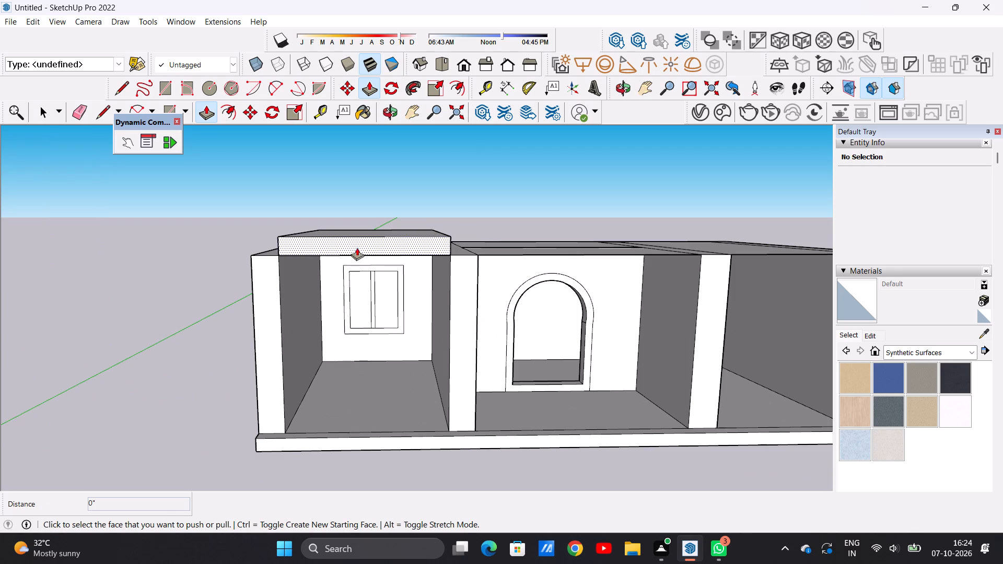
pyautogui.moveTo(357, 248); pyautogui.dragTo(488, 276, button='middle')
pyautogui.click(419, 271)
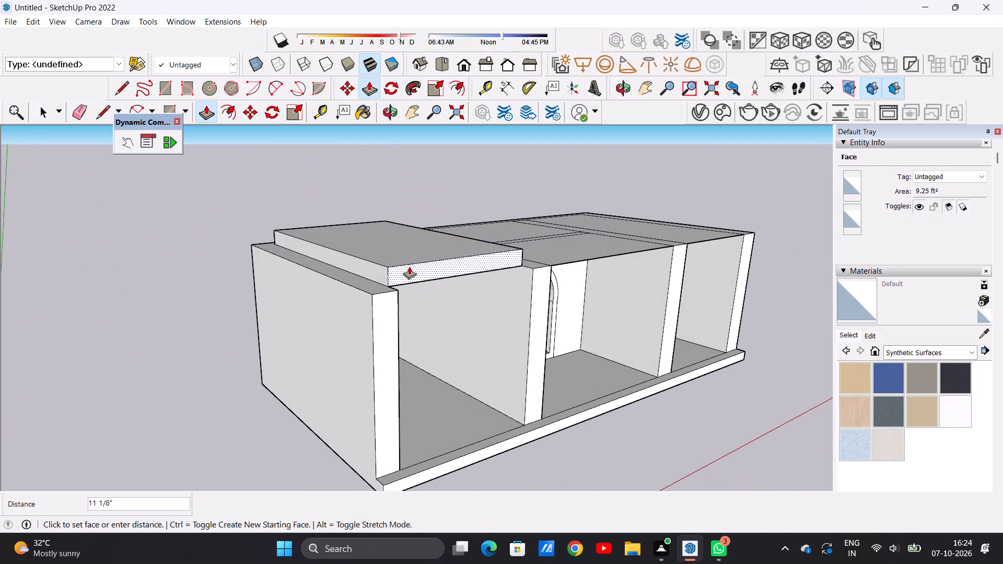
pyautogui.click(405, 265)
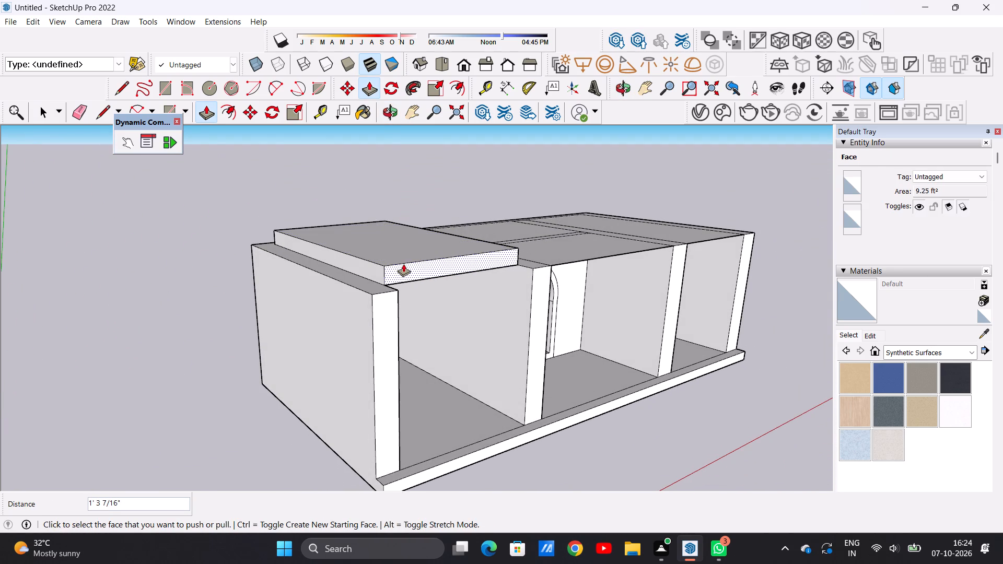
pyautogui.press('space')
# Examine the set-back roof block, the remaining flat roof faces and the central bay around the arched entrance.
pyautogui.scroll(-3, 385, 305)
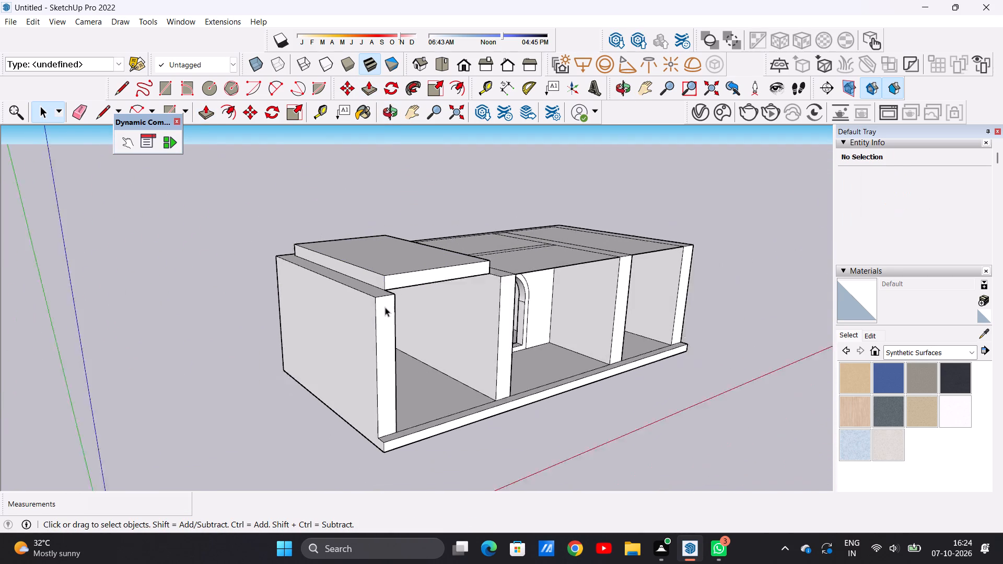
pyautogui.scroll(-3, 385, 307)
pyautogui.moveTo(565, 306); pyautogui.dragTo(413, 380, button='middle')
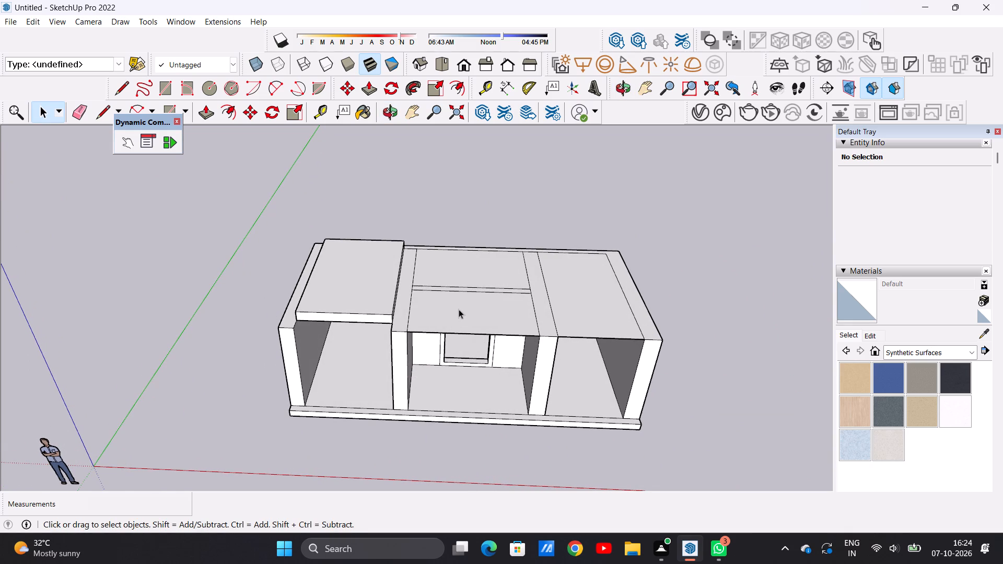
pyautogui.scroll(2, 460, 307)
pyautogui.moveTo(463, 303); pyautogui.dragTo(469, 266, button='middle')
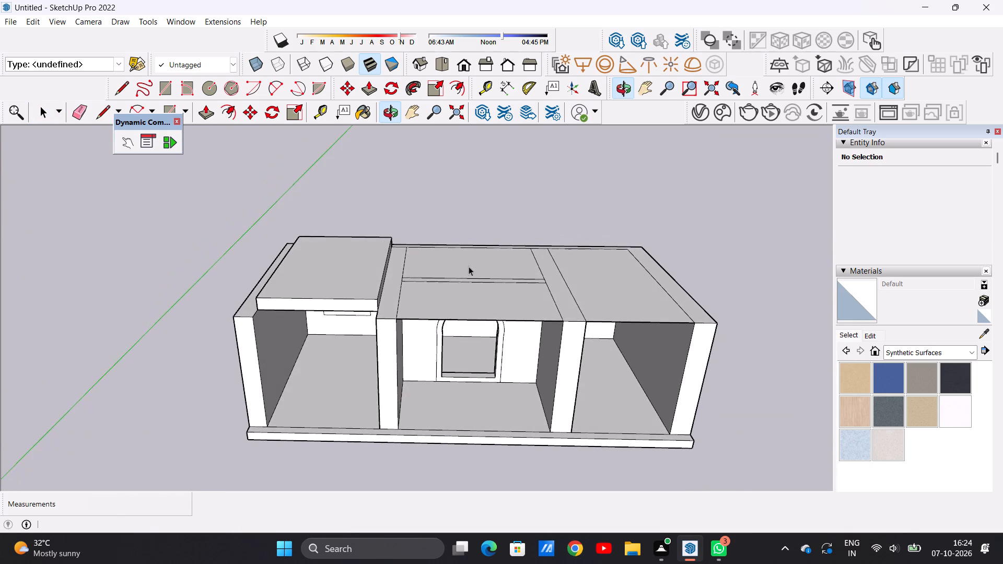
pyautogui.scroll(7, 472, 296)
pyautogui.scroll(-7, 476, 250)
pyautogui.moveTo(479, 243); pyautogui.dragTo(480, 325, button='middle')
pyautogui.scroll(6, 480, 321)
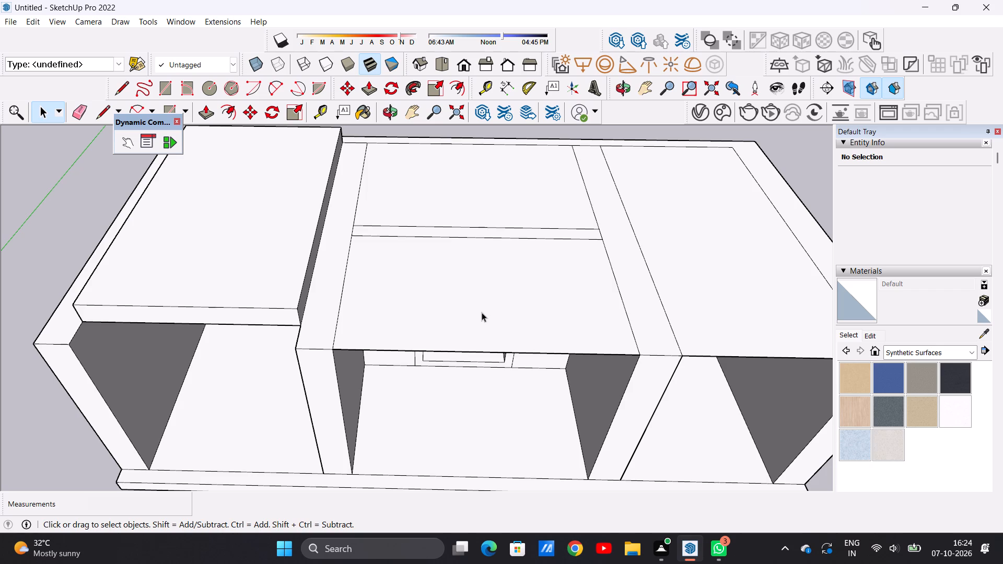
pyautogui.scroll(-7, 493, 299)
pyautogui.moveTo(498, 328); pyautogui.dragTo(506, 191, button='middle')
pyautogui.scroll(7, 495, 307)
pyautogui.moveTo(499, 320); pyautogui.dragTo(489, 241, button='middle')
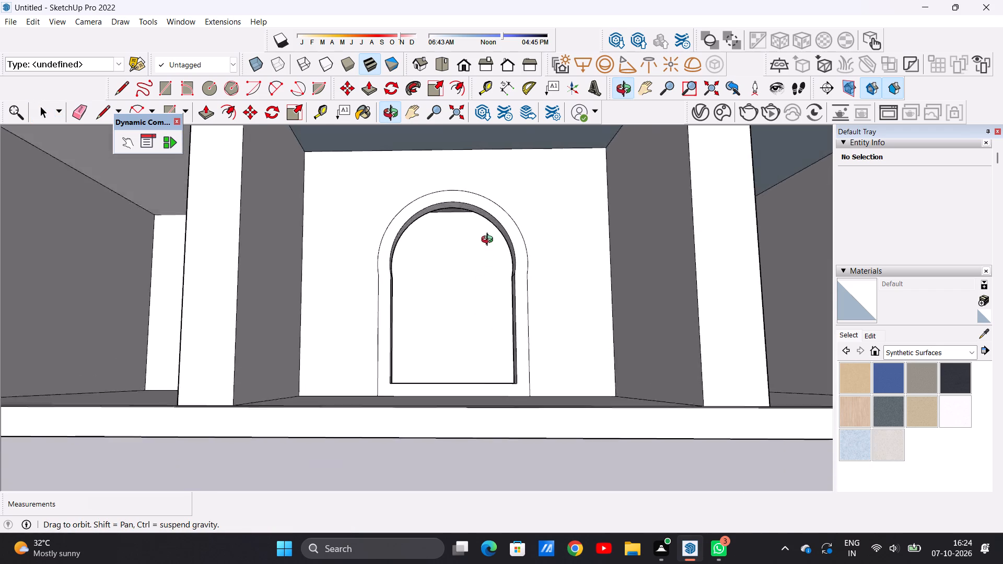
pyautogui.moveTo(489, 241); pyautogui.dragTo(484, 362, button='middle')
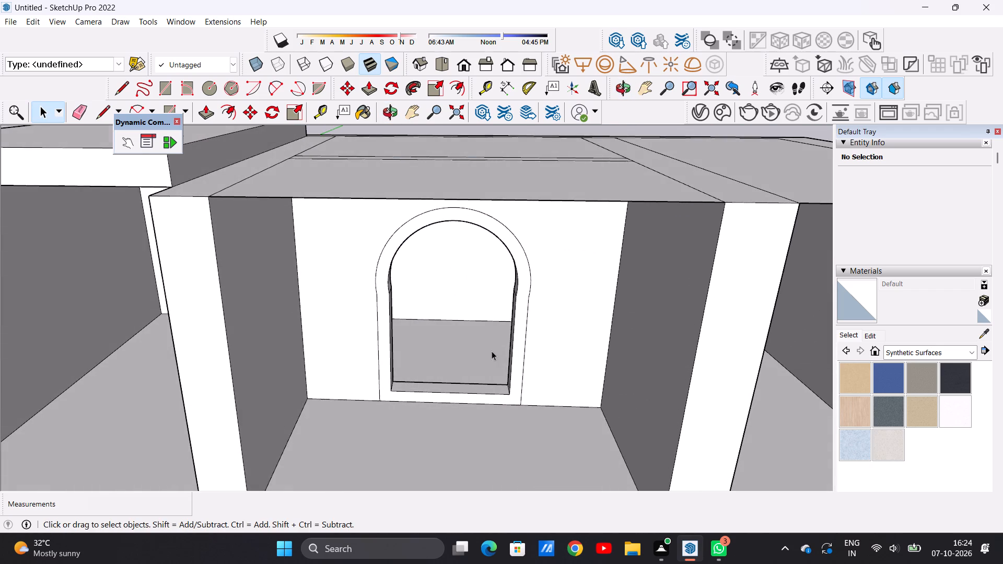
# Examine the roof faces of the central and right bays beside the raised left block, from the front and above.
pyautogui.scroll(-6, 493, 350)
pyautogui.scroll(4, 509, 270)
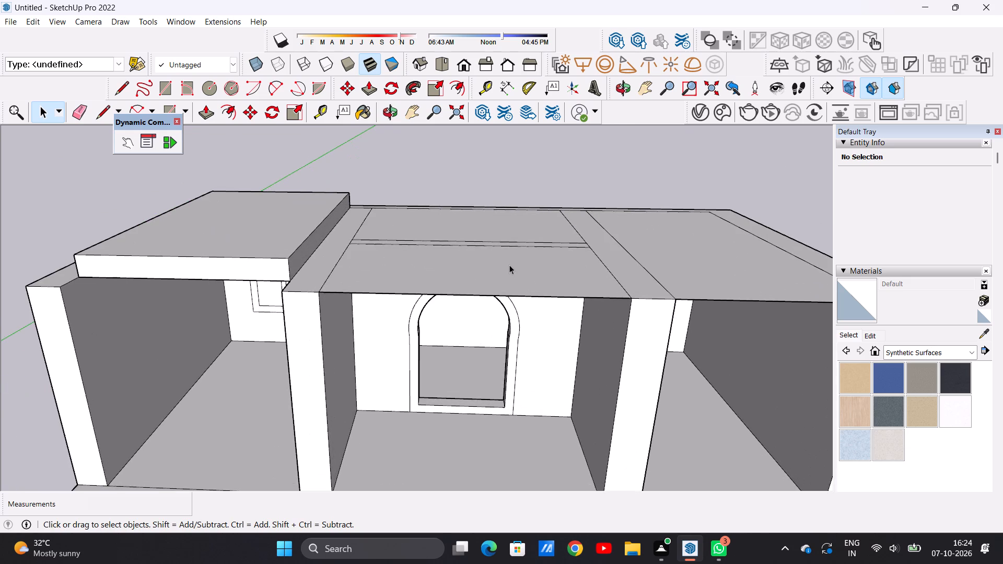
pyautogui.moveTo(520, 252); pyautogui.dragTo(530, 224, button='middle')
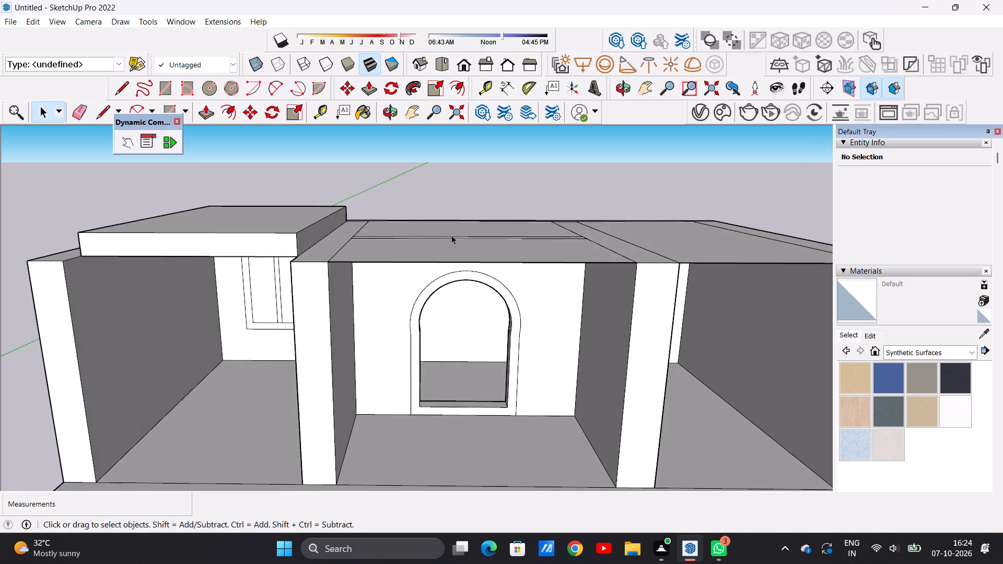
pyautogui.scroll(-8, 441, 258)
pyautogui.moveTo(487, 214); pyautogui.dragTo(487, 355, button='middle')
pyautogui.scroll(1, 484, 261)
pyautogui.scroll(-1, 484, 261)
pyautogui.scroll(3, 484, 261)
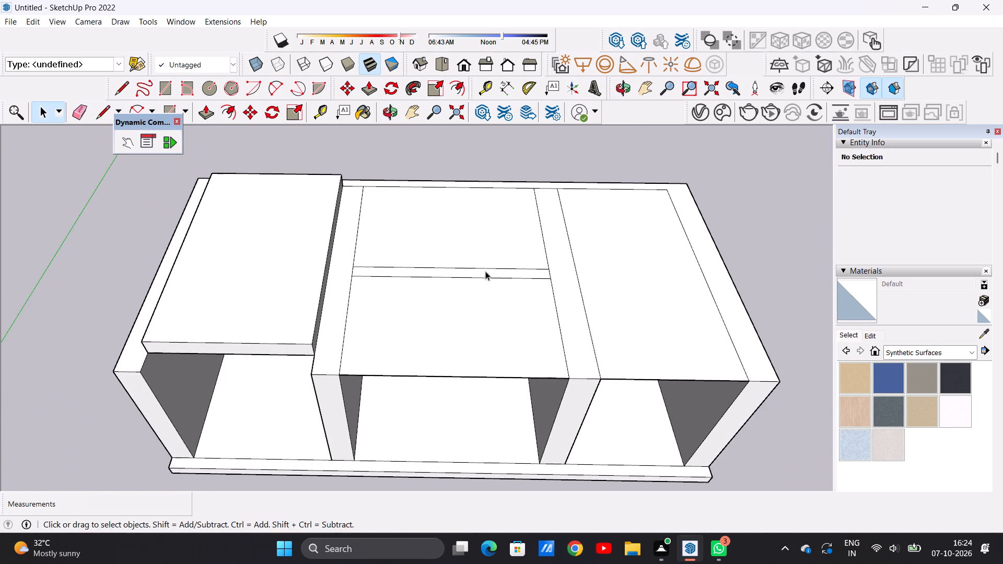
# Push/Pull the inner side face of the left raised roof block about 23' 4 3/4" across the other bays to the right end wall.
pyautogui.moveTo(485, 284); pyautogui.dragTo(328, 237, button='middle')
pyautogui.scroll(4, 312, 252)
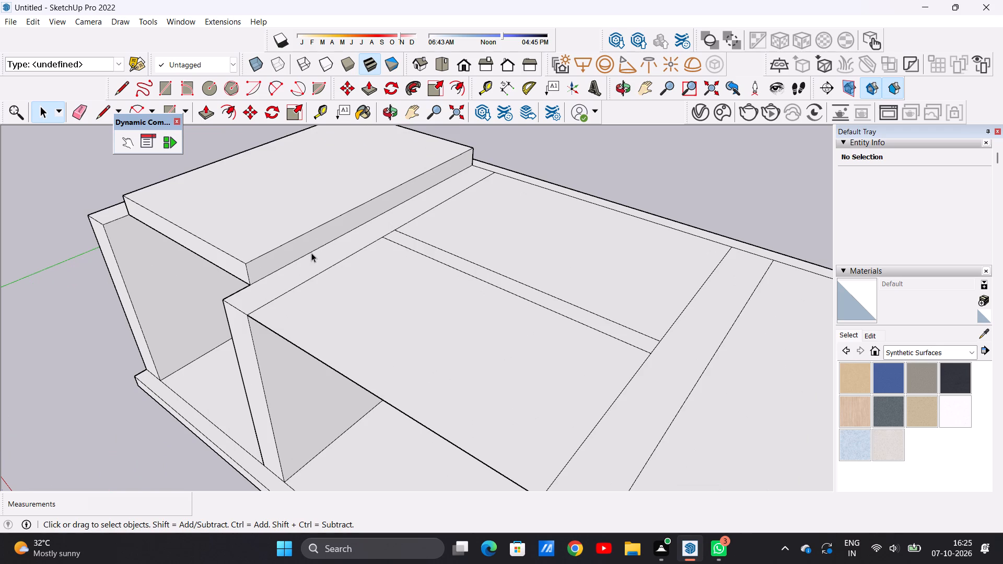
pyautogui.press('p')
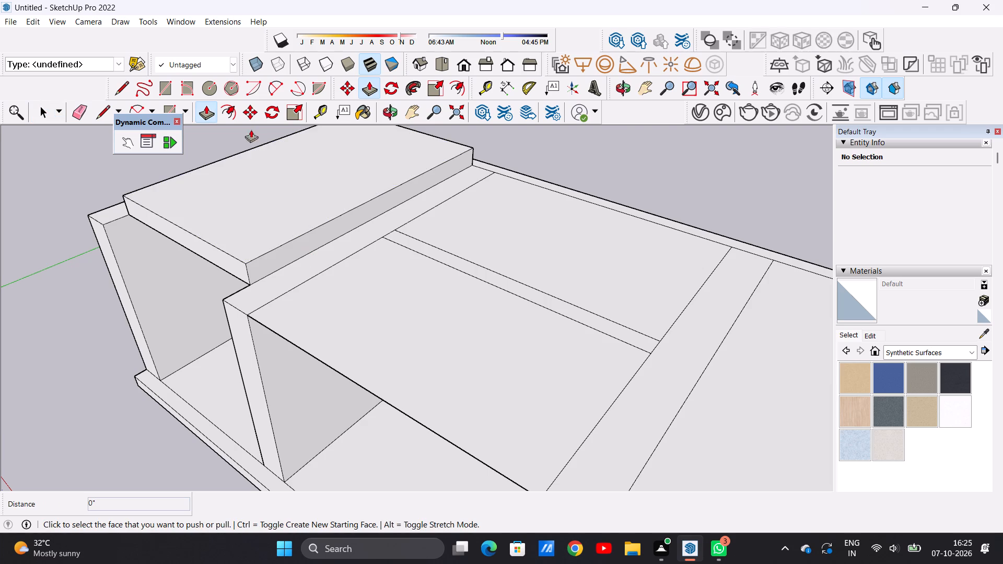
pyautogui.scroll(8, 261, 267)
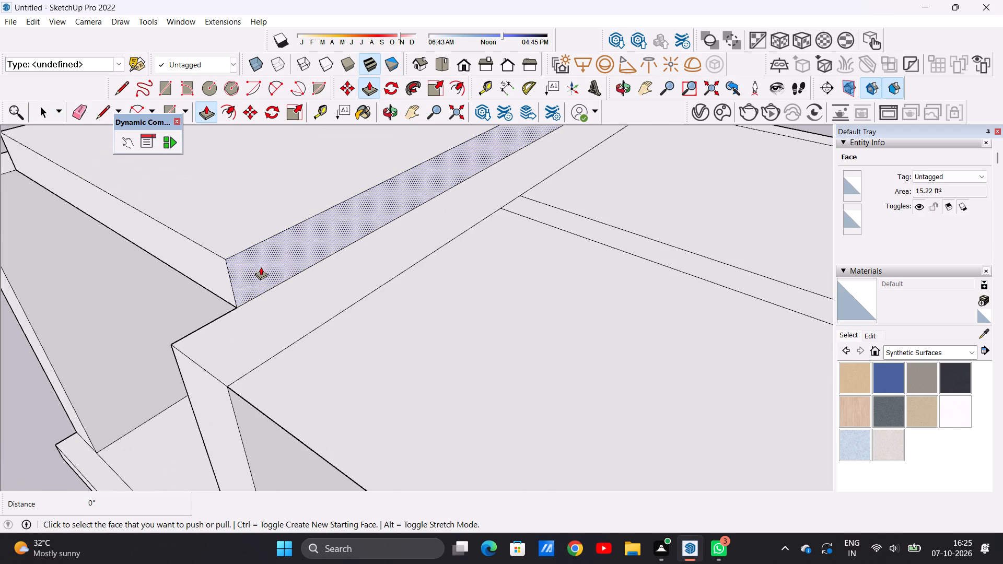
pyautogui.click(261, 267)
pyautogui.scroll(-13, 400, 256)
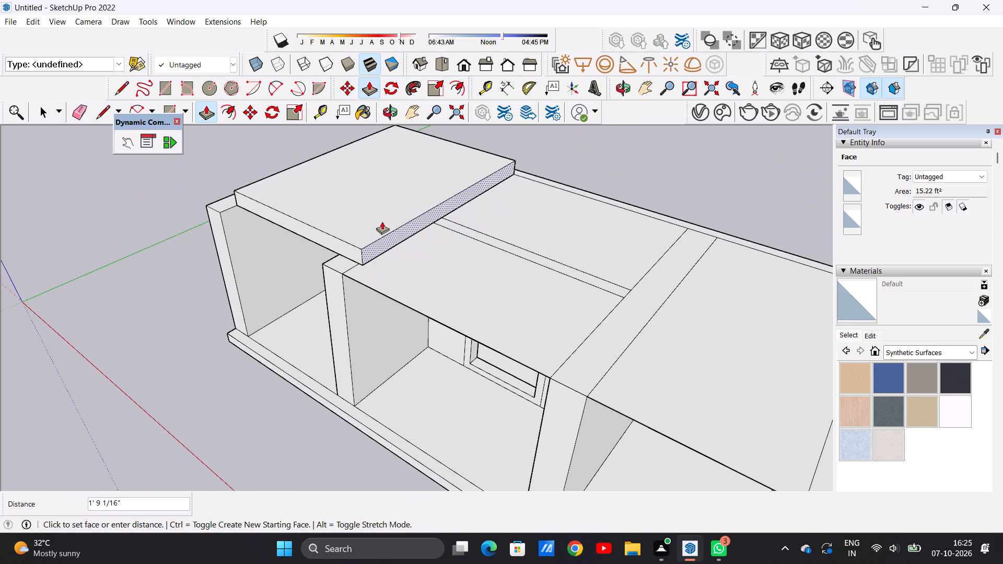
pyautogui.scroll(-10, 366, 209)
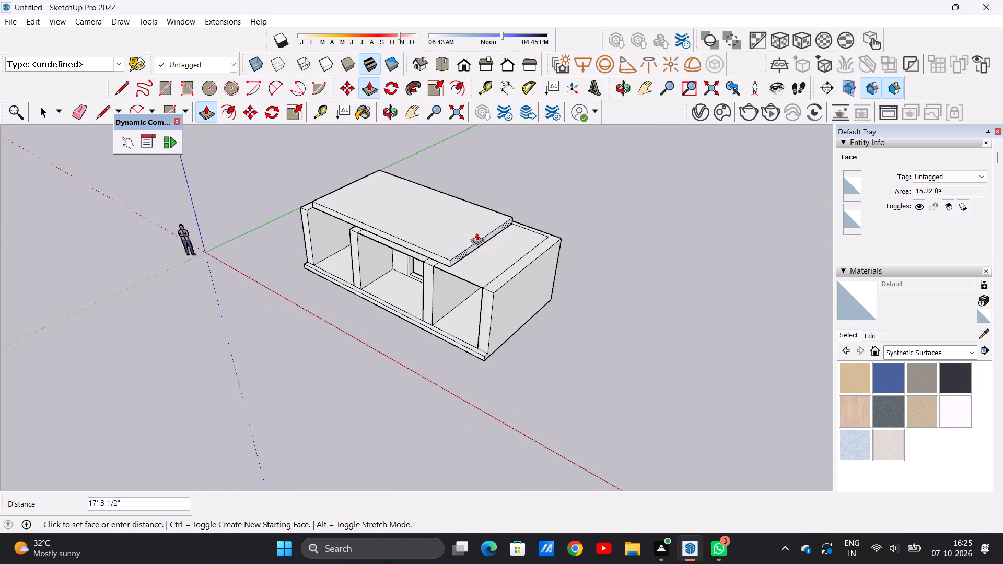
pyautogui.scroll(11, 508, 262)
pyautogui.moveTo(498, 279); pyautogui.dragTo(472, 168, button='middle')
pyautogui.scroll(4, 446, 159)
pyautogui.moveTo(439, 155); pyautogui.dragTo(437, 279, button='middle')
pyautogui.scroll(4, 428, 260)
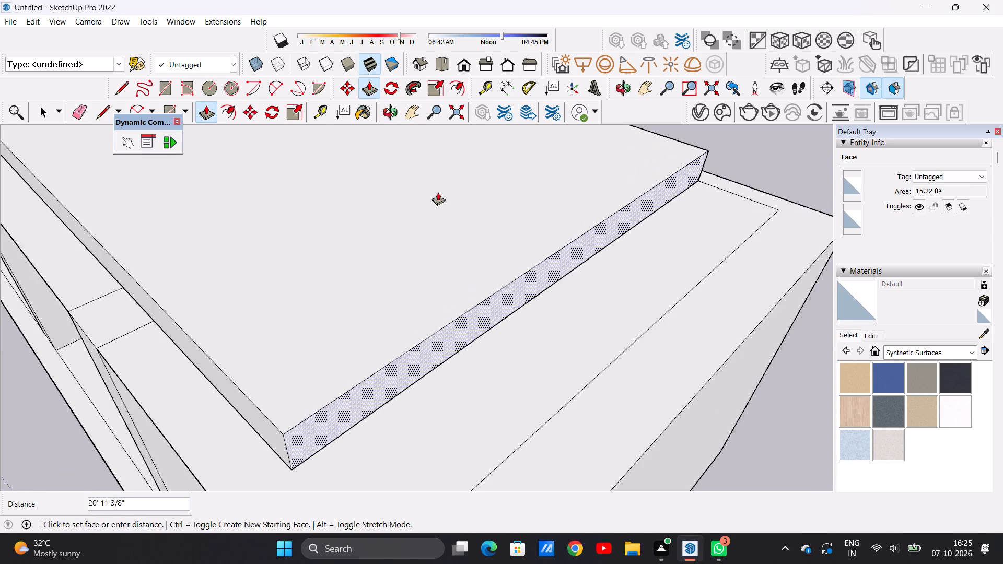
pyautogui.scroll(-5, 438, 191)
pyautogui.scroll(3, 534, 196)
pyautogui.scroll(-8, 470, 159)
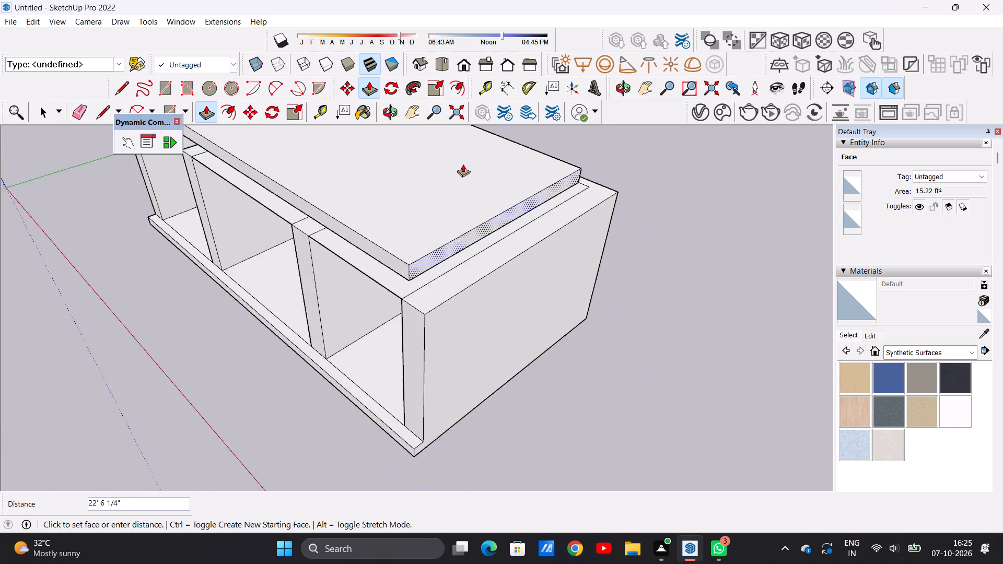
pyautogui.scroll(-3, 463, 164)
pyautogui.moveTo(507, 174); pyautogui.dragTo(226, 159, button='middle')
pyautogui.scroll(-5, 350, 164)
pyautogui.scroll(5, 453, 208)
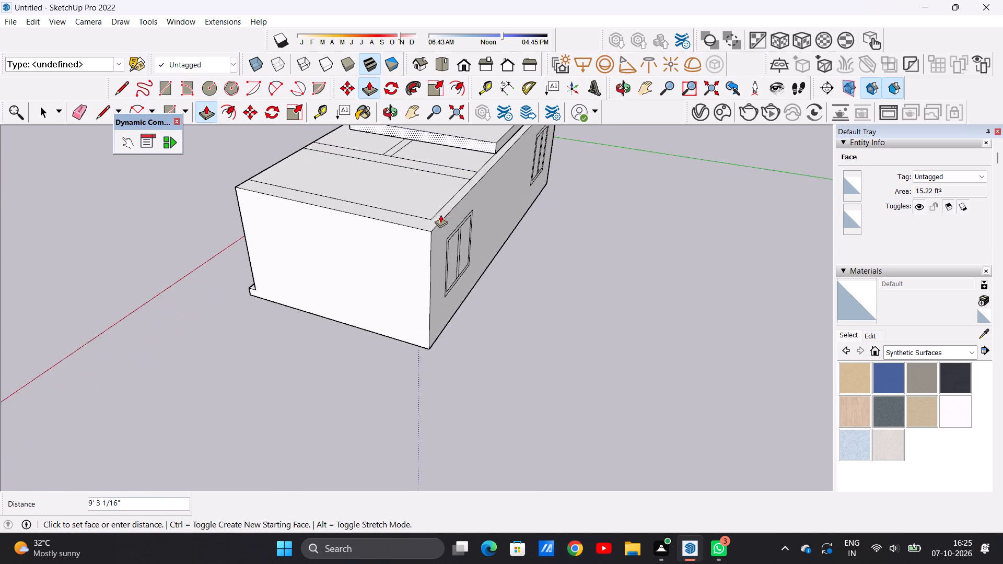
pyautogui.scroll(7, 435, 216)
pyautogui.click(427, 221)
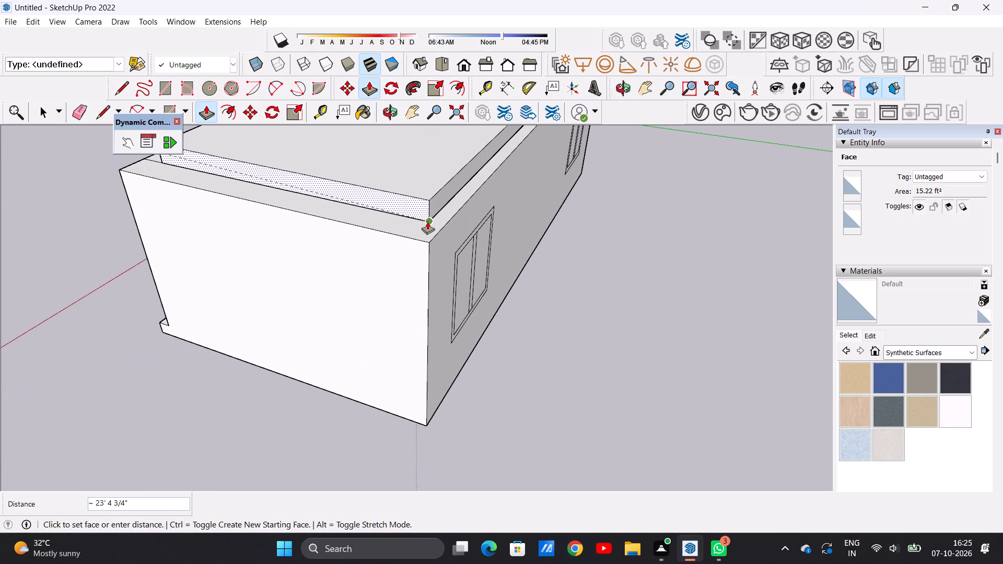
pyautogui.press('space')
# Examine the extended roof block over all three bays from the front, from above and at its right end corner.
pyautogui.scroll(-3, 348, 271)
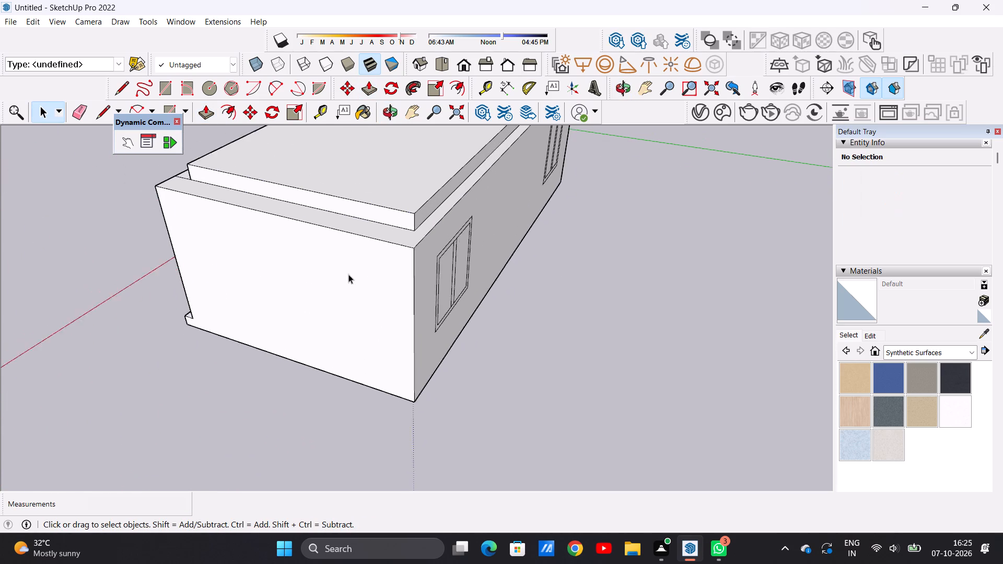
pyautogui.scroll(-10, 348, 274)
pyautogui.moveTo(225, 256); pyautogui.dragTo(572, 265, button='middle')
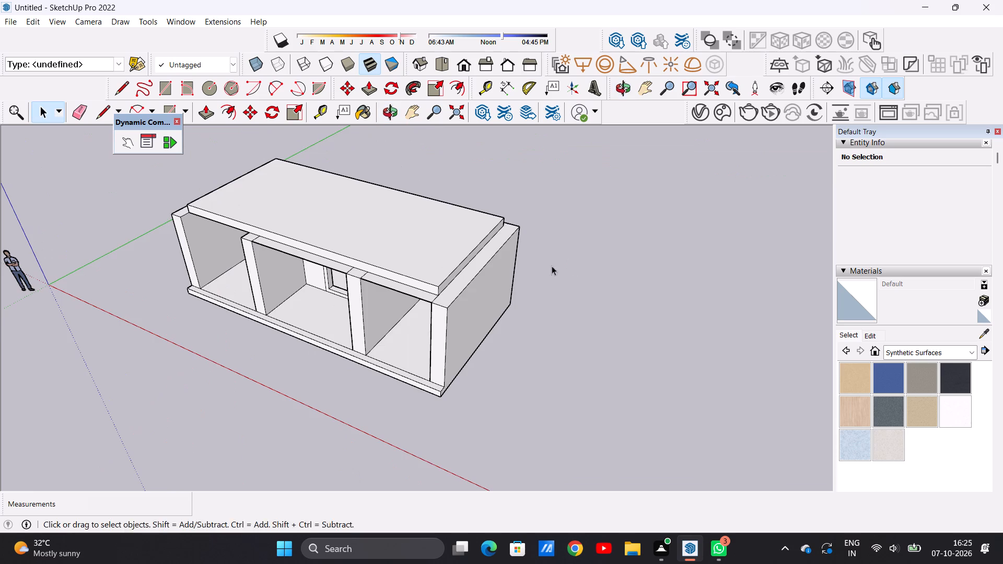
pyautogui.moveTo(265, 336); pyautogui.dragTo(406, 245, button='middle')
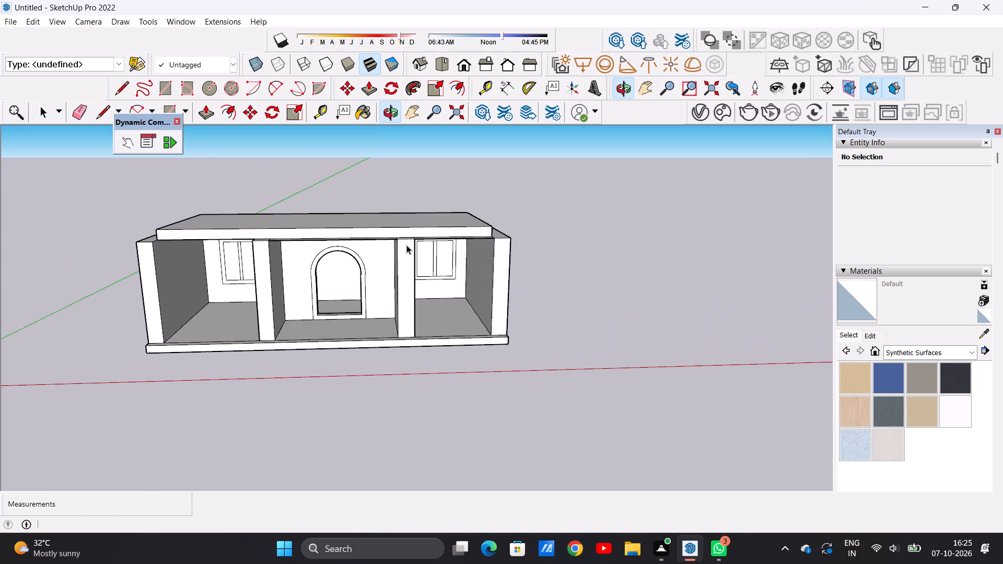
pyautogui.scroll(-7, 485, 268)
pyautogui.scroll(8, 414, 281)
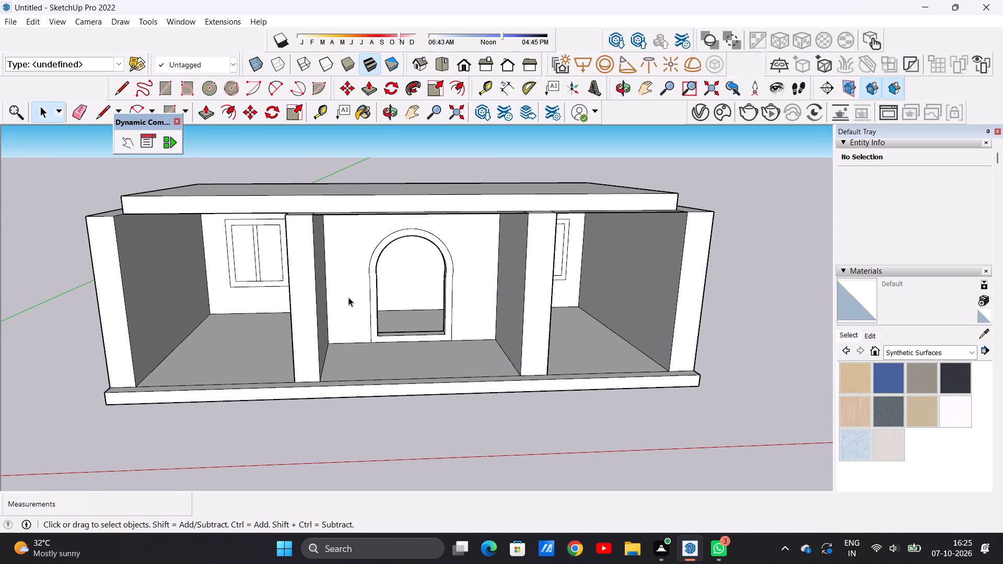
pyautogui.scroll(-4, 370, 311)
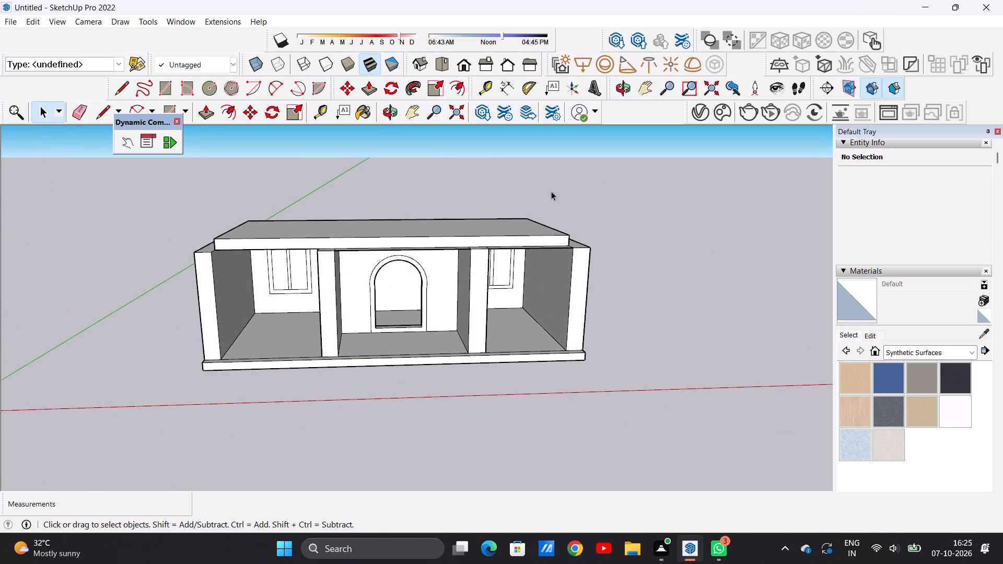
pyautogui.moveTo(546, 208); pyautogui.dragTo(514, 381, button='middle')
pyautogui.scroll(-4, 518, 256)
pyautogui.moveTo(509, 269); pyautogui.dragTo(427, 255, button='middle')
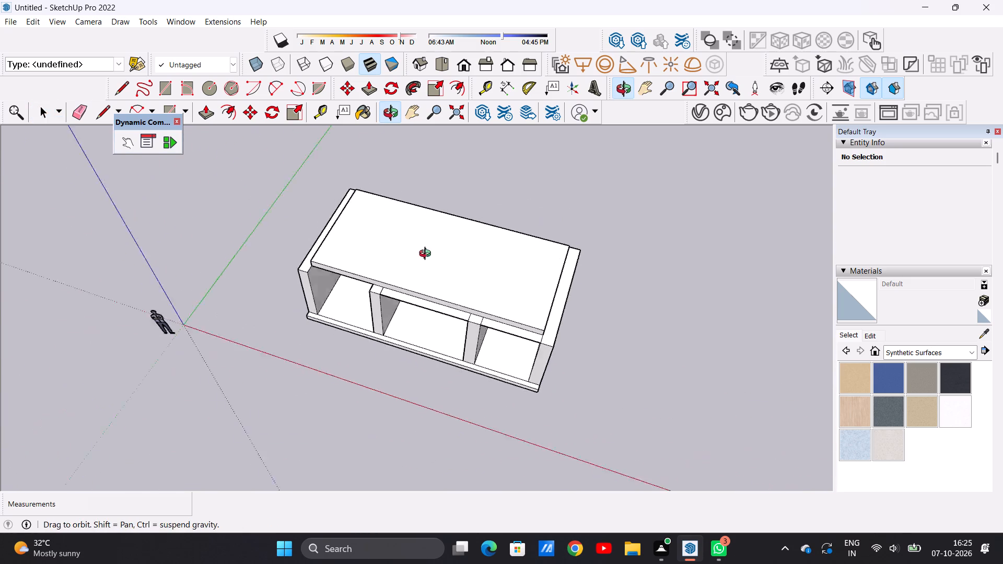
pyautogui.moveTo(427, 255); pyautogui.dragTo(383, 245, button='middle')
pyautogui.scroll(9, 534, 396)
pyautogui.scroll(-1, 531, 297)
pyautogui.scroll(12, 531, 332)
pyautogui.scroll(-5, 530, 336)
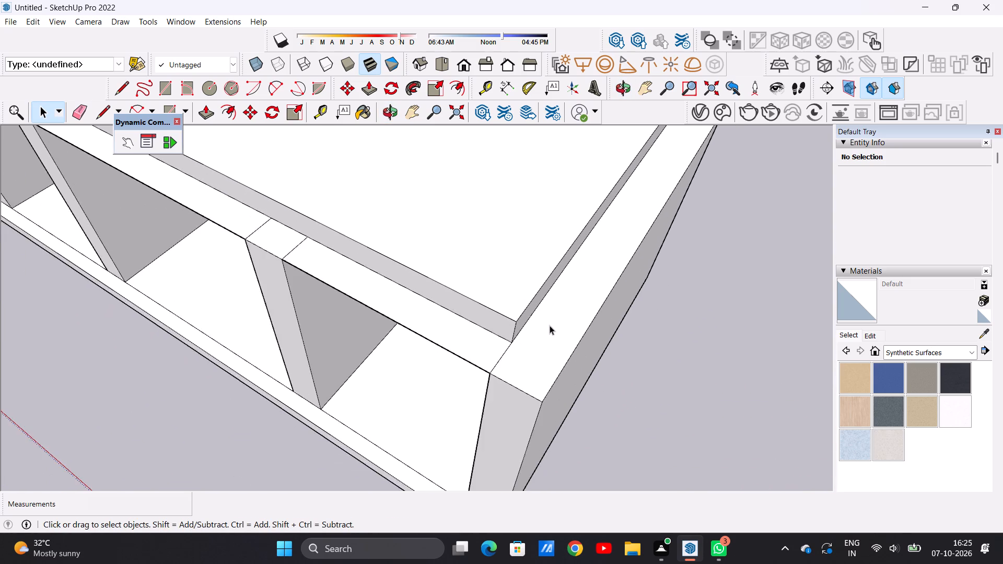
pyautogui.scroll(-20, 550, 325)
pyautogui.moveTo(475, 310); pyautogui.dragTo(627, 290, button='middle')
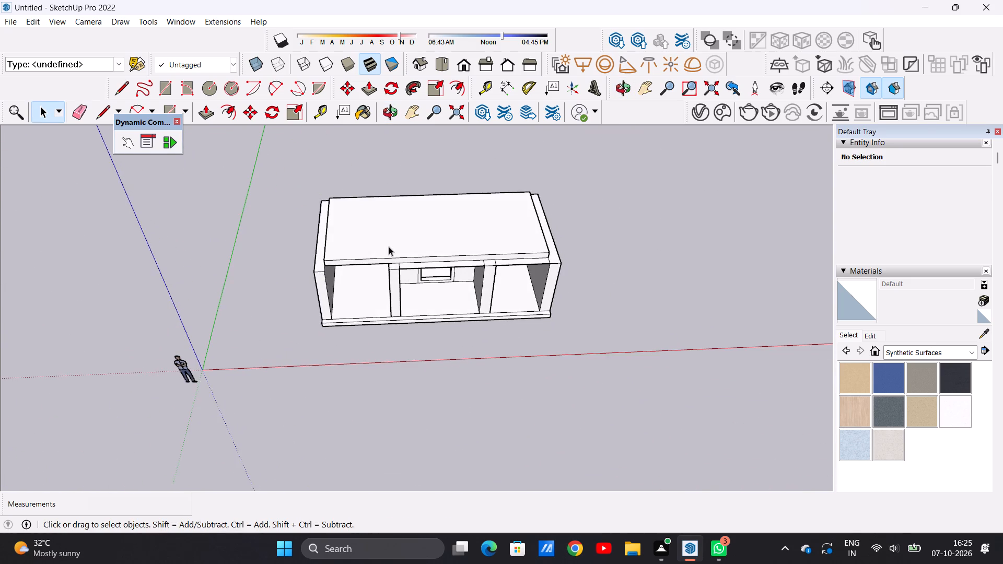
# Inspect the roof block's front setback above the central arched entrance and the right bay.
pyautogui.scroll(5, 362, 251)
pyautogui.moveTo(422, 277); pyautogui.dragTo(422, 218, button='middle')
pyautogui.scroll(13, 492, 250)
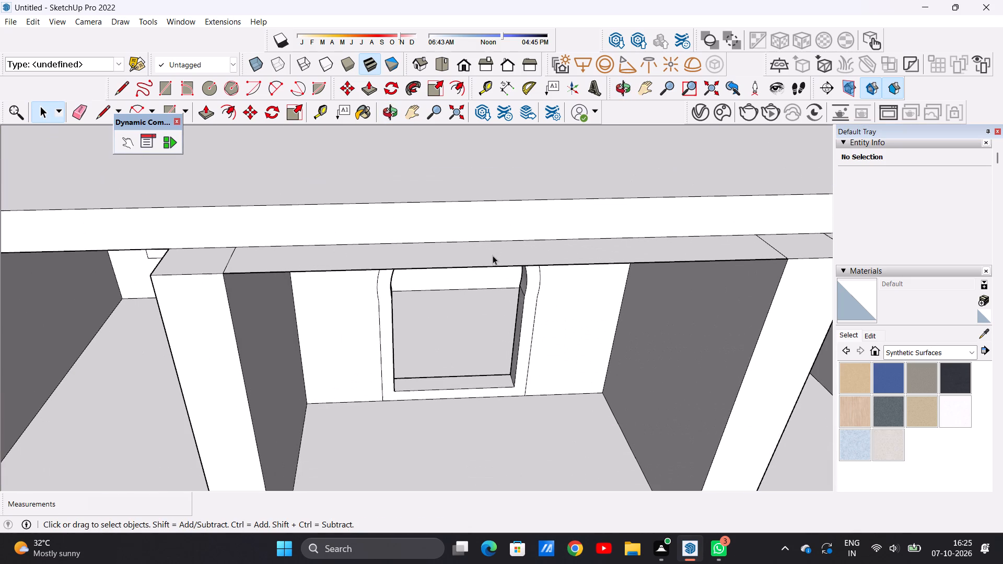
pyautogui.scroll(-5, 484, 254)
pyautogui.scroll(1, 484, 254)
pyautogui.scroll(-17, 484, 254)
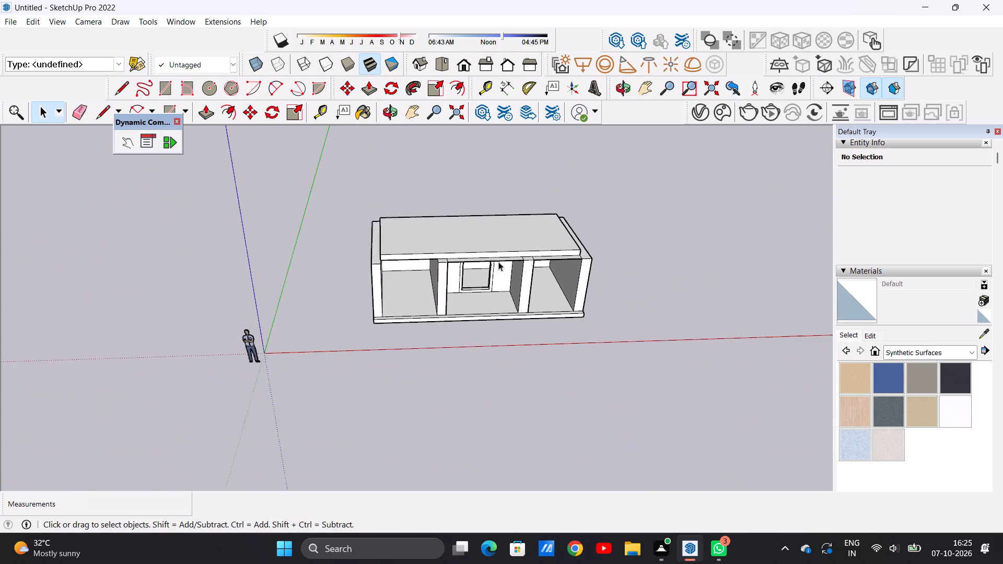
pyautogui.scroll(7, 520, 265)
pyautogui.moveTo(551, 252); pyautogui.dragTo(433, 246, button='middle')
pyautogui.scroll(7, 576, 243)
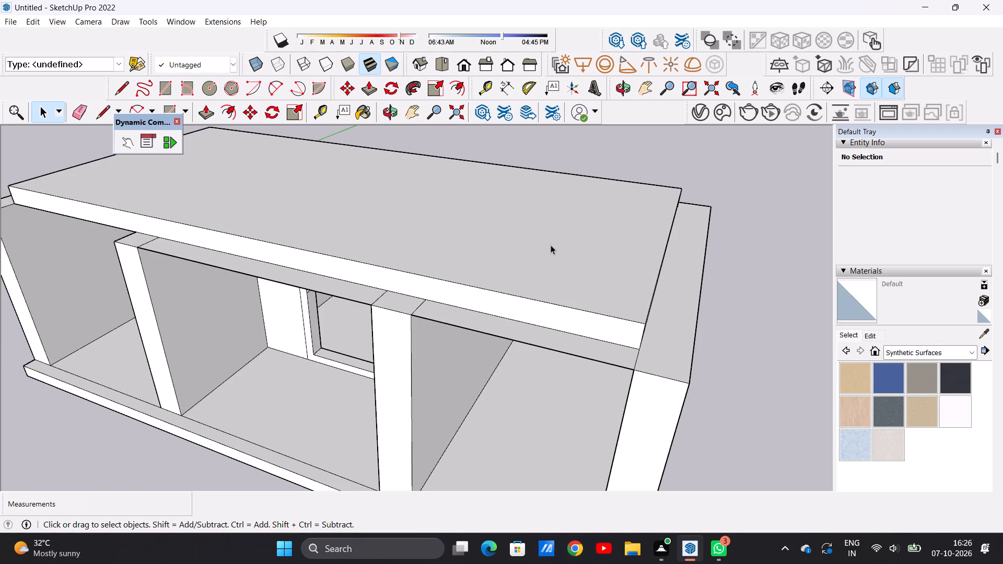
pyautogui.scroll(-10, 530, 248)
pyautogui.moveTo(486, 265); pyautogui.dragTo(545, 279, button='middle')
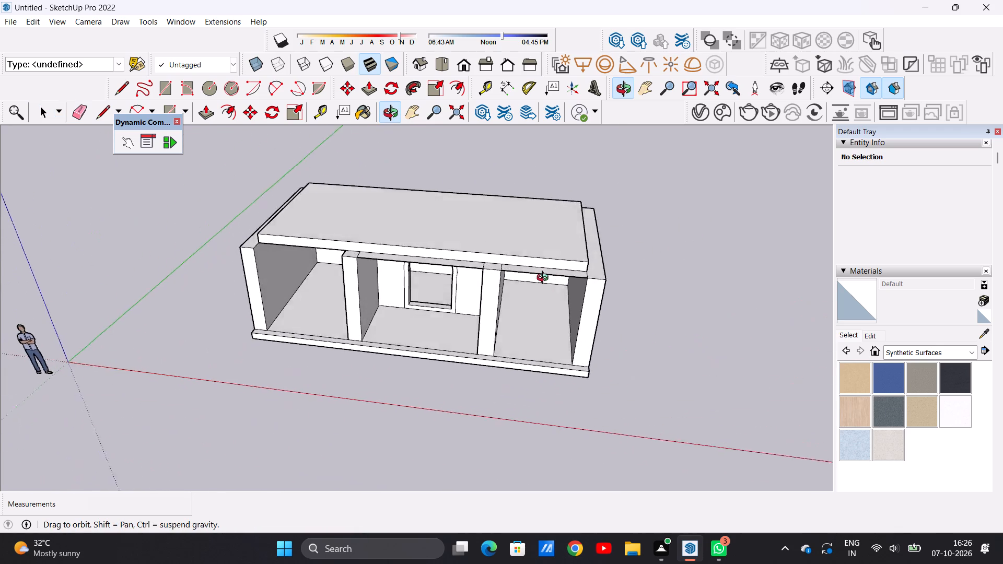
pyautogui.moveTo(545, 279); pyautogui.dragTo(559, 244, button='middle')
pyautogui.scroll(7, 539, 266)
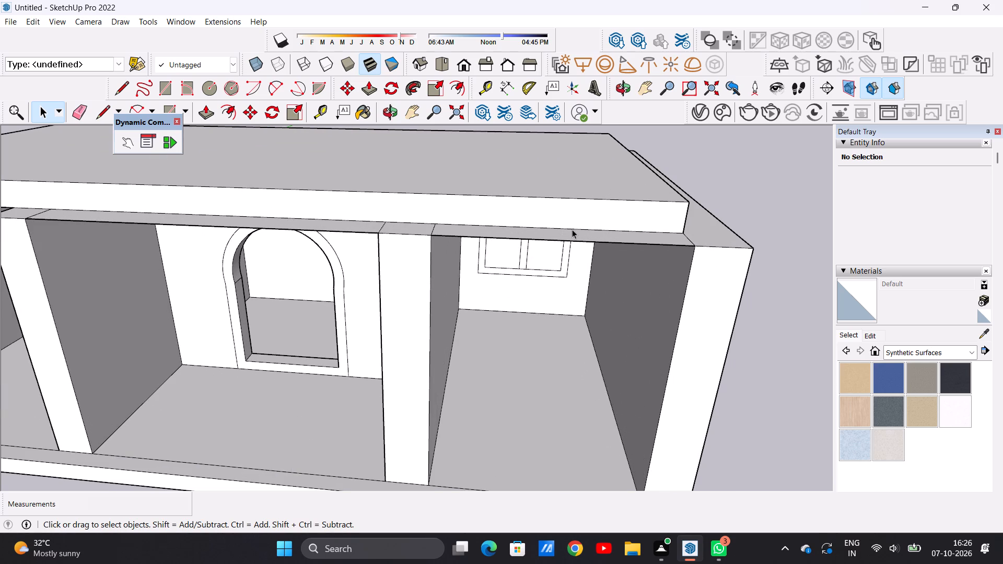
pyautogui.scroll(1, 606, 231)
pyautogui.scroll(-9, 609, 224)
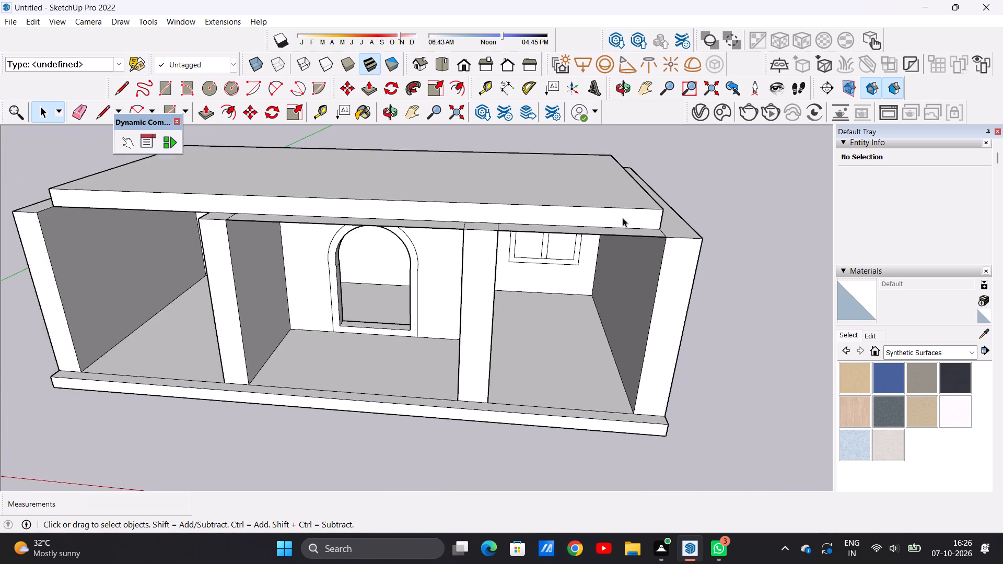
pyautogui.scroll(-4, 623, 218)
pyautogui.moveTo(625, 215); pyautogui.dragTo(643, 306, button='middle')
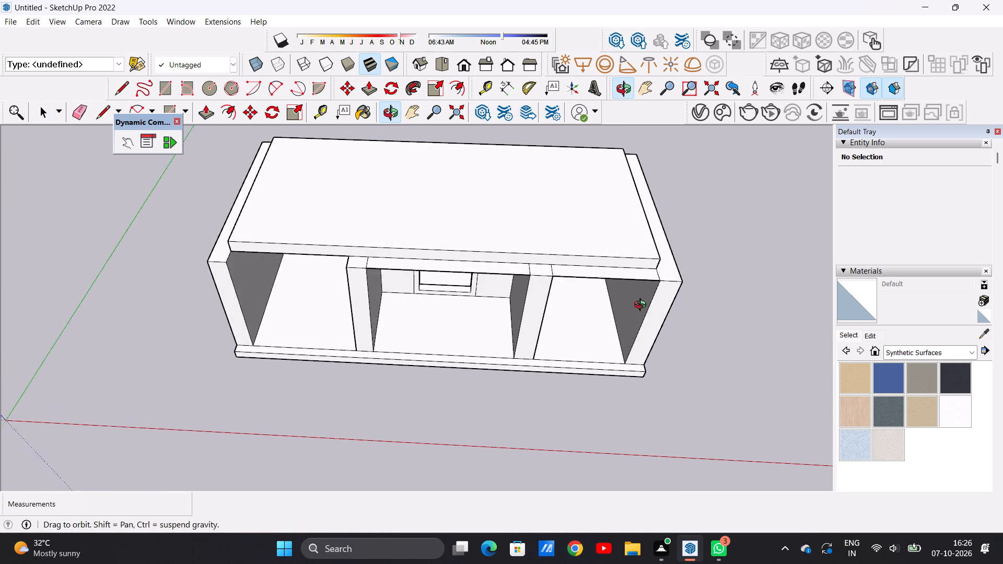
pyautogui.moveTo(643, 306); pyautogui.dragTo(645, 333, button='middle')
pyautogui.scroll(8, 464, 289)
pyautogui.scroll(-1, 466, 280)
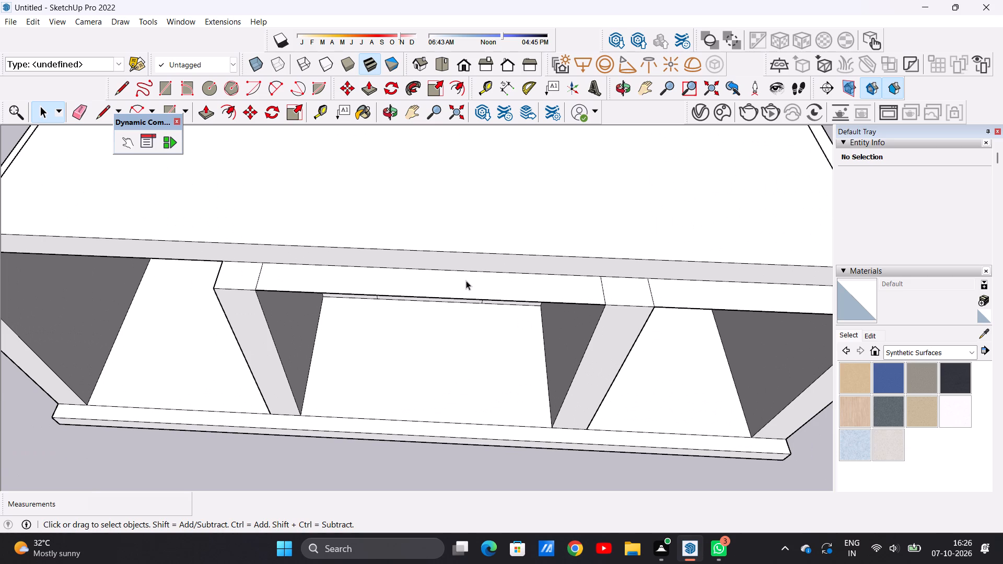
# Inspect the roof block's end setbacks from both sides and the top of the right end wall.
pyautogui.scroll(-11, 376, 305)
pyautogui.moveTo(268, 275); pyautogui.dragTo(399, 263, button='middle')
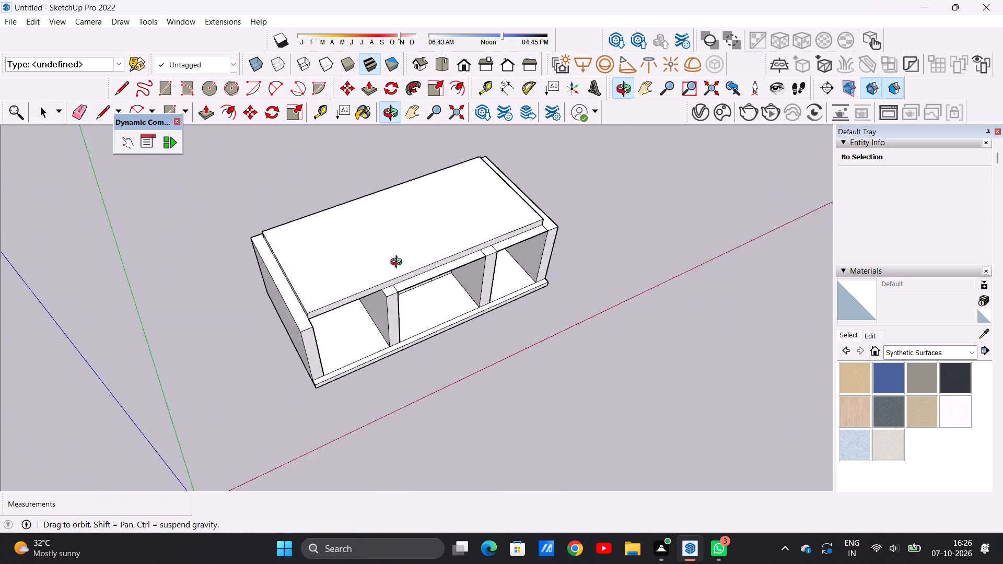
pyautogui.moveTo(399, 263); pyautogui.dragTo(450, 251, button='middle')
pyautogui.moveTo(371, 254); pyautogui.dragTo(484, 287, button='middle')
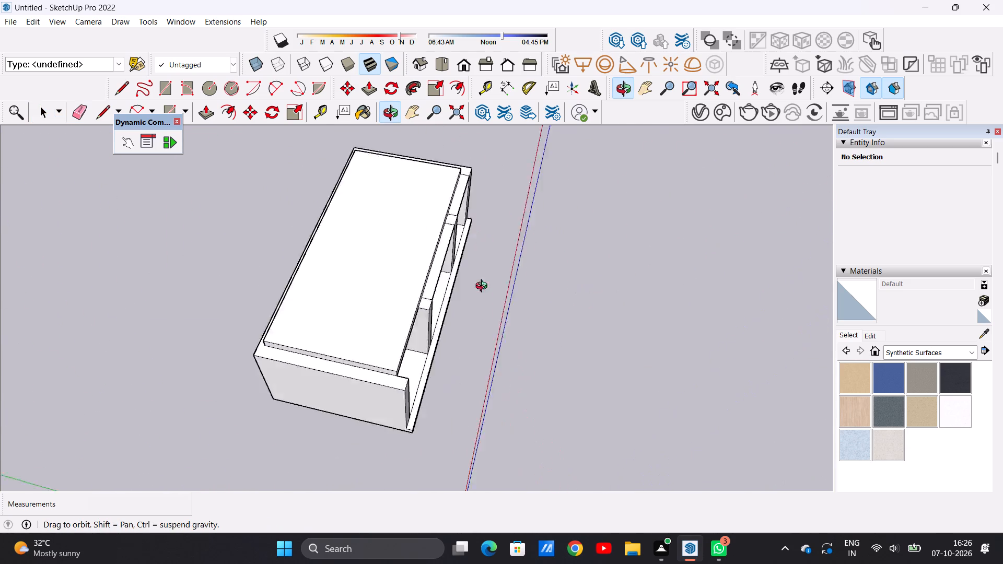
pyautogui.moveTo(484, 287); pyautogui.dragTo(103, 254, button='middle')
pyautogui.scroll(-6, 444, 250)
pyautogui.scroll(8, 487, 272)
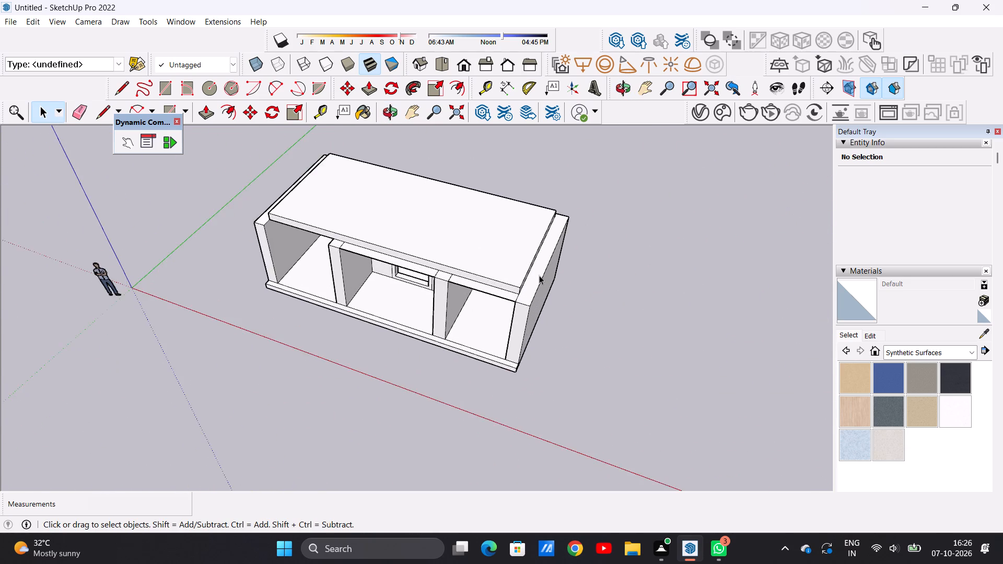
pyautogui.scroll(8, 539, 275)
pyautogui.scroll(-1, 536, 285)
pyautogui.scroll(3, 535, 285)
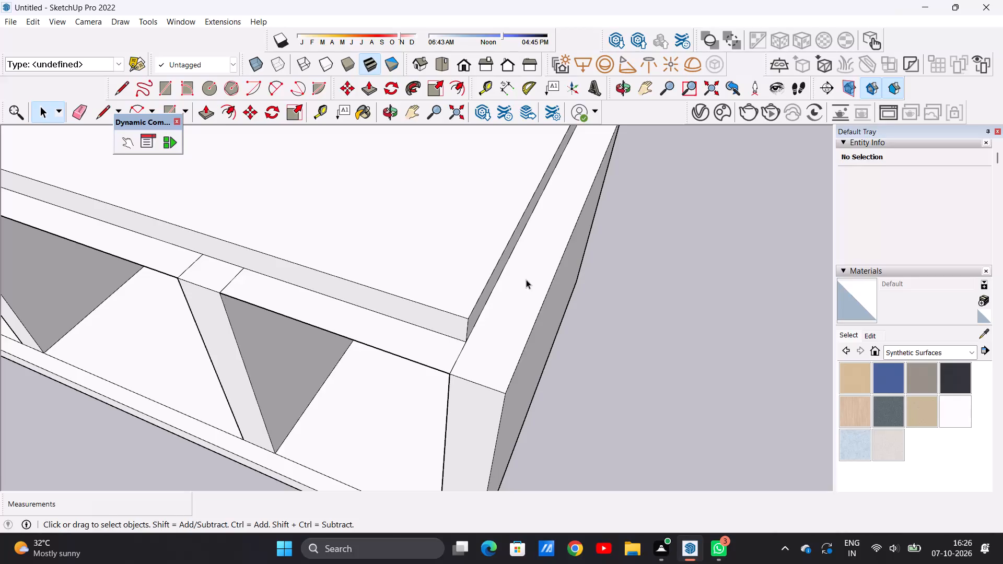
pyautogui.press('p')
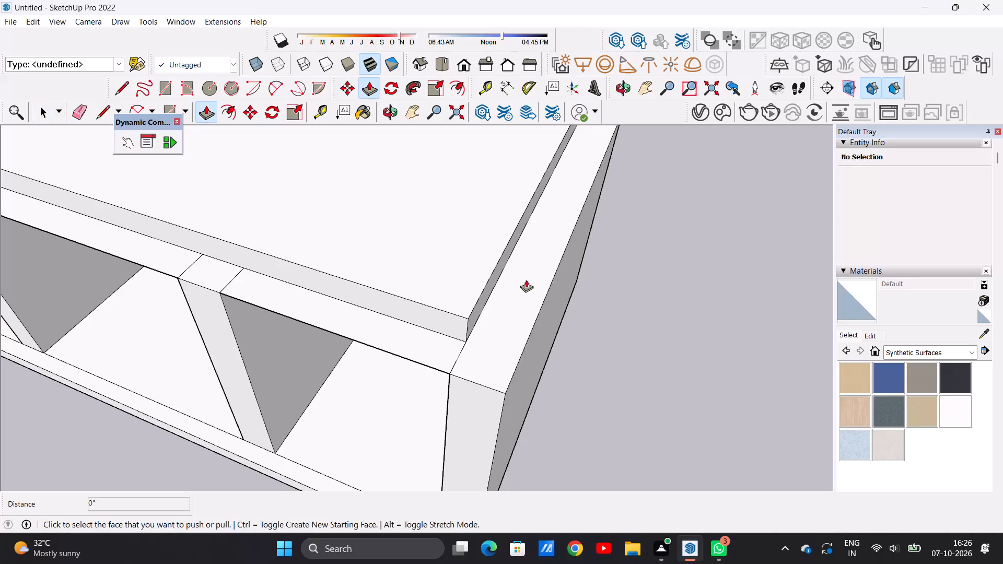
pyautogui.press('space')
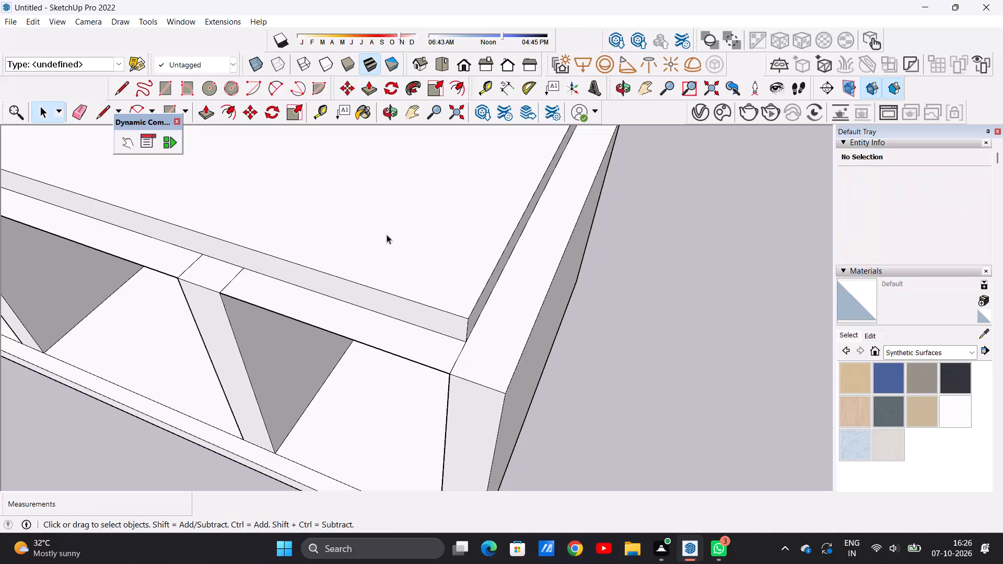
pyautogui.scroll(-5, 378, 233)
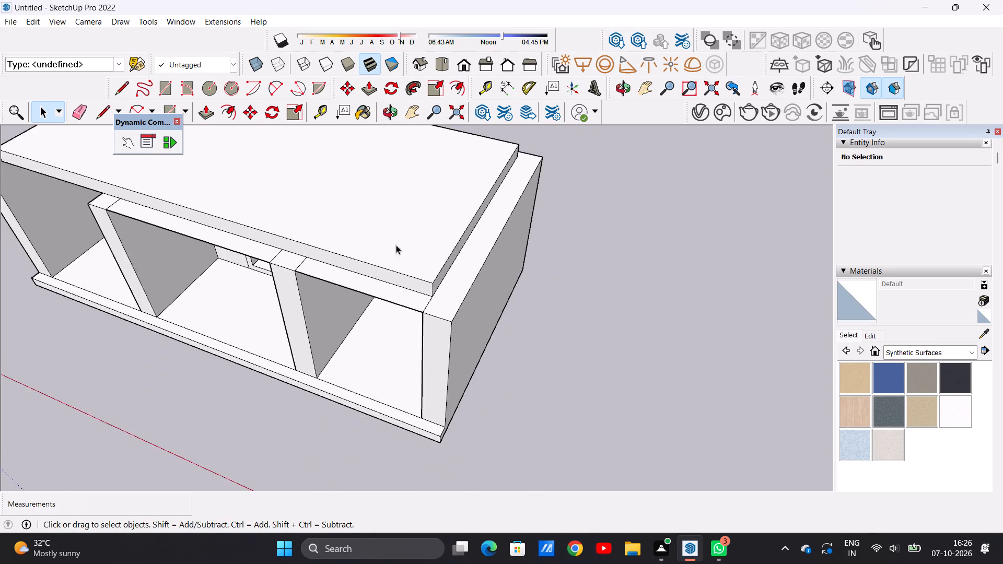
# Examine the roof block's setback at the left end wall and along the front edge over the left bay.
pyautogui.scroll(-10, 396, 245)
pyautogui.moveTo(253, 237); pyautogui.dragTo(468, 197, button='middle')
pyautogui.scroll(4, 44, 318)
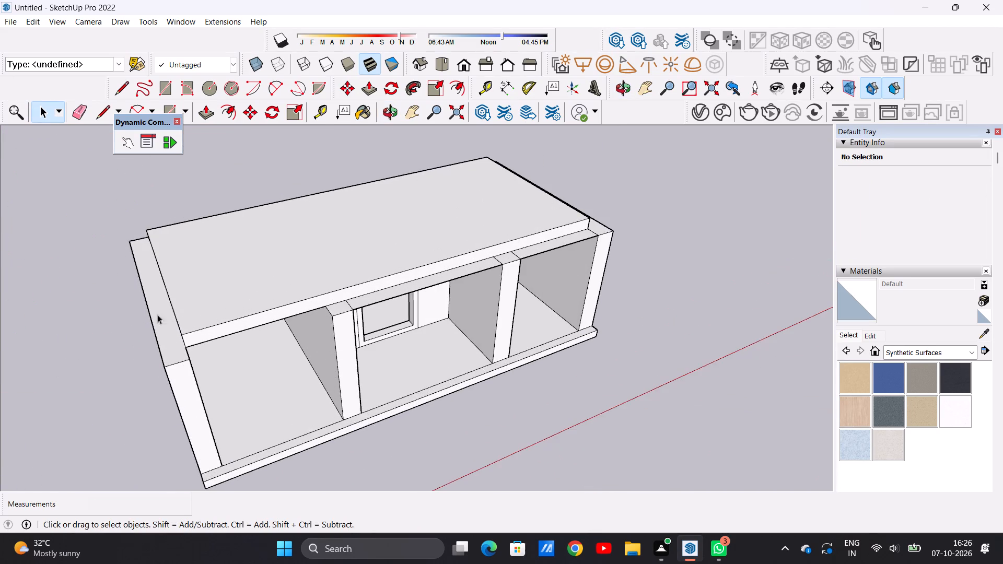
pyautogui.moveTo(168, 333); pyautogui.dragTo(134, 312, button='middle')
pyautogui.scroll(13, 157, 301)
pyautogui.scroll(-8, 167, 297)
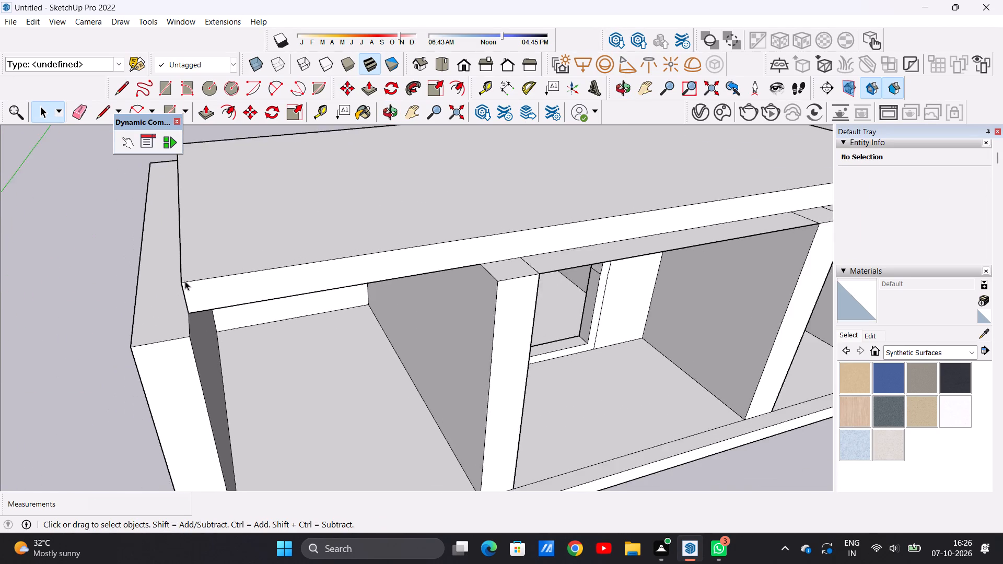
pyautogui.scroll(-9, 185, 281)
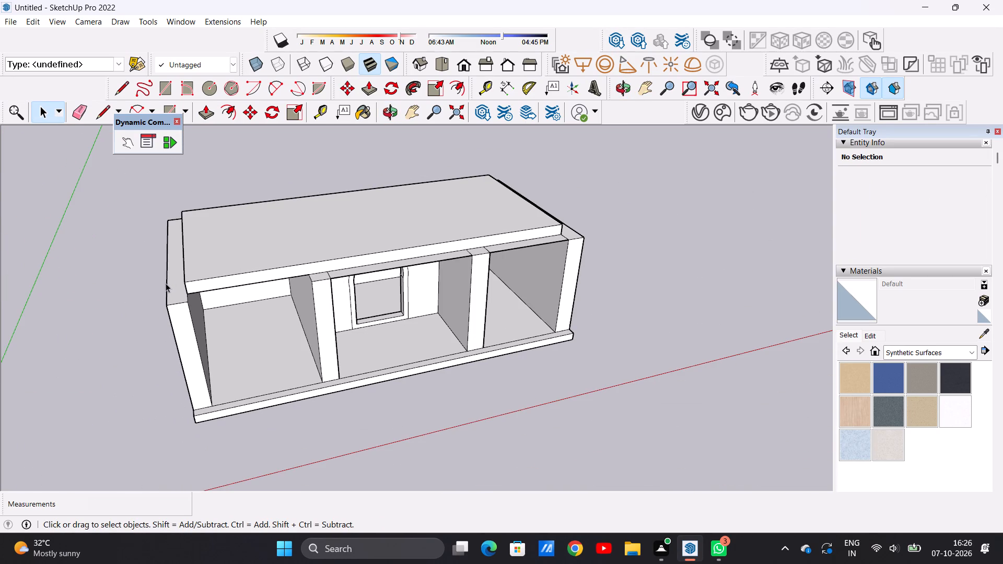
pyautogui.scroll(-12, 170, 280)
pyautogui.scroll(6, 242, 262)
pyautogui.moveTo(322, 262); pyautogui.dragTo(250, 279, button='middle')
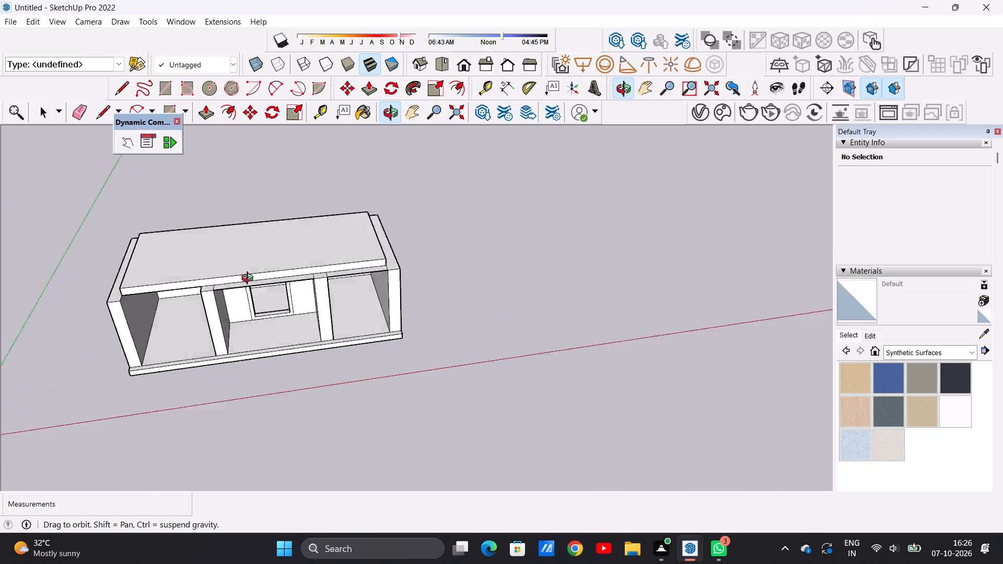
# Examine the roof block and the right end wall from the side and from above.
pyautogui.moveTo(250, 279); pyautogui.dragTo(91, 361, button='middle')
pyautogui.scroll(-6, 348, 266)
pyautogui.scroll(6, 366, 203)
pyautogui.moveTo(383, 307); pyautogui.dragTo(379, 279, button='middle')
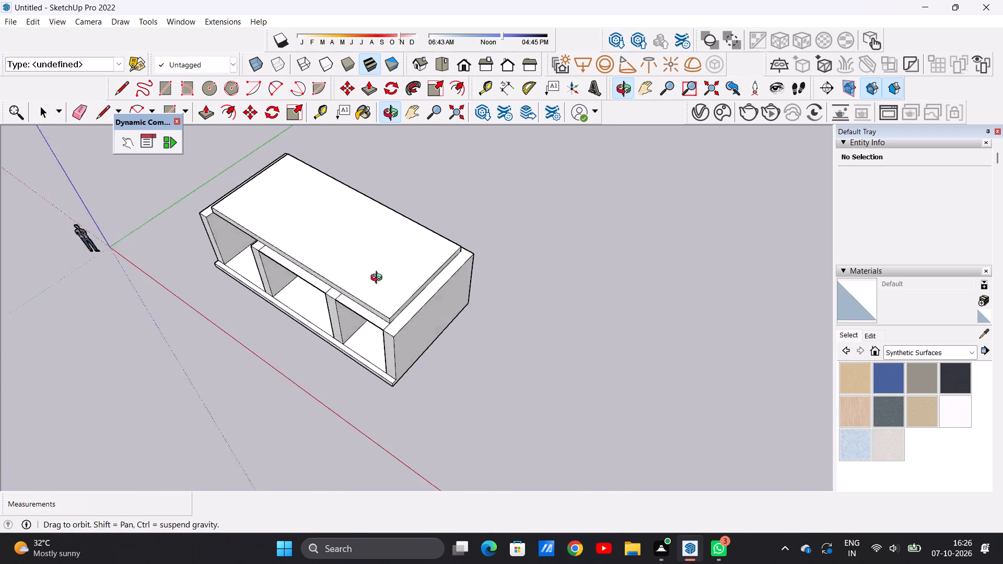
pyautogui.moveTo(379, 279); pyautogui.dragTo(355, 219, button='middle')
pyautogui.scroll(6, 440, 204)
pyautogui.moveTo(450, 231); pyautogui.dragTo(343, 256, button='middle')
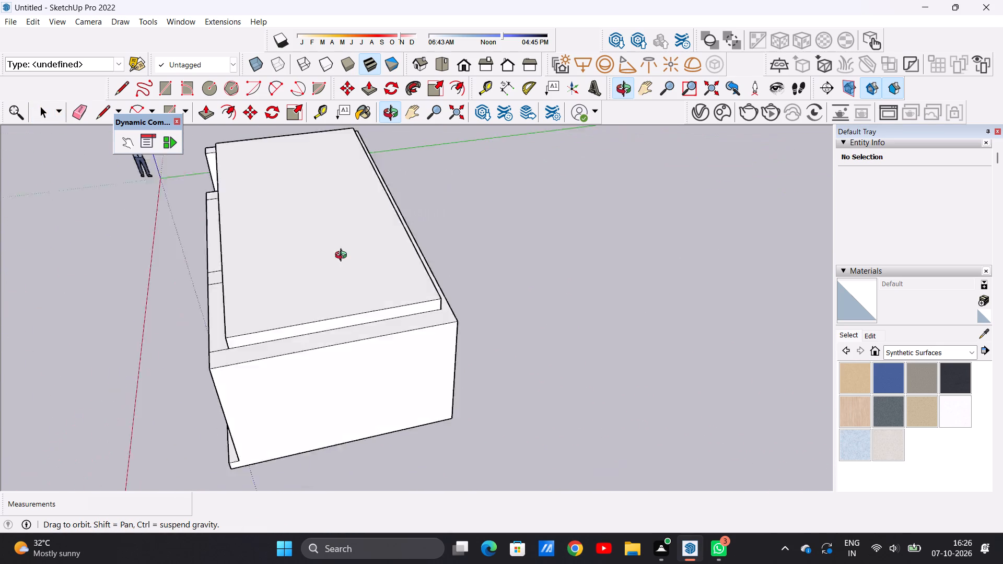
pyautogui.moveTo(343, 256); pyautogui.dragTo(413, 244, button='middle')
pyautogui.scroll(-5, 413, 248)
pyautogui.scroll(7, 361, 236)
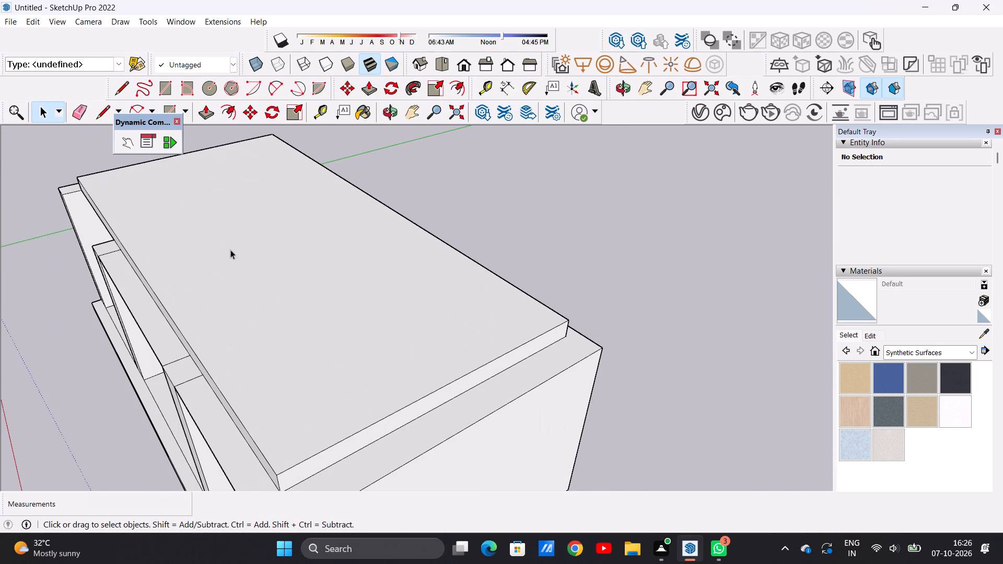
pyautogui.scroll(-15, 202, 307)
pyautogui.moveTo(236, 365); pyautogui.dragTo(391, 326, button='middle')
pyautogui.scroll(1, 391, 326)
pyautogui.scroll(-6, 389, 311)
pyautogui.scroll(4, 387, 401)
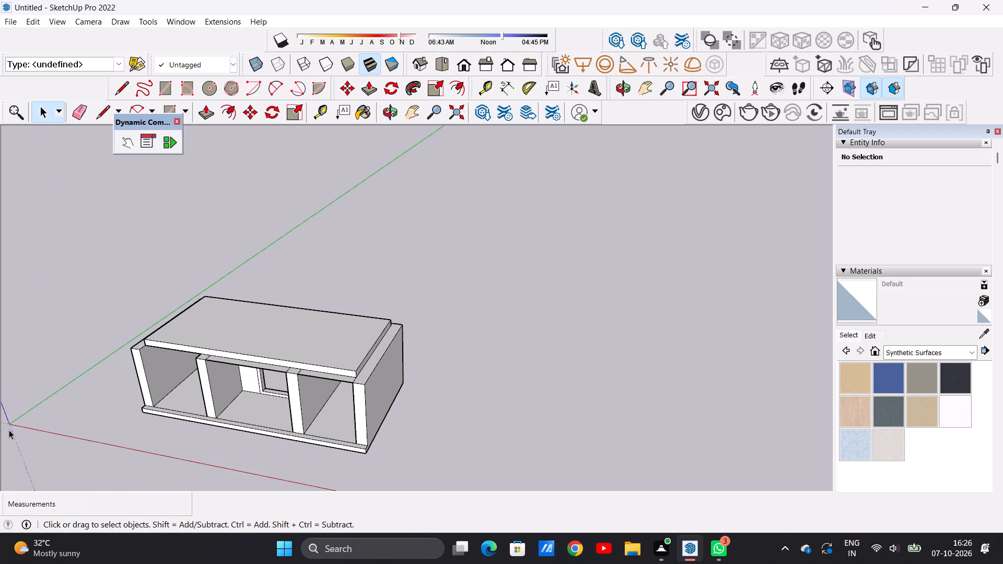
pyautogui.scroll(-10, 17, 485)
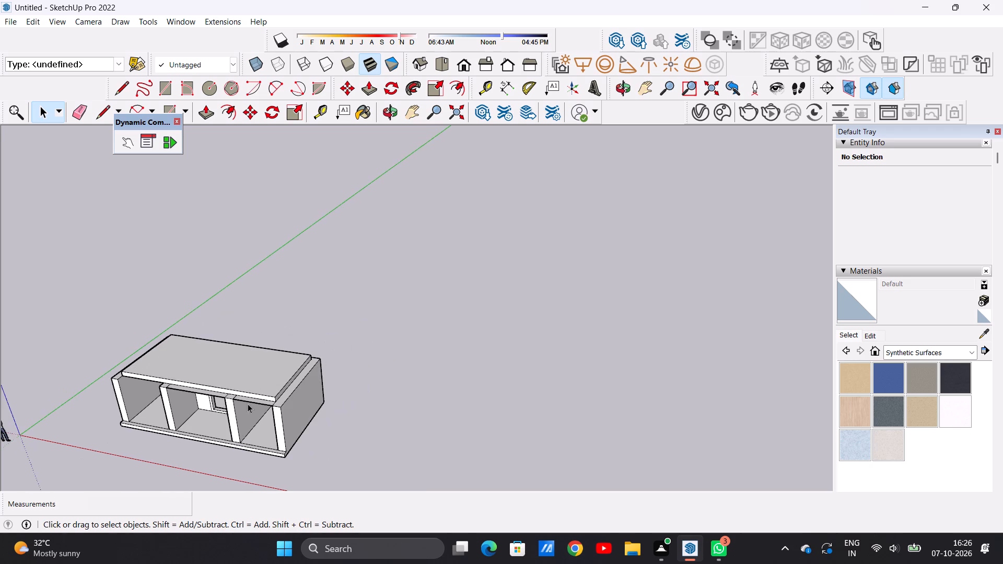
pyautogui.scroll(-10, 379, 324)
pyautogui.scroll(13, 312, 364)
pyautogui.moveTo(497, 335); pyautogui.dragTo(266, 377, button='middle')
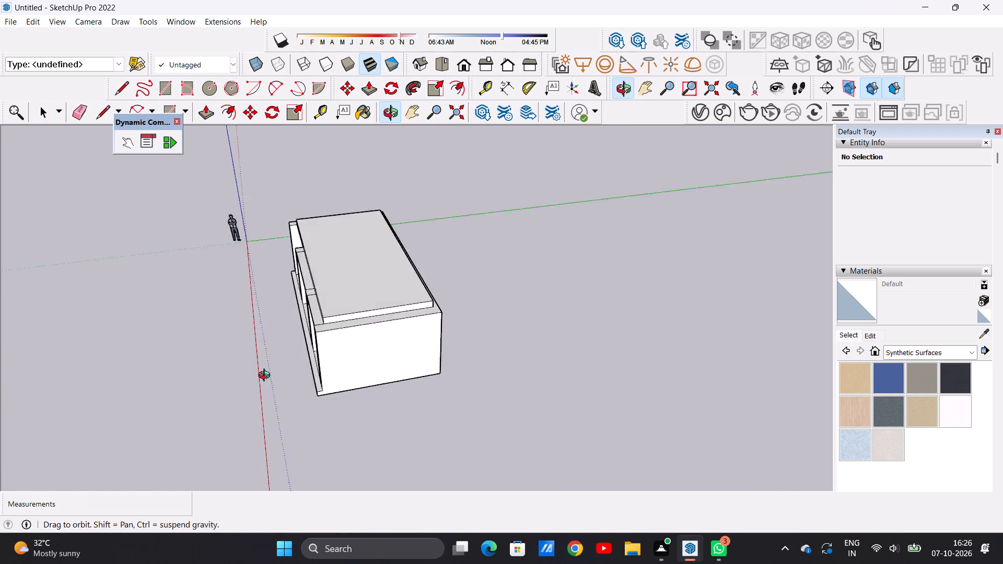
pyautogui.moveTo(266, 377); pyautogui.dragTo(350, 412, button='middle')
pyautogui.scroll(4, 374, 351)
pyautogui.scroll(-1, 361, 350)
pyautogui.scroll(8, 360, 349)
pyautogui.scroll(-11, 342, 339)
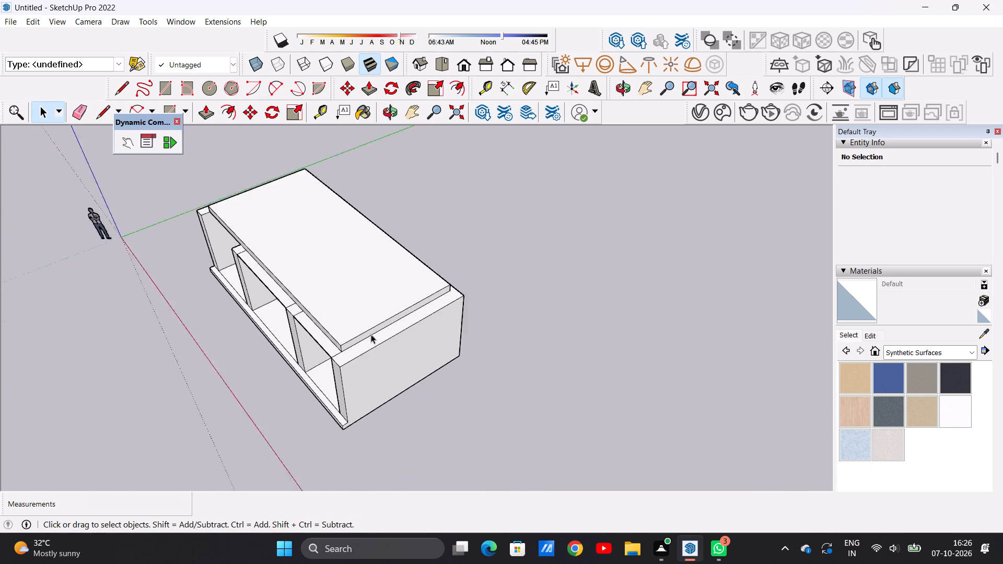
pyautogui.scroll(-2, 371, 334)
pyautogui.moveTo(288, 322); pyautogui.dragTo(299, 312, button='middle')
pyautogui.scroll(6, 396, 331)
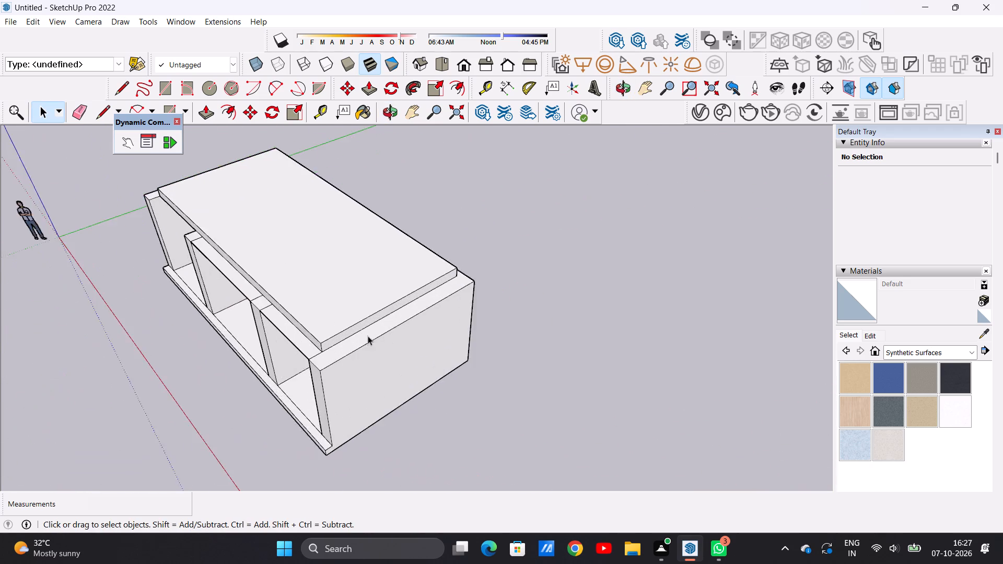
# Inspect the roof block's front corner where it sits back from the top of the right end wall.
pyautogui.scroll(11, 368, 336)
pyautogui.scroll(-13, 402, 342)
pyautogui.scroll(5, 376, 337)
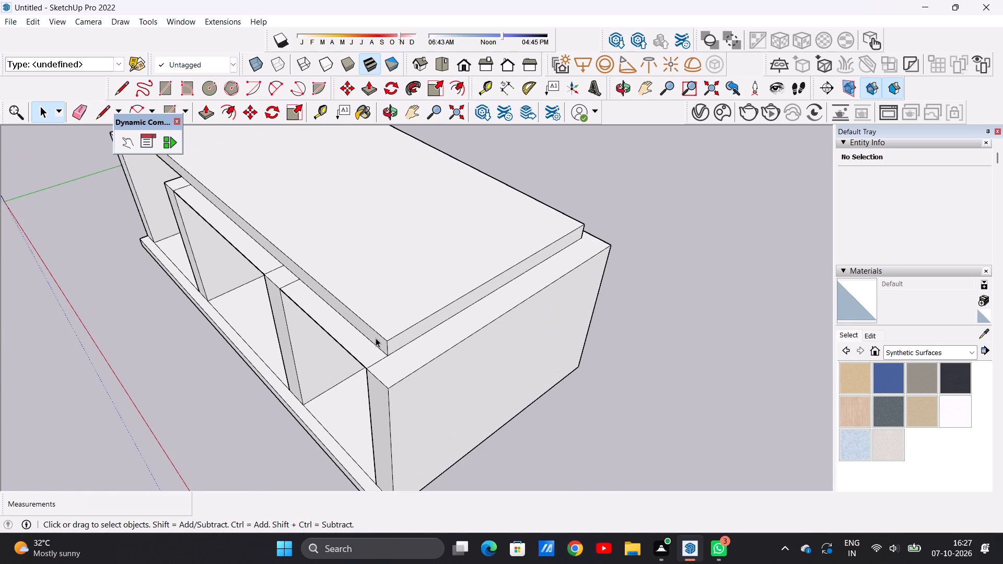
pyautogui.scroll(-12, 408, 342)
pyautogui.scroll(3, 415, 333)
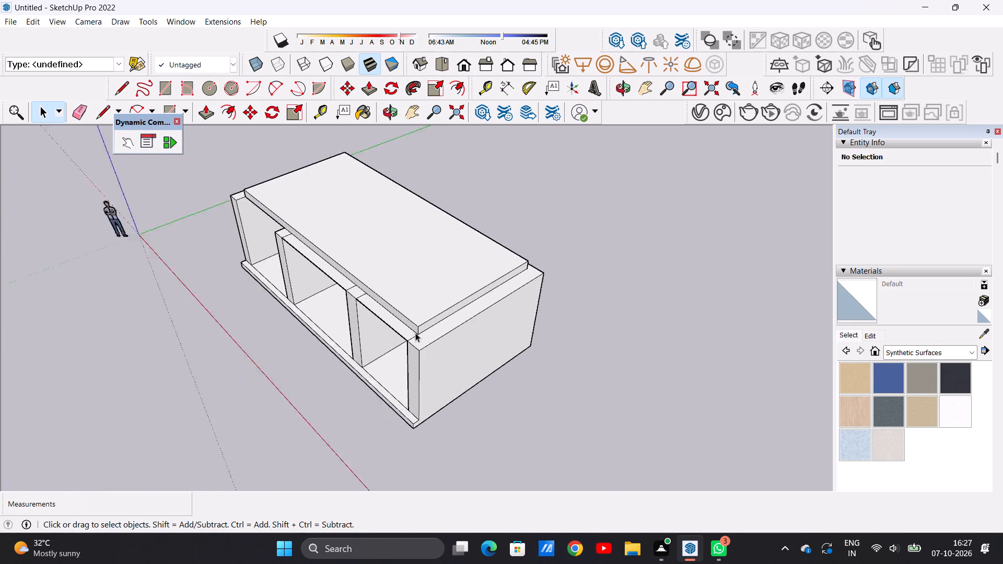
pyautogui.scroll(6, 415, 333)
pyautogui.scroll(-1, 422, 337)
pyautogui.scroll(9, 422, 337)
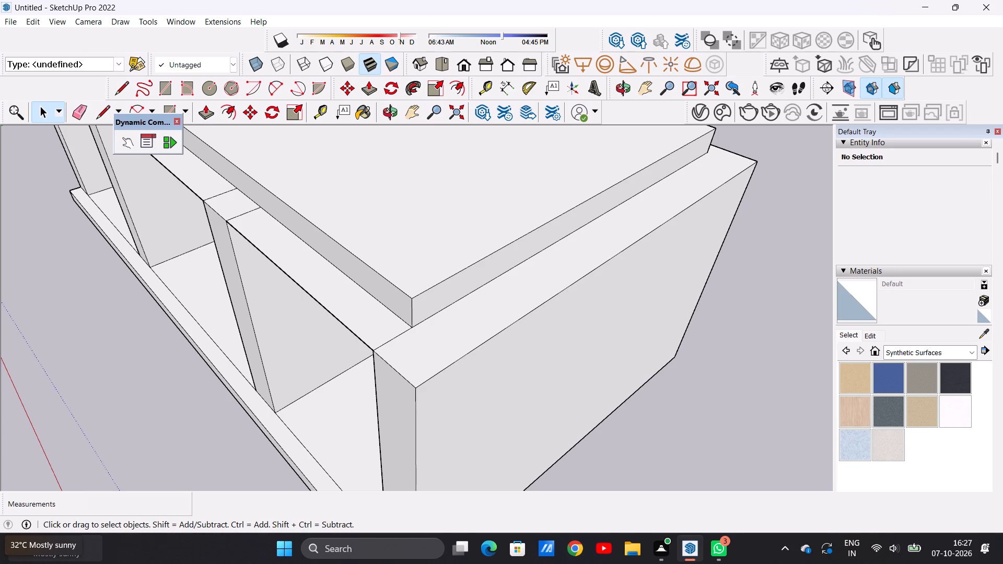
pyautogui.scroll(1, 43, 563)
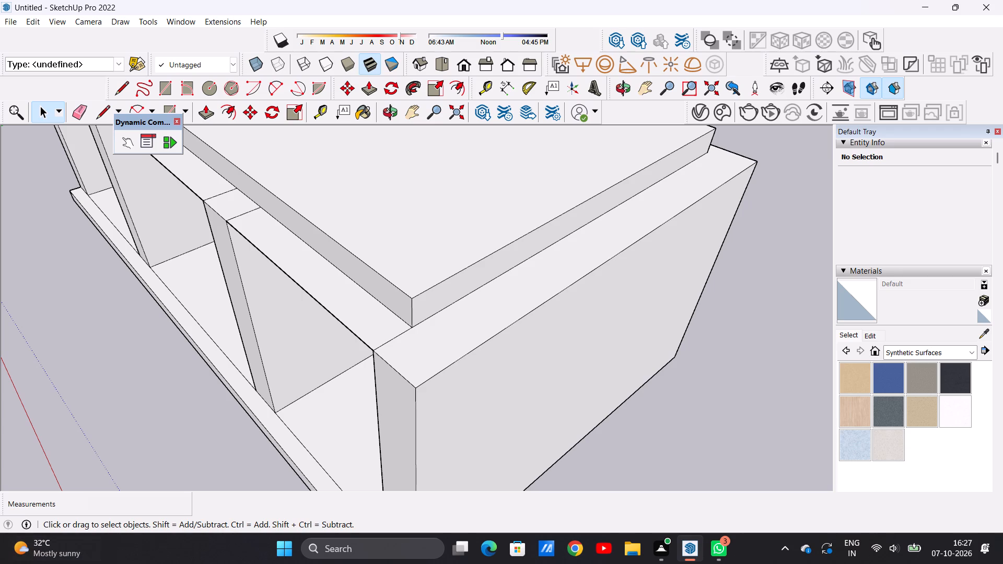
pyautogui.scroll(-20, 324, 299)
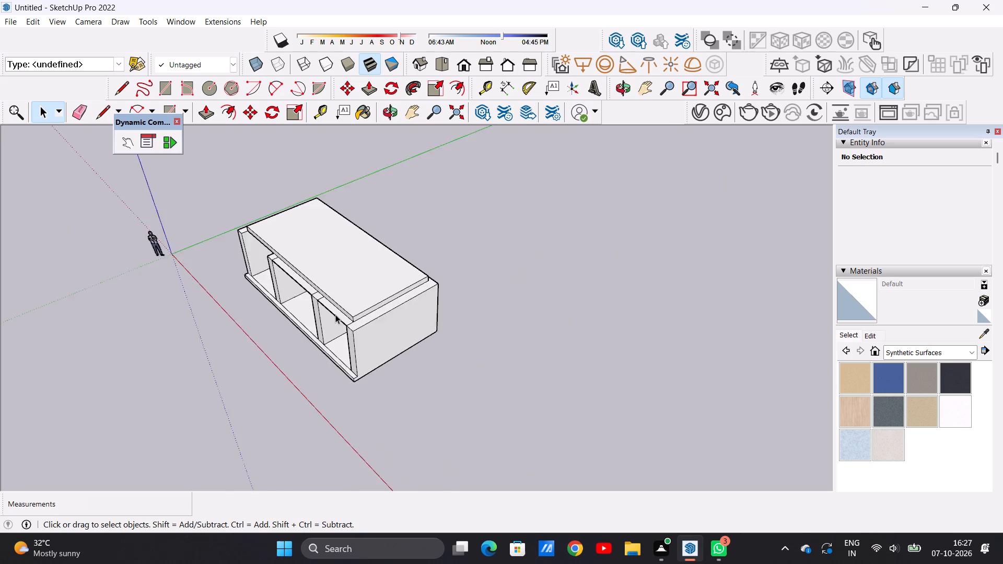
# Examine the whole building's massing from the front, from the right end and from above.
pyautogui.scroll(-5, 335, 314)
pyautogui.moveTo(253, 271); pyautogui.dragTo(405, 243, button='middle')
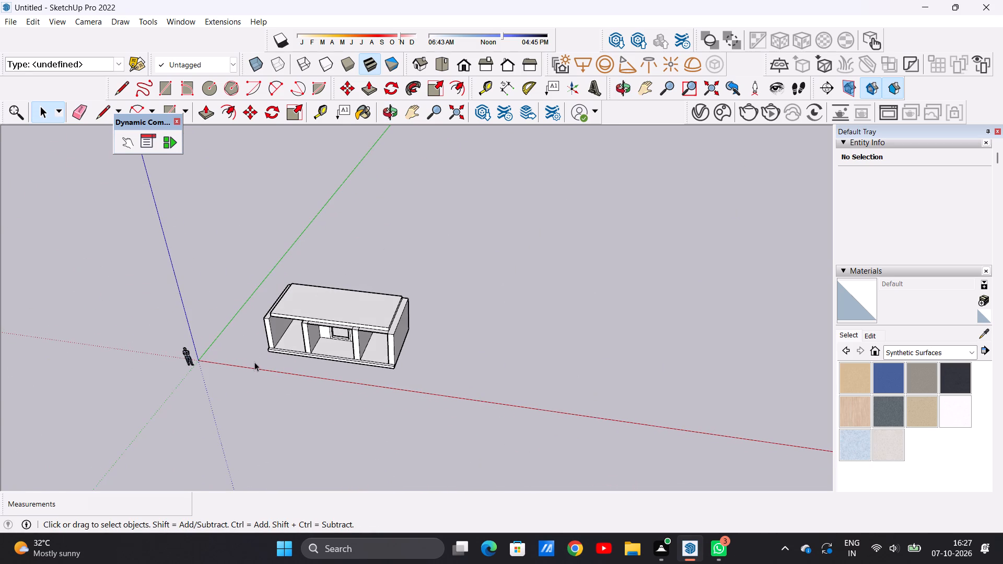
pyautogui.scroll(6, 281, 345)
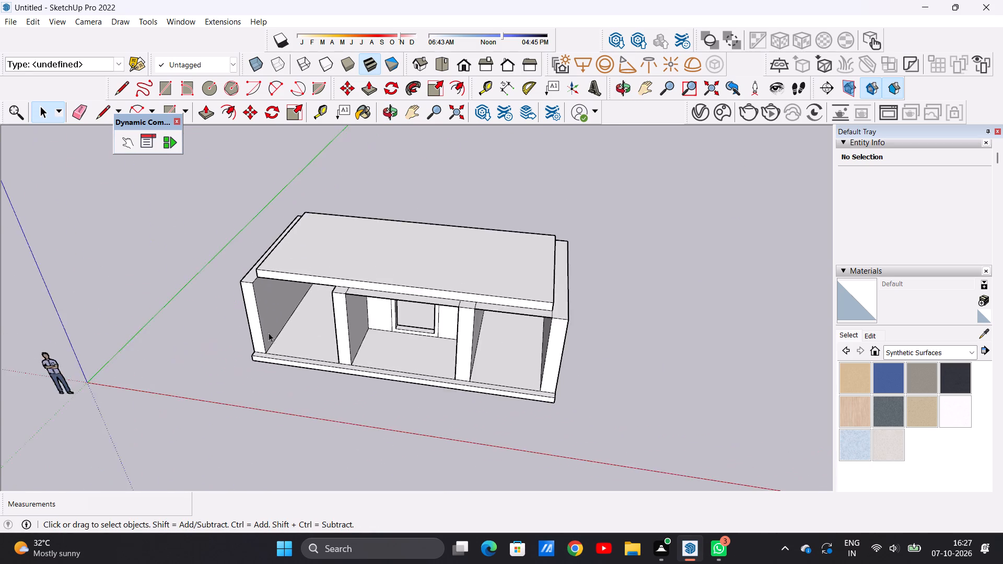
pyautogui.scroll(7, 269, 333)
pyautogui.moveTo(232, 307); pyautogui.dragTo(261, 340, button='middle')
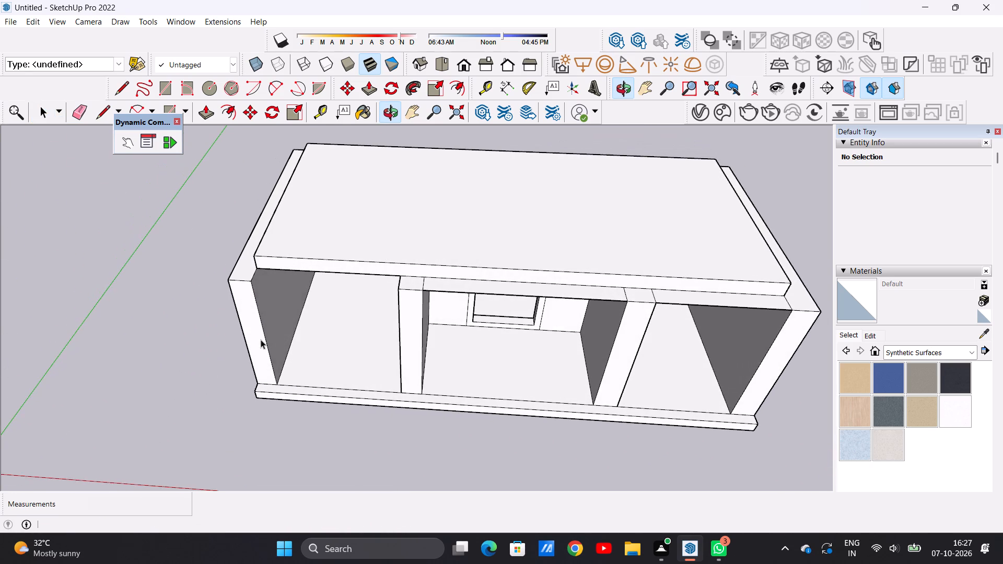
pyautogui.scroll(-17, 301, 335)
pyautogui.moveTo(434, 327); pyautogui.dragTo(299, 330, button='middle')
pyautogui.scroll(8, 340, 270)
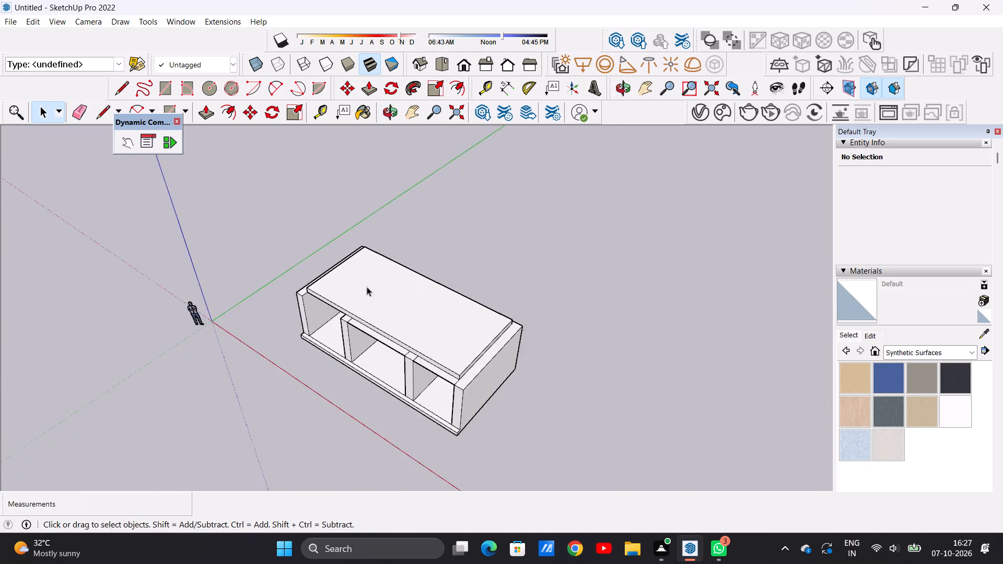
pyautogui.scroll(5, 367, 287)
pyautogui.scroll(-1, 417, 308)
pyautogui.scroll(1, 417, 308)
pyautogui.moveTo(452, 310); pyautogui.dragTo(229, 338, button='middle')
pyautogui.scroll(1, 251, 324)
pyautogui.scroll(-4, 284, 311)
pyautogui.moveTo(219, 401); pyautogui.dragTo(222, 400, button='middle')
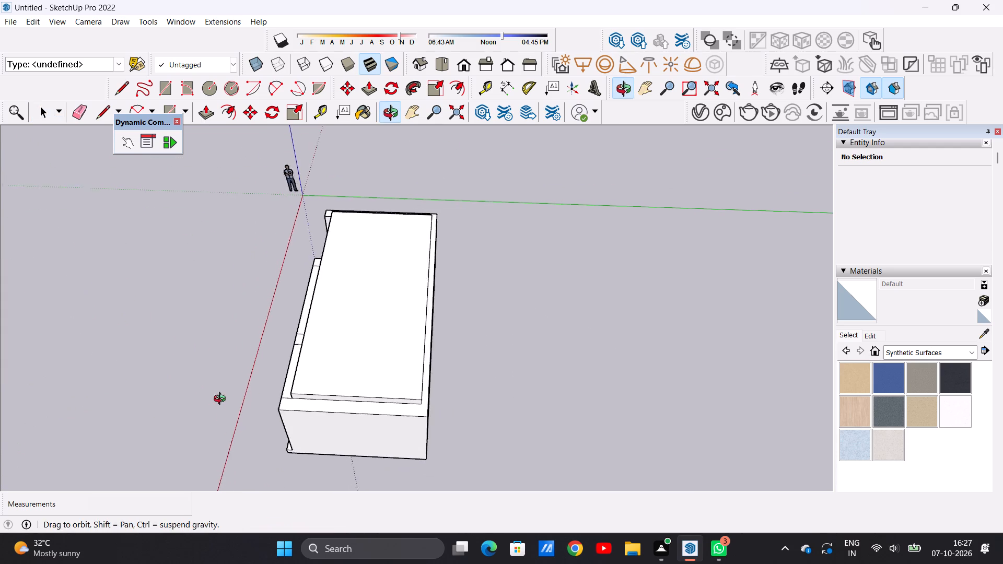
pyautogui.moveTo(222, 400); pyautogui.dragTo(484, 343, button='middle')
pyautogui.moveTo(284, 400); pyautogui.dragTo(390, 403, button='middle')
pyautogui.scroll(-5, 271, 314)
pyautogui.moveTo(340, 326); pyautogui.dragTo(342, 396, button='middle')
pyautogui.scroll(8, 449, 327)
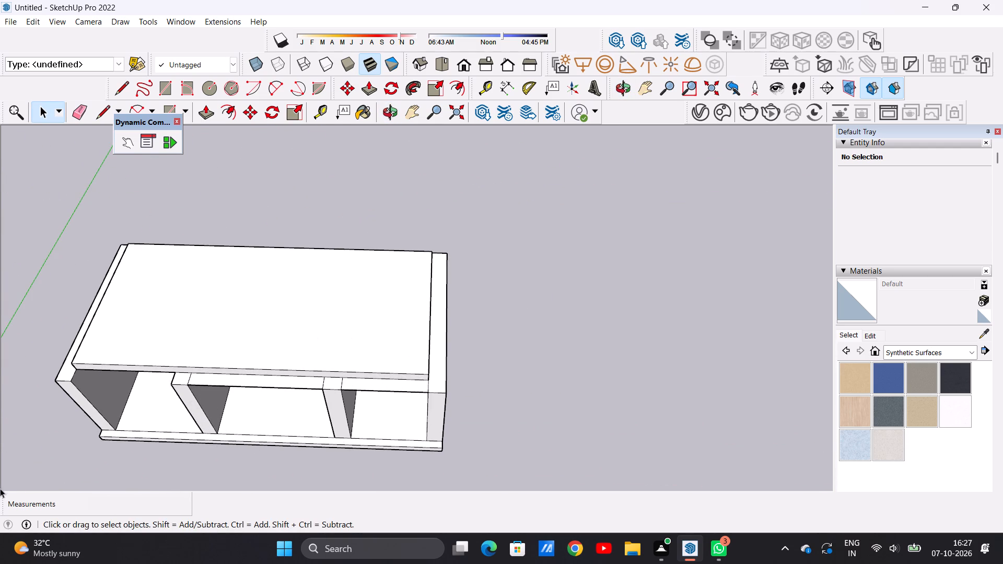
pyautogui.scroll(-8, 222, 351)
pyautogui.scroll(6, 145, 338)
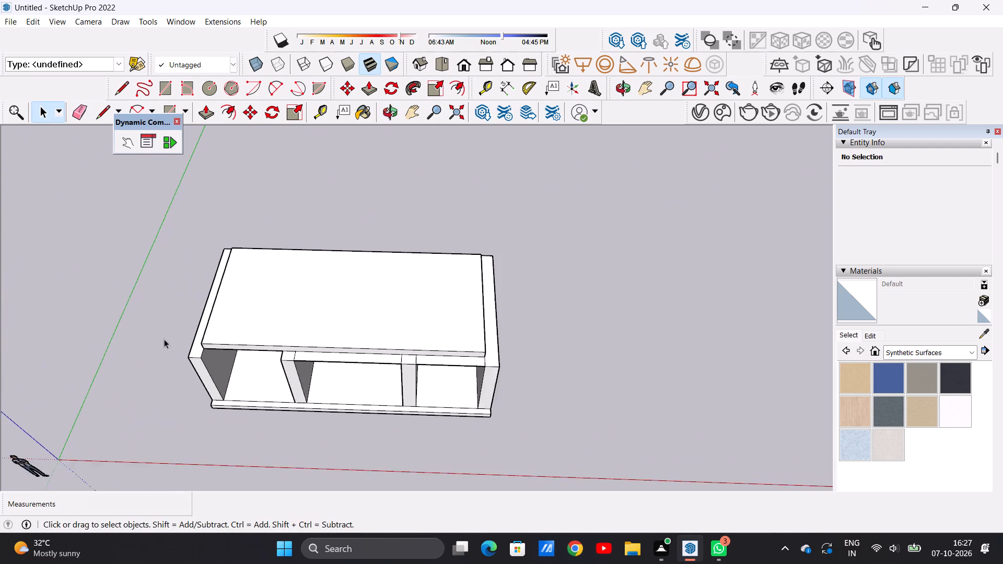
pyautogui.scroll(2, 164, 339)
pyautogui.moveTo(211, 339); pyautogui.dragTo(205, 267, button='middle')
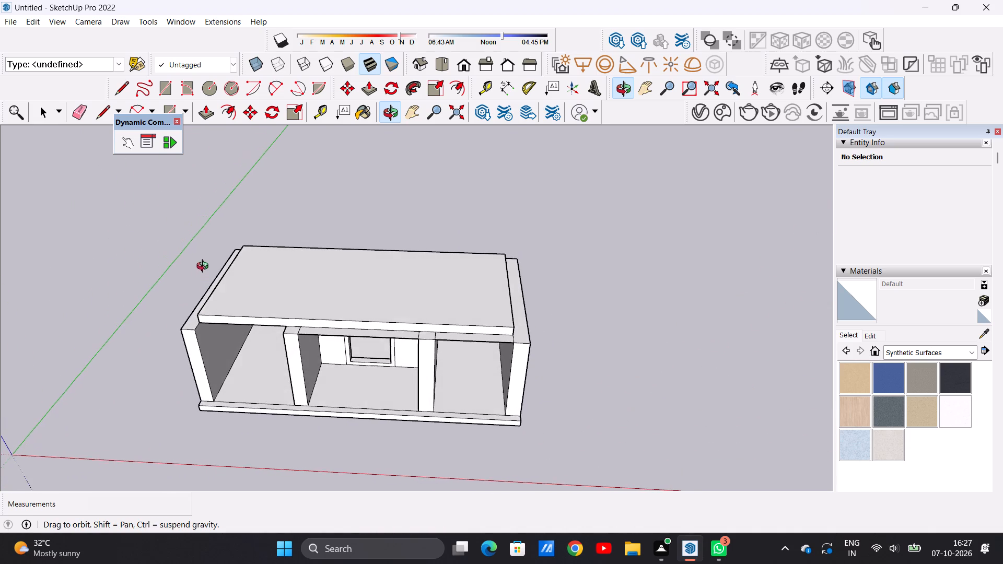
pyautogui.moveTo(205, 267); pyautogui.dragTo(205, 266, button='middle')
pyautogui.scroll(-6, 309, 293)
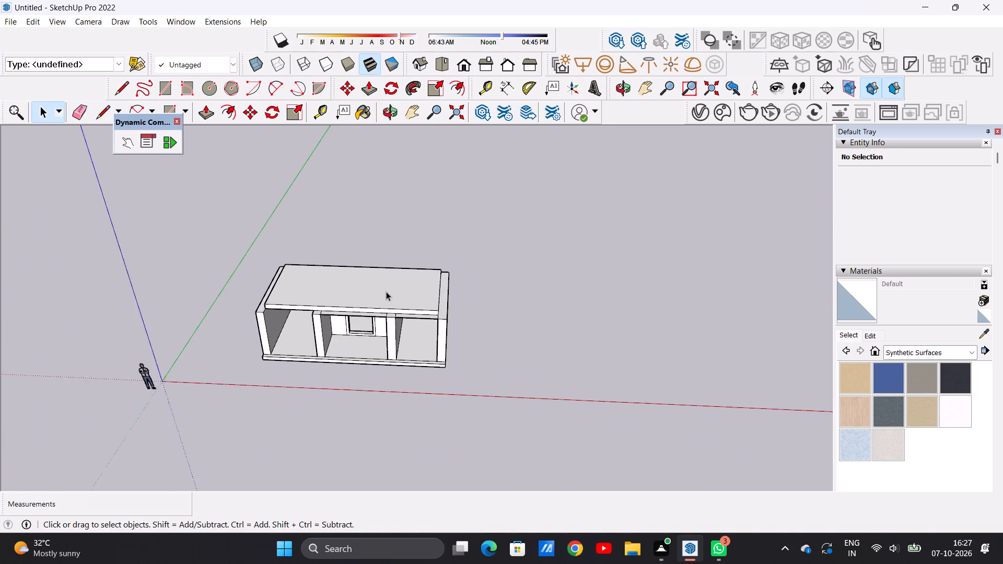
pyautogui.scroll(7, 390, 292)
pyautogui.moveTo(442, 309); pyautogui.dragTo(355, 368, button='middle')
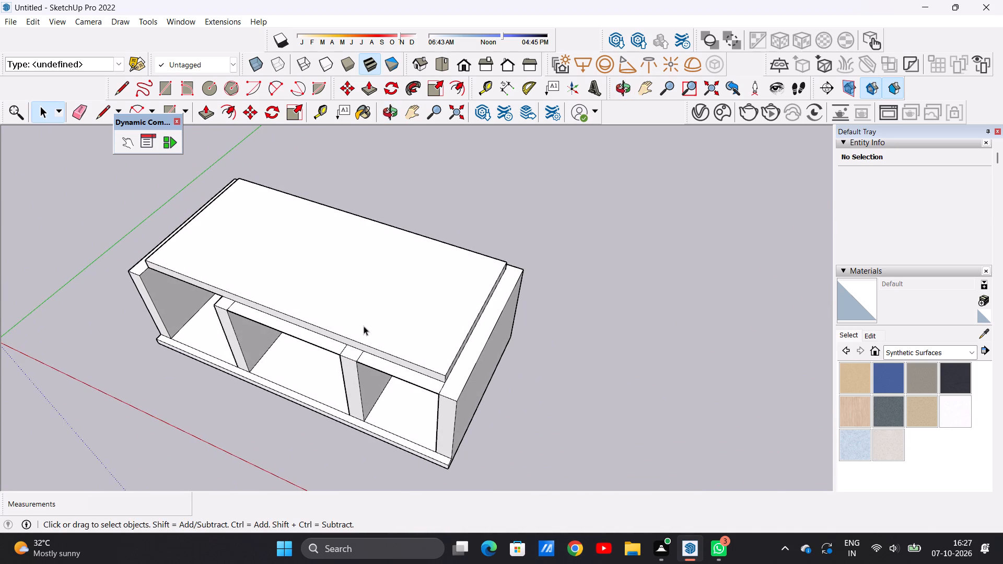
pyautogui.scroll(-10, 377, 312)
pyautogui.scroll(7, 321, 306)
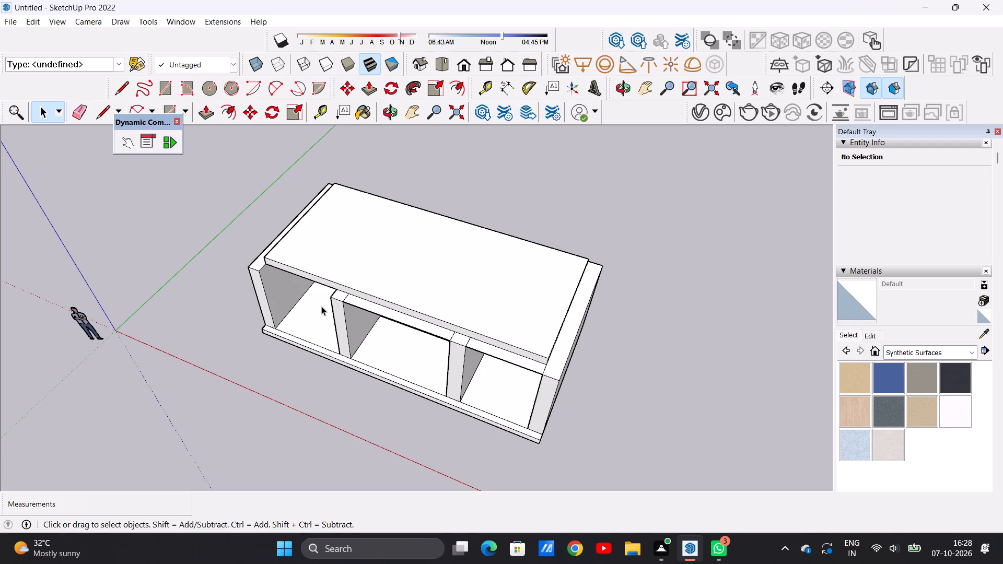
# Examine the framed window and arched opening in the rear wall through the front bays beneath the roof block.
pyautogui.scroll(-6, 332, 308)
pyautogui.moveTo(370, 341); pyautogui.dragTo(381, 271, button='middle')
pyautogui.scroll(11, 494, 286)
pyautogui.scroll(-7, 276, 312)
pyautogui.scroll(1, 343, 286)
pyautogui.scroll(-4, 356, 295)
pyautogui.moveTo(281, 287); pyautogui.dragTo(413, 265, button='middle')
pyautogui.scroll(-10, 429, 267)
pyautogui.scroll(13, 337, 300)
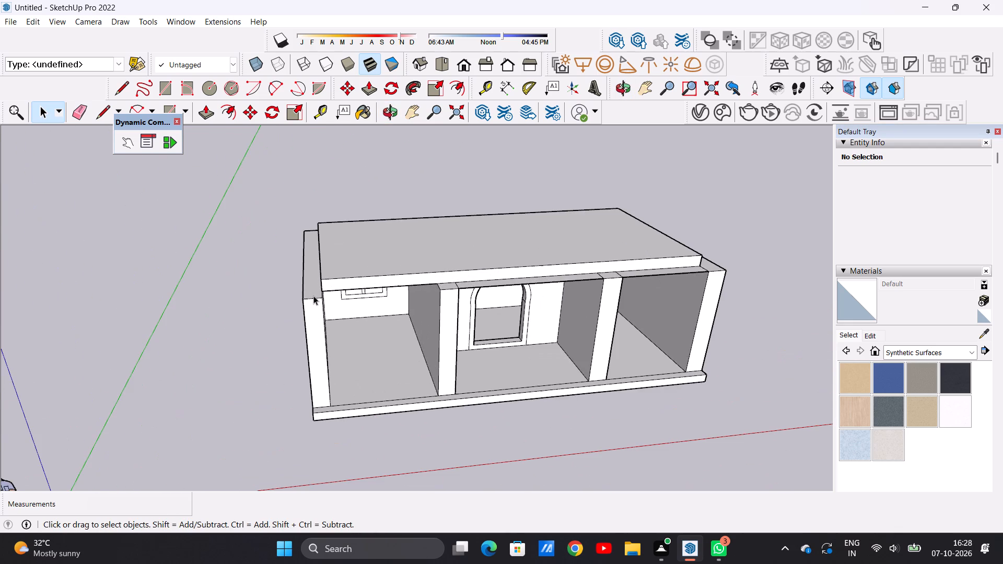
pyautogui.scroll(-6, 285, 276)
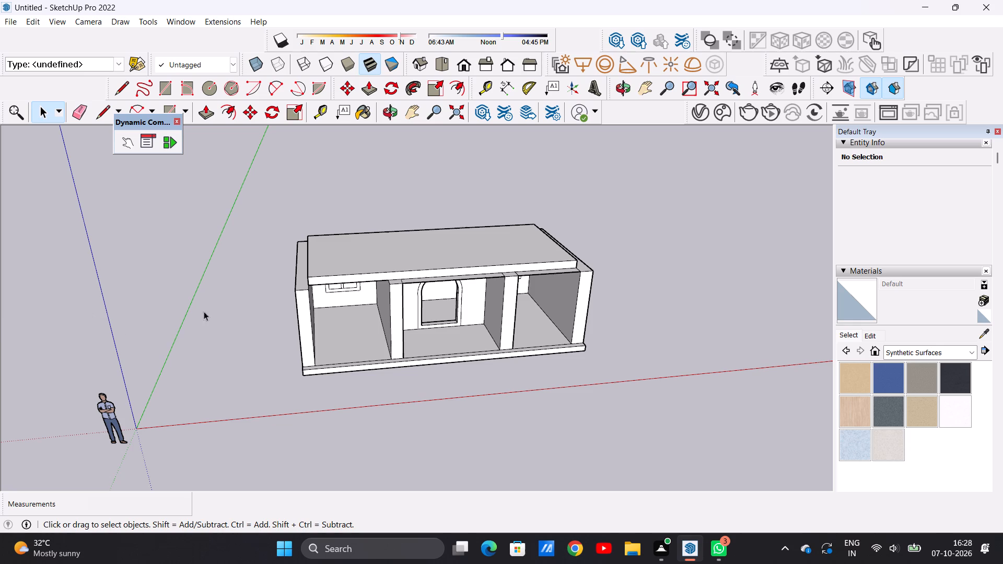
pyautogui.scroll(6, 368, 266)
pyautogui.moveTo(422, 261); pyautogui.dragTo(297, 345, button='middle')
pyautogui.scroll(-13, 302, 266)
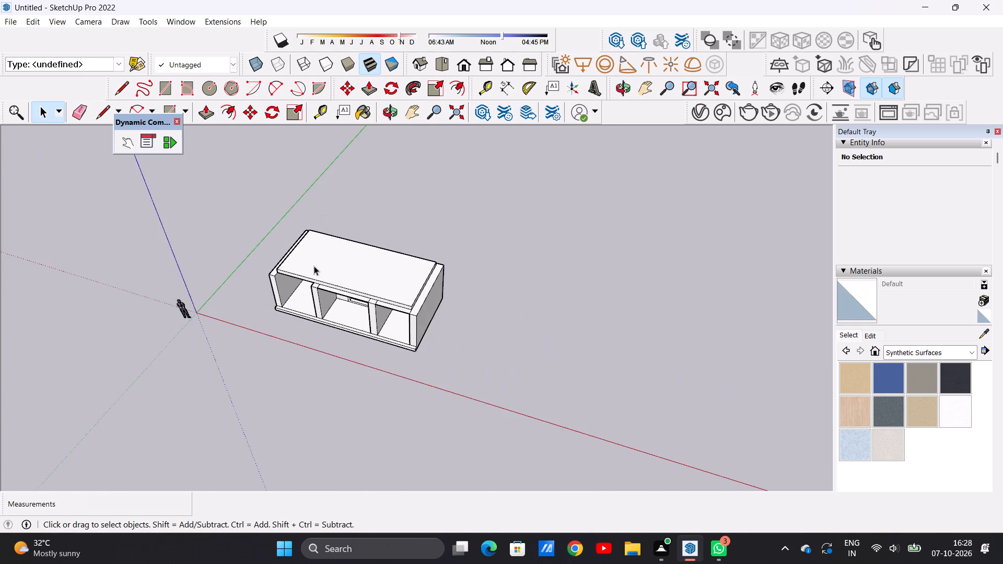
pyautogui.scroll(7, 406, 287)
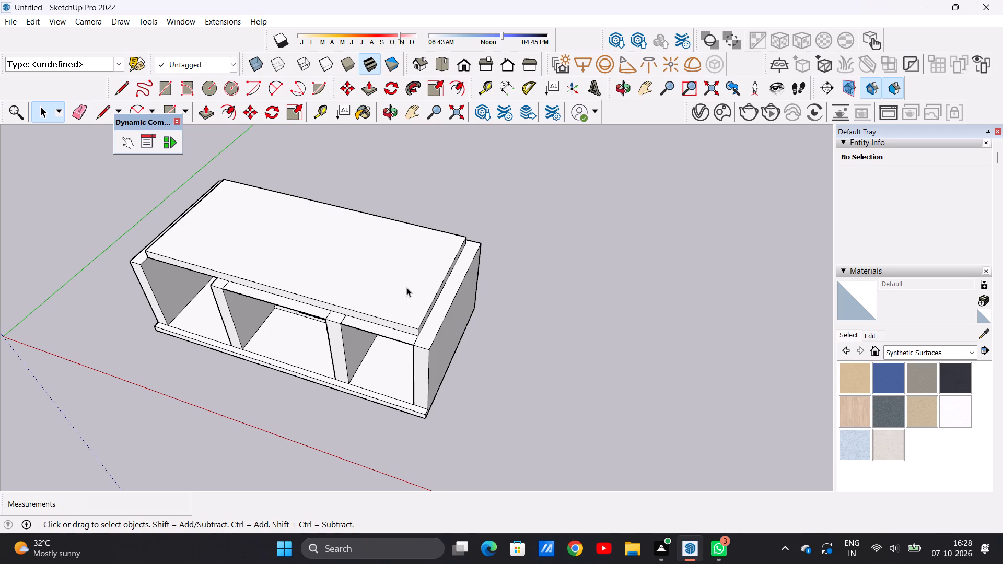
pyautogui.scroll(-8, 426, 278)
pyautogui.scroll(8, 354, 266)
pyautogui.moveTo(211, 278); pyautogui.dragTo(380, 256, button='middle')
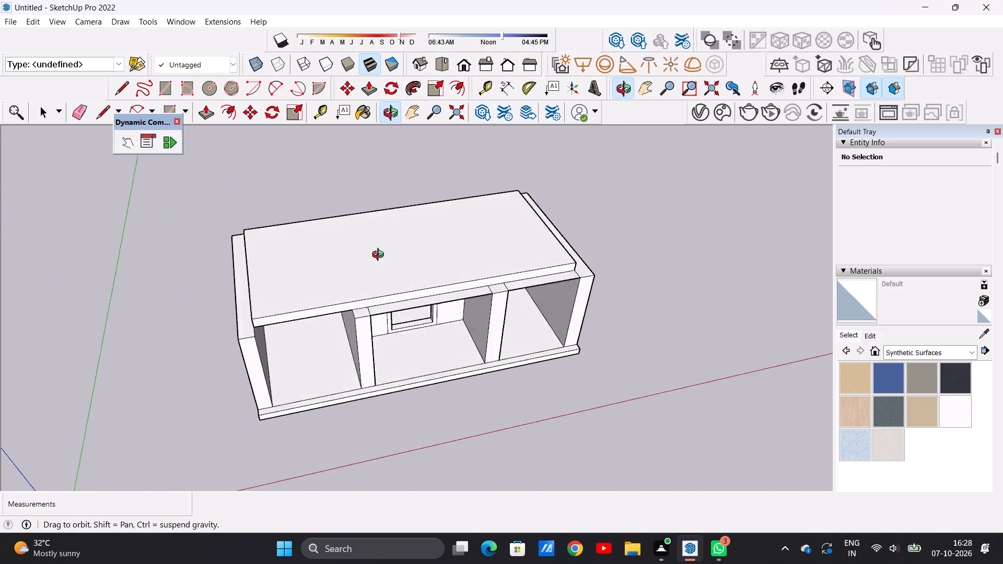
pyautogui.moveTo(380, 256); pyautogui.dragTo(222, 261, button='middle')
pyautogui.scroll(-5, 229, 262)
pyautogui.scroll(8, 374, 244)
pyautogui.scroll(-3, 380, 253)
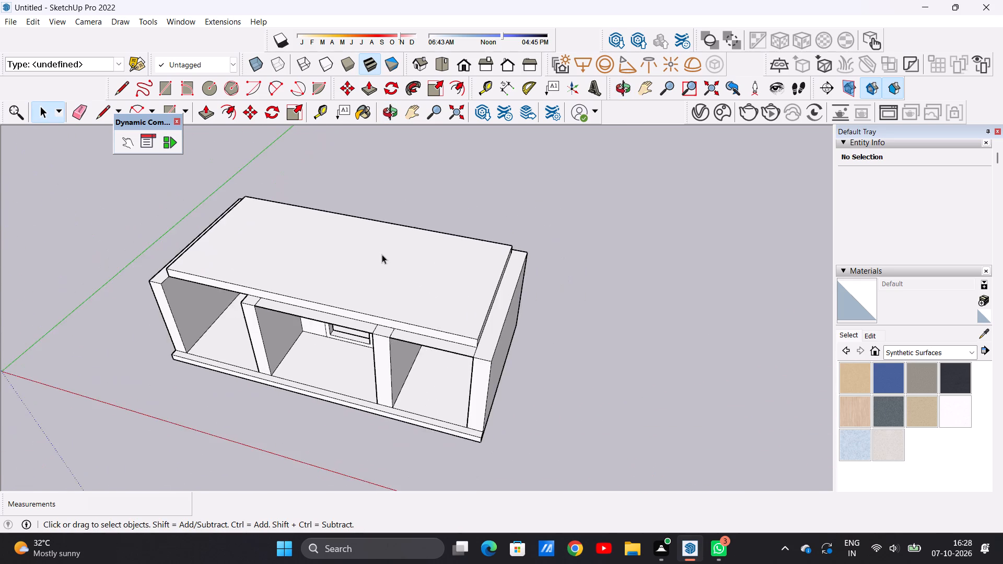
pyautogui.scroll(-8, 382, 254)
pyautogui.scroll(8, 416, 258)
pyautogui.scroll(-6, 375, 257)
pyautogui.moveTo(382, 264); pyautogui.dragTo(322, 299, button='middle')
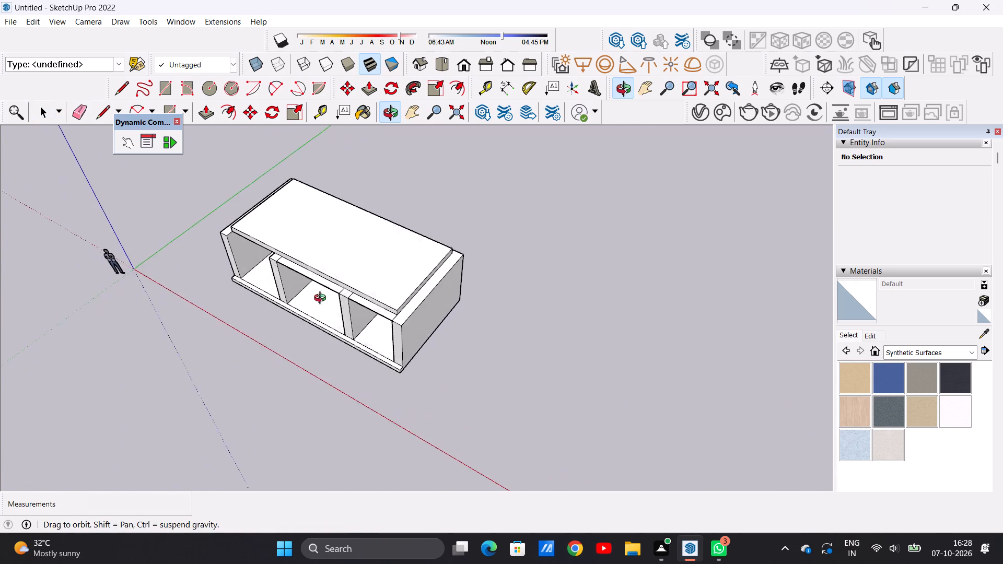
# Draw two front-to-back lines, about 15' 2 9/16" long, across the roof block's top, aligned with the outer faces of the two partition walls.
pyautogui.moveTo(322, 299); pyautogui.dragTo(322, 299, button='middle')
pyautogui.scroll(8, 328, 289)
pyautogui.scroll(-6, 331, 263)
pyautogui.scroll(7, 387, 289)
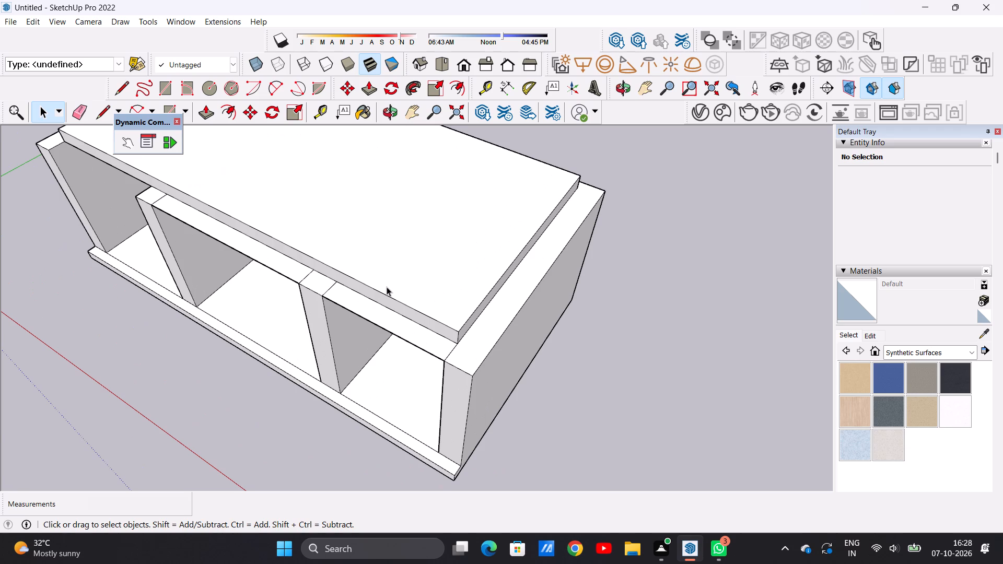
pyautogui.scroll(-8, 449, 300)
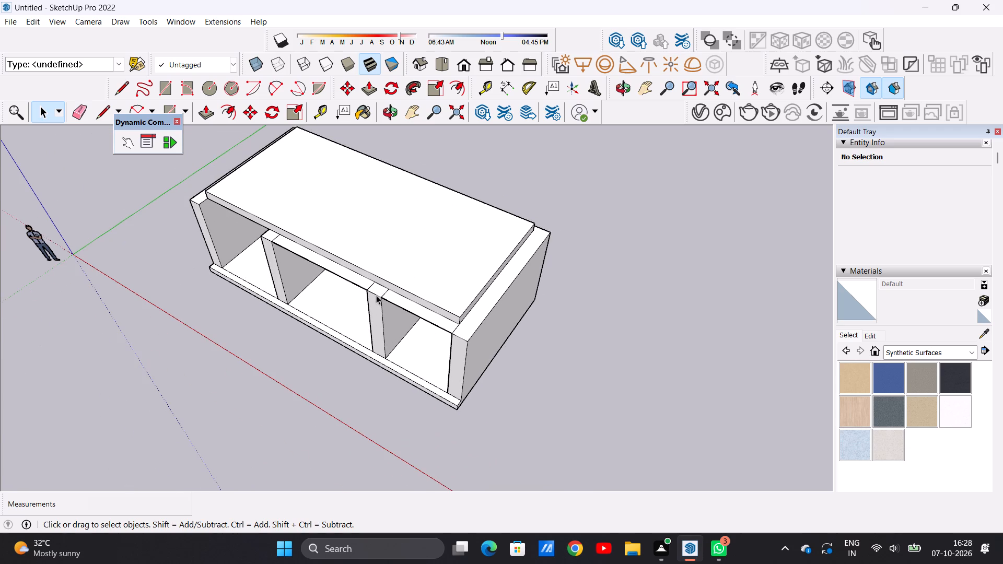
pyautogui.scroll(5, 383, 273)
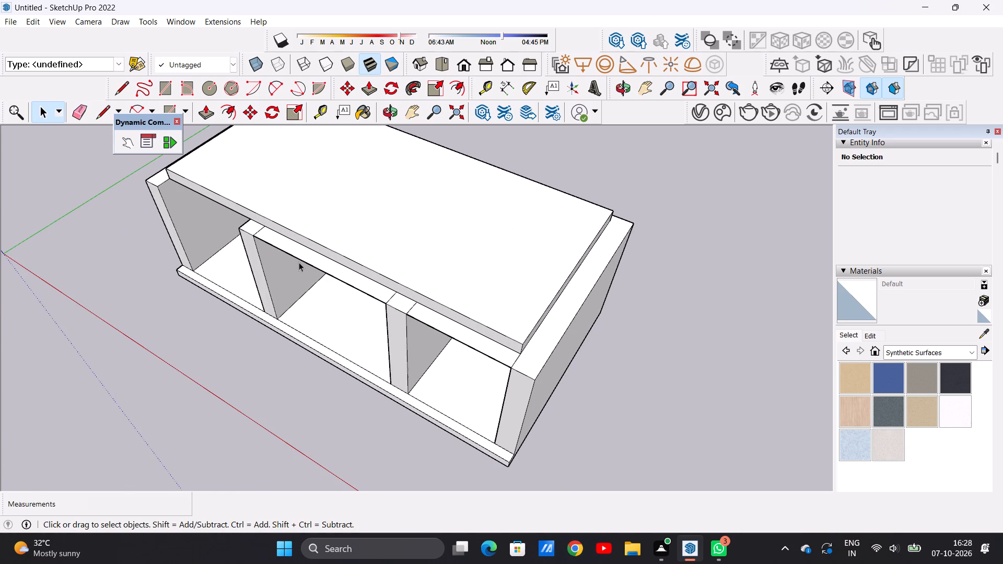
pyautogui.moveTo(408, 261); pyautogui.dragTo(555, 286, button='middle')
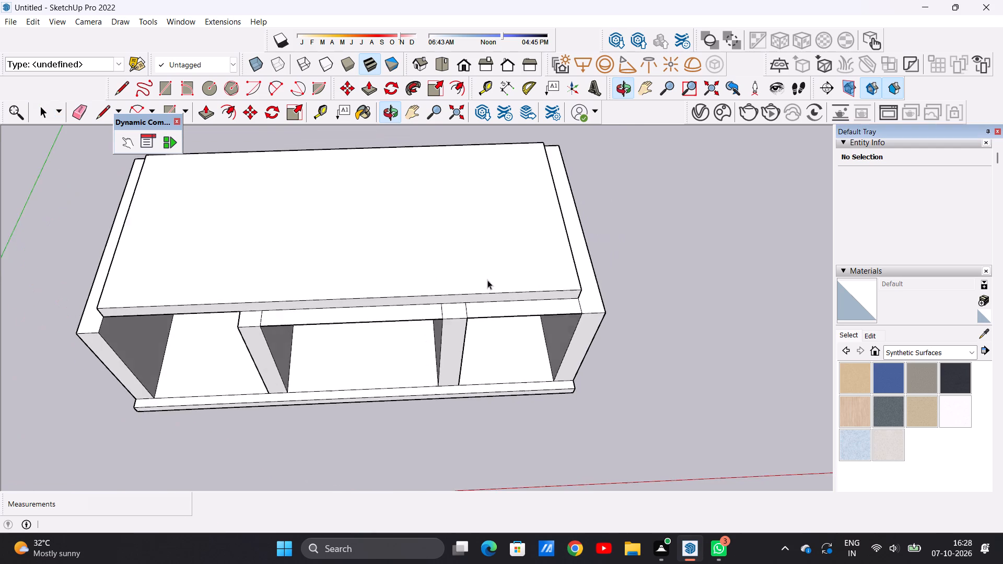
pyautogui.scroll(-7, 418, 268)
pyautogui.scroll(7, 451, 248)
pyautogui.press('l')
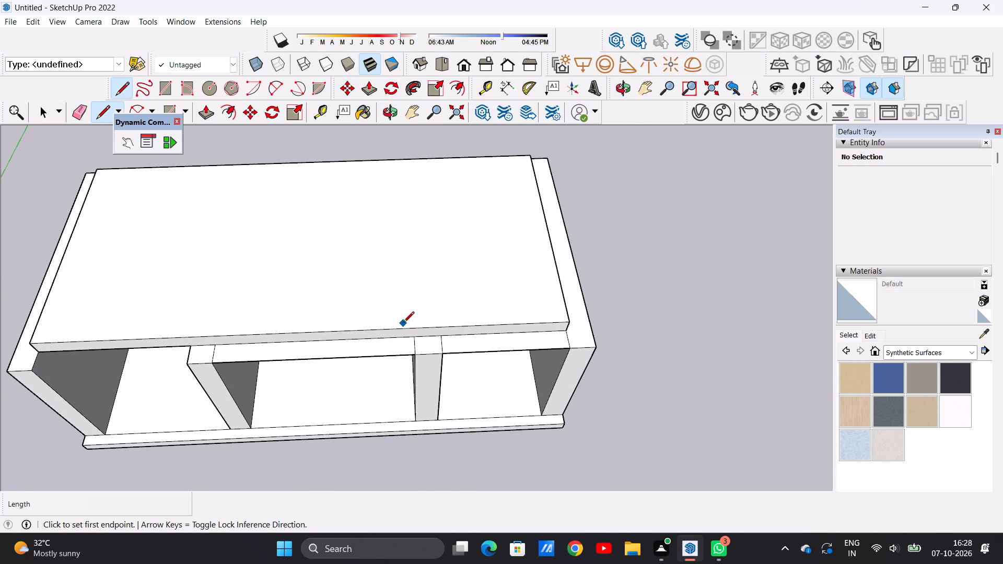
pyautogui.click(189, 335)
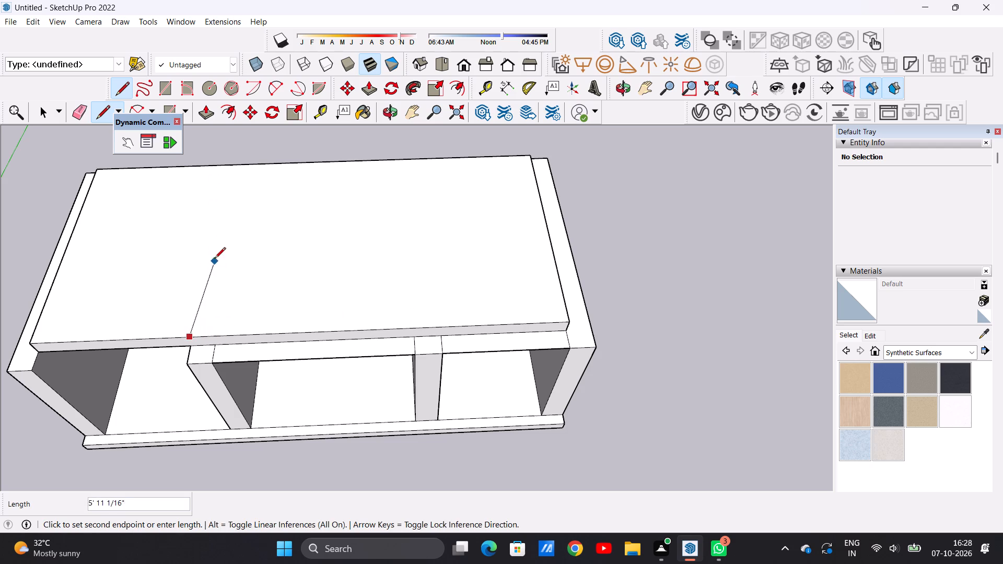
pyautogui.click(223, 165)
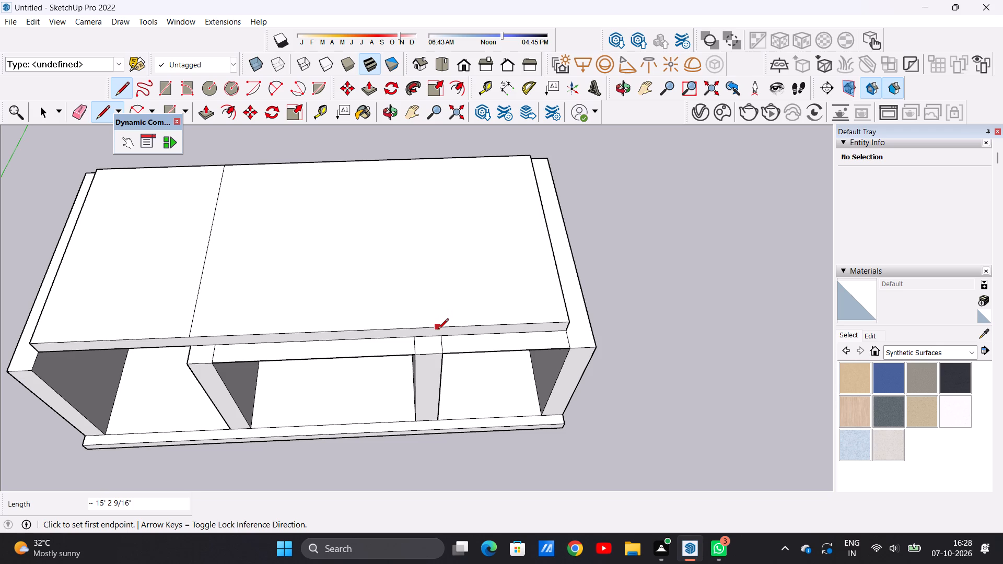
pyautogui.click(438, 330)
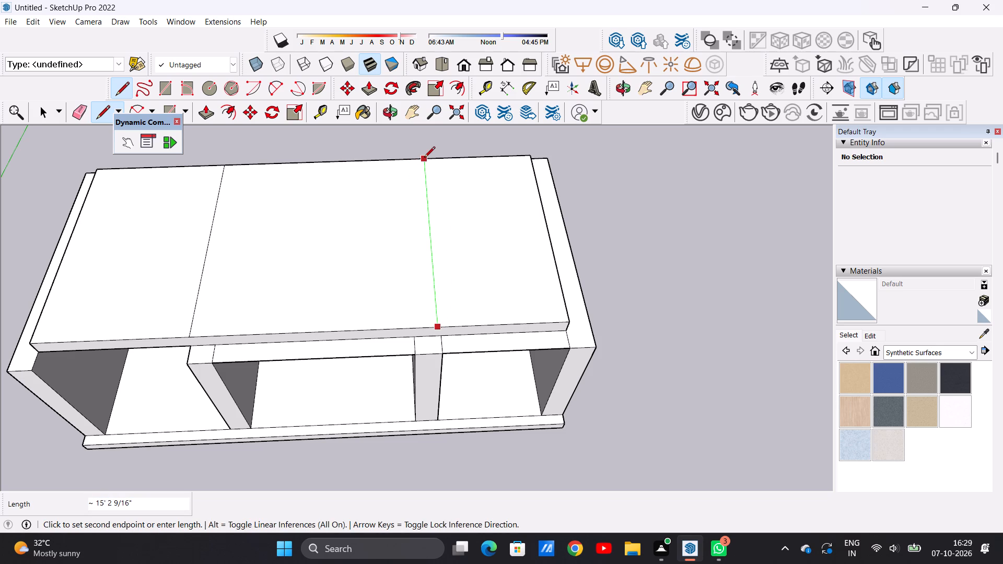
pyautogui.click(424, 158)
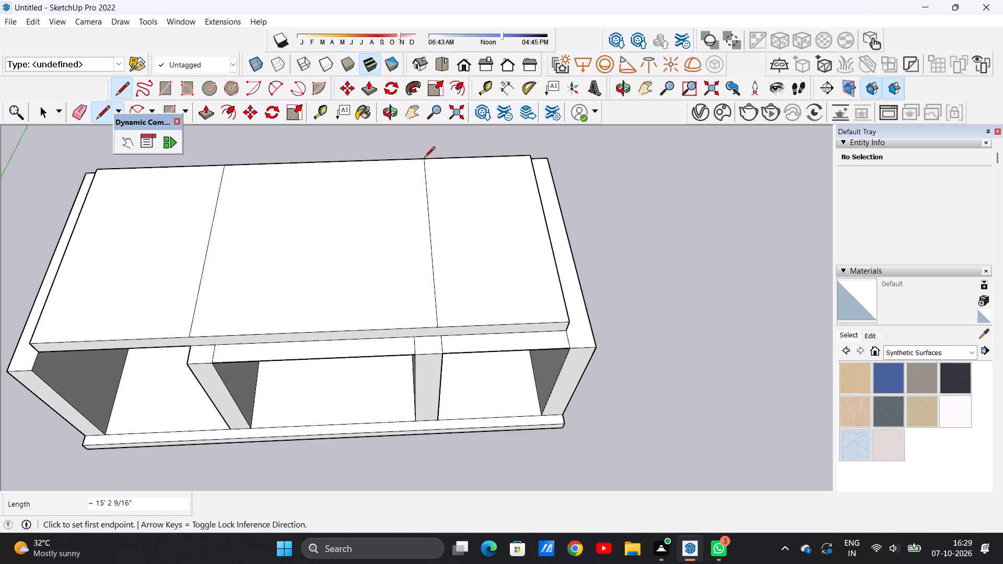
pyautogui.press('space')
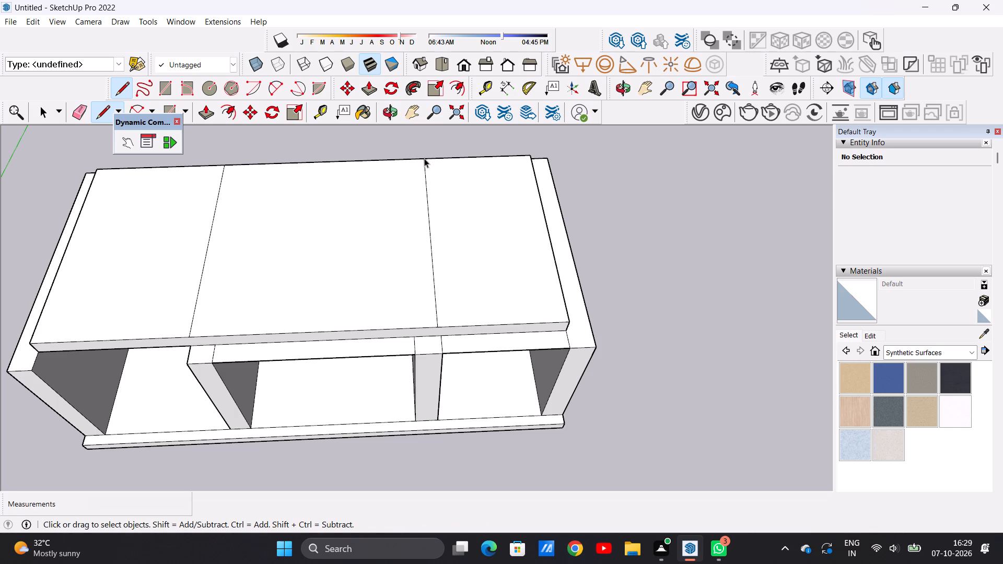
# Examine the divided top of the roof block and the front bays beneath it from above and from the front.
pyautogui.scroll(-9, 424, 258)
pyautogui.moveTo(408, 305); pyautogui.dragTo(407, 235, button='middle')
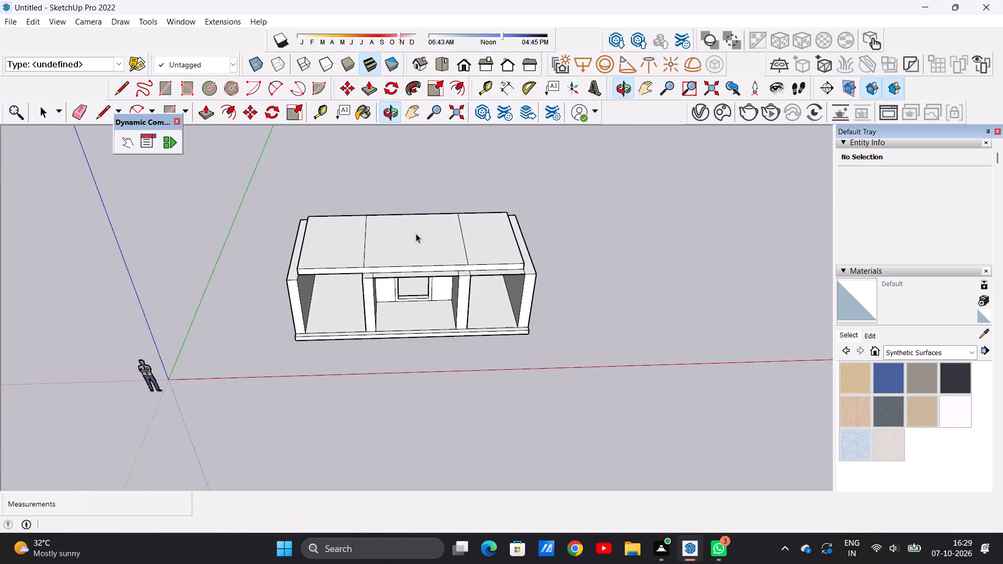
pyautogui.scroll(9, 464, 249)
pyautogui.moveTo(467, 331); pyautogui.dragTo(458, 363, button='middle')
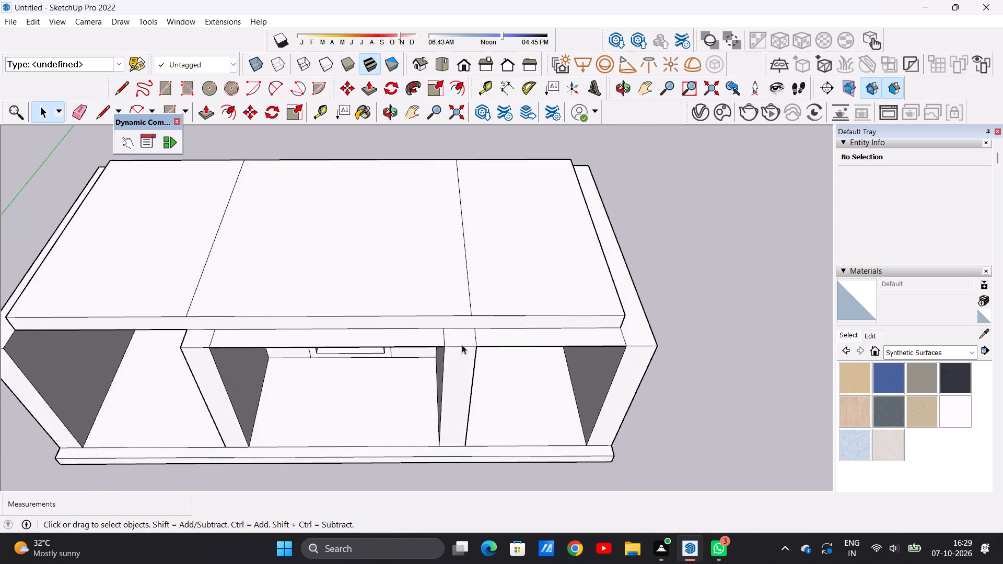
pyautogui.scroll(-10, 466, 340)
pyautogui.scroll(7, 445, 304)
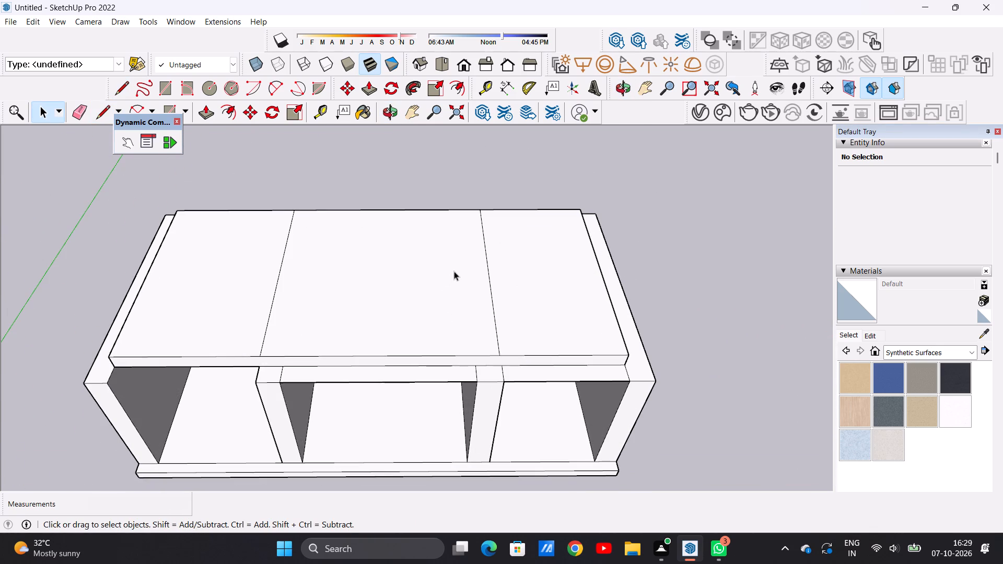
pyautogui.scroll(-4, 393, 263)
pyautogui.moveTo(387, 267); pyautogui.dragTo(383, 360, button='middle')
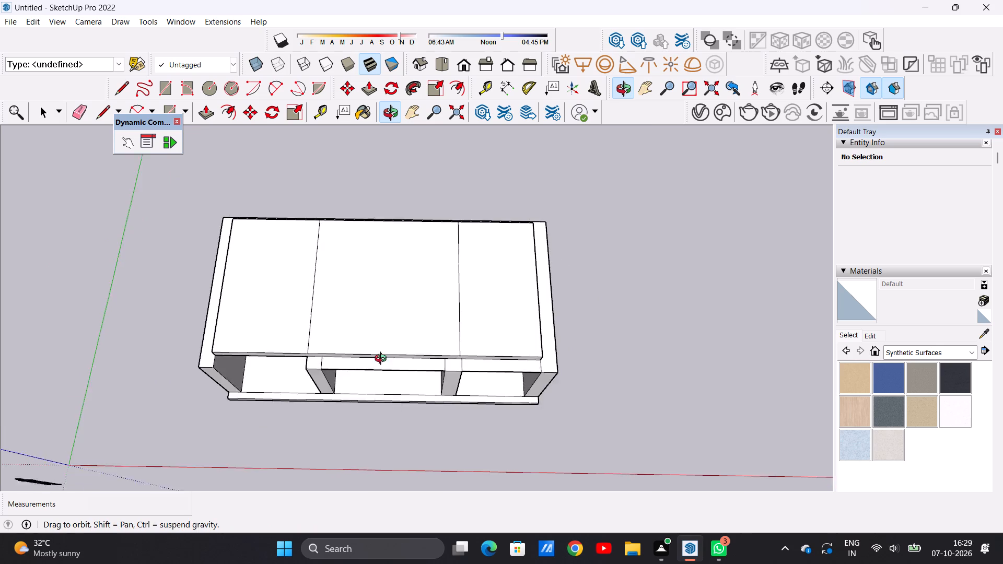
pyautogui.moveTo(383, 360); pyautogui.dragTo(385, 325, button='middle')
pyautogui.scroll(-4, 385, 323)
pyautogui.scroll(8, 378, 292)
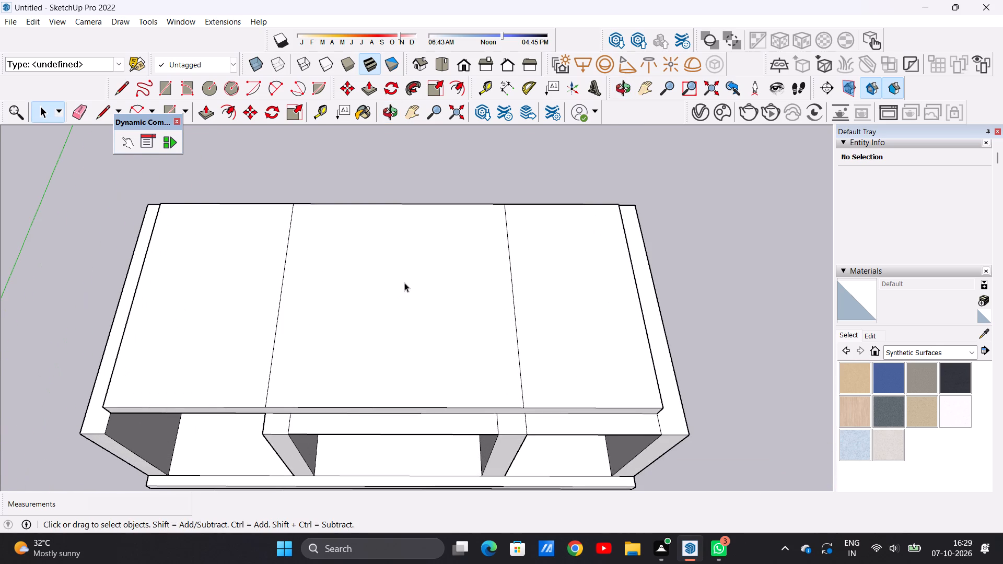
pyautogui.scroll(-2, 406, 280)
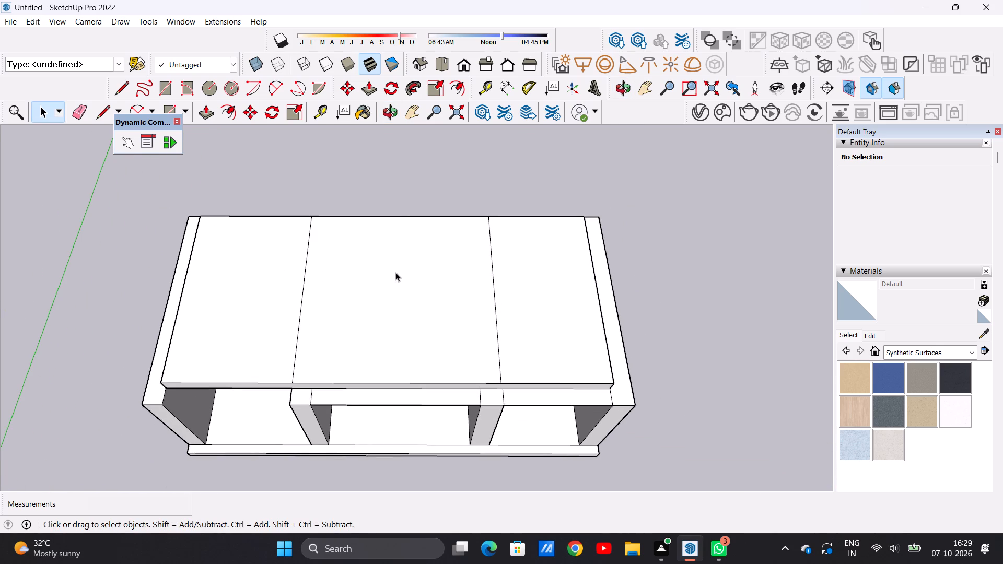
pyautogui.scroll(-5, 342, 298)
pyautogui.scroll(11, 349, 340)
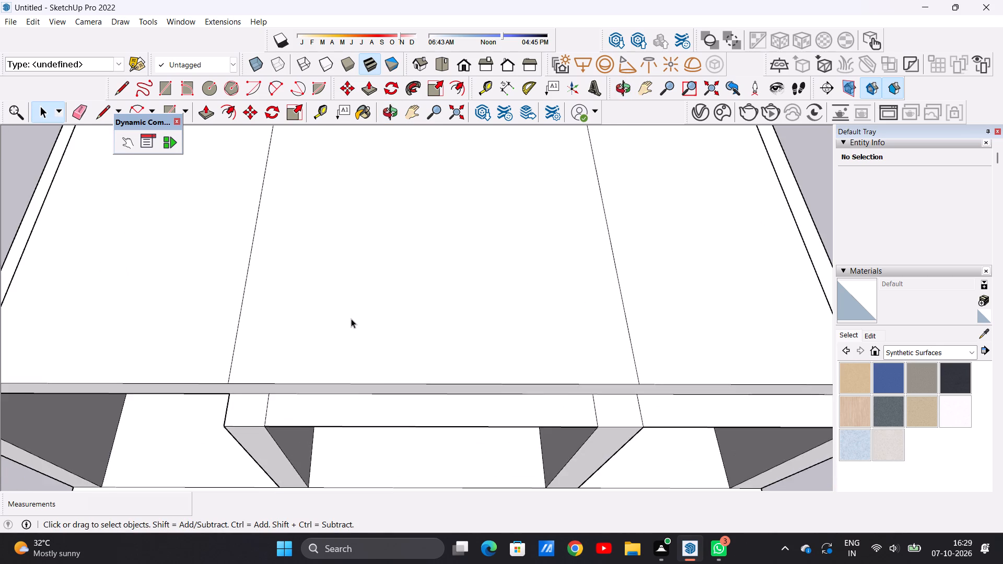
pyautogui.scroll(-4, 351, 315)
pyautogui.moveTo(355, 342); pyautogui.dragTo(359, 156, button='middle')
pyautogui.scroll(-5, 359, 177)
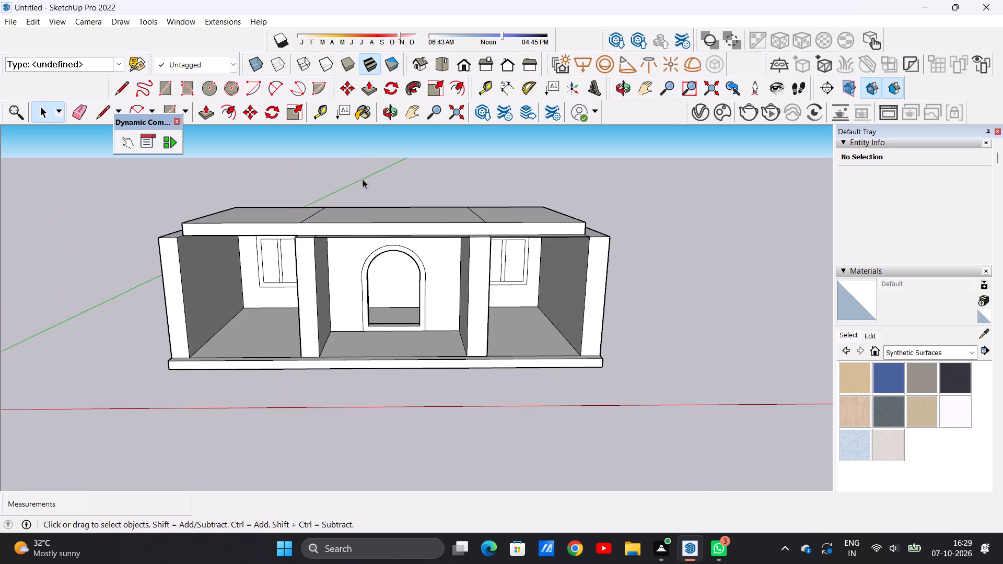
pyautogui.moveTo(363, 179); pyautogui.dragTo(347, 416, button='middle')
pyautogui.scroll(7, 347, 409)
pyautogui.scroll(-12, 398, 281)
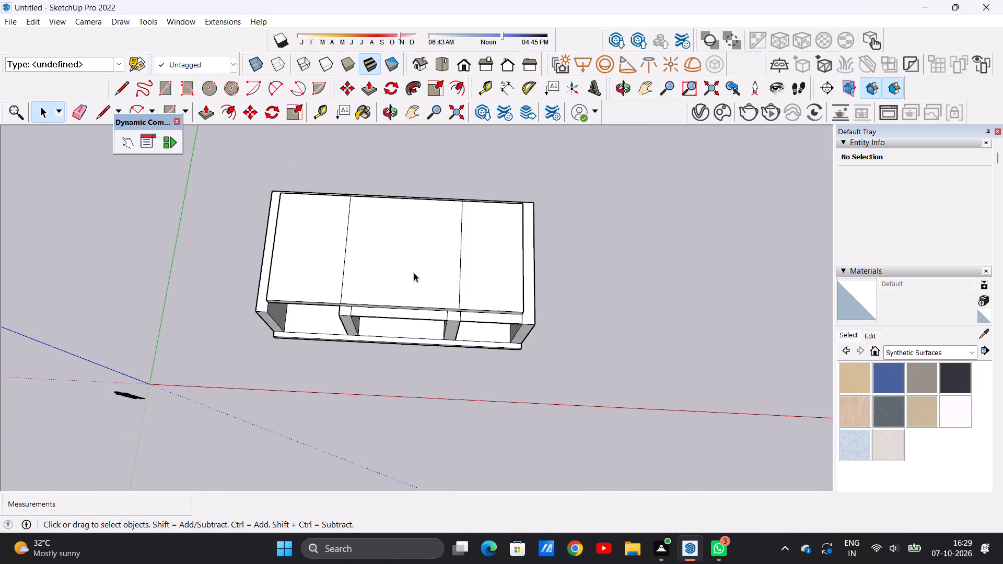
pyautogui.scroll(5, 381, 271)
pyautogui.scroll(-10, 372, 270)
pyautogui.scroll(11, 349, 268)
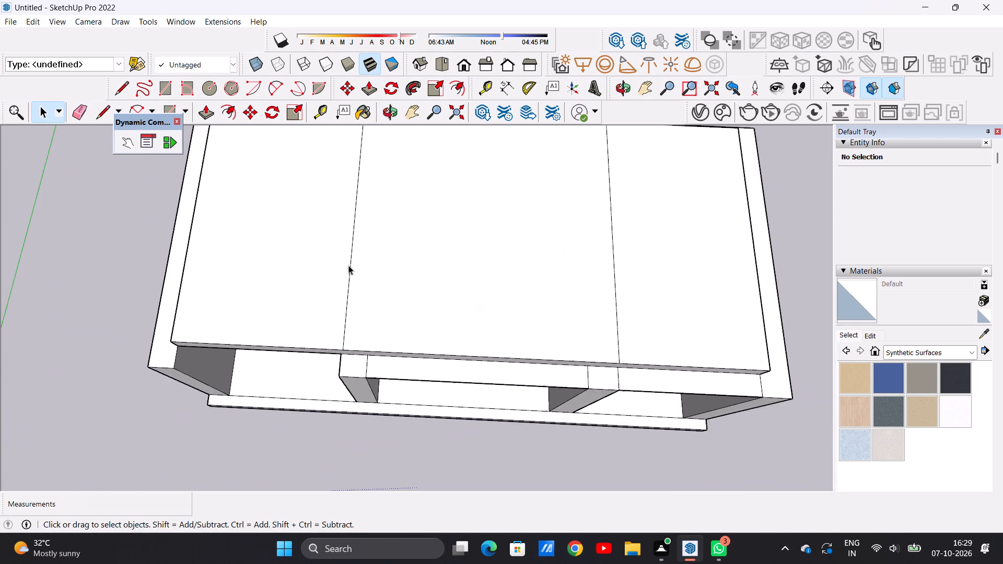
pyautogui.scroll(-6, 338, 259)
pyautogui.scroll(4, 371, 187)
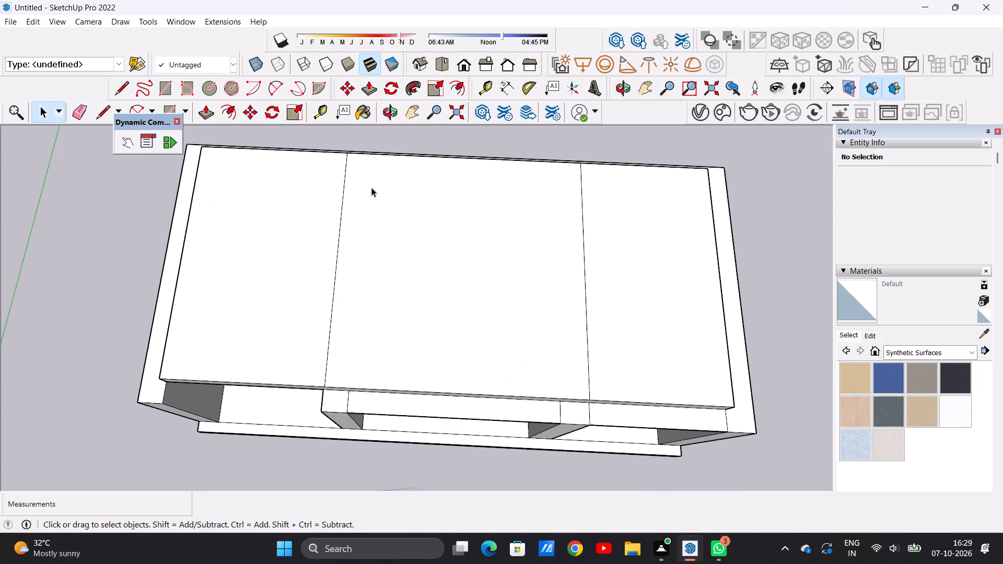
pyautogui.scroll(-8, 386, 242)
pyautogui.scroll(7, 393, 380)
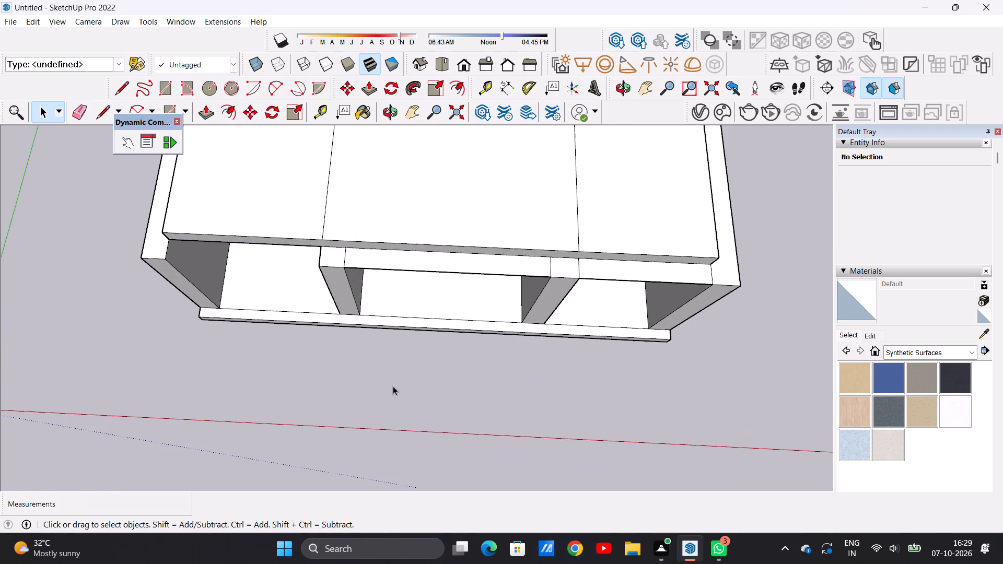
# Draw two more front-to-back lines, about 15' 2 9/16" long, across the roof top, aligned with the partition walls' inner faces.
pyautogui.moveTo(404, 331); pyautogui.dragTo(410, 228, button='middle')
pyautogui.scroll(1, 410, 228)
pyautogui.scroll(-9, 404, 333)
pyautogui.scroll(12, 409, 277)
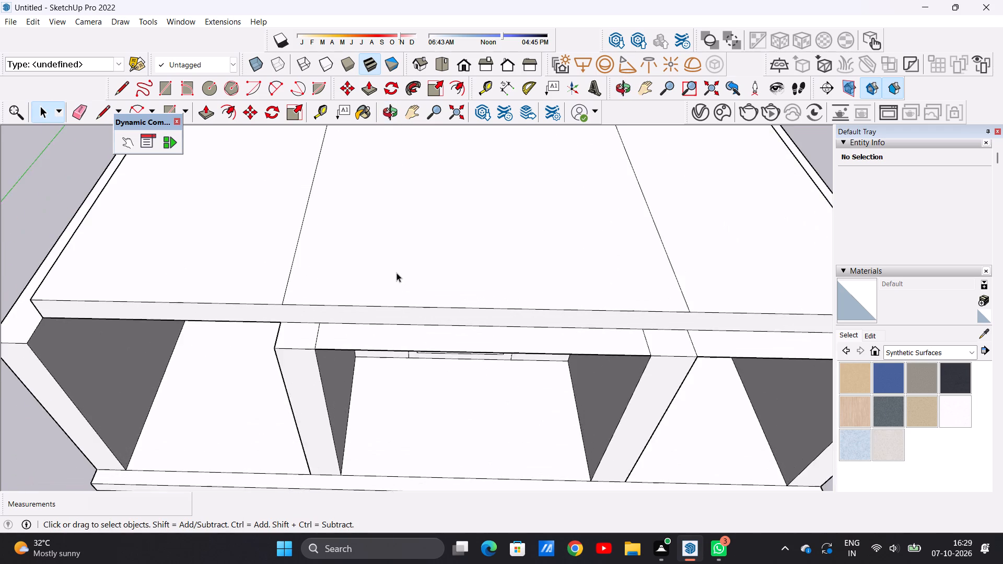
pyautogui.scroll(-10, 396, 273)
pyautogui.scroll(7, 396, 221)
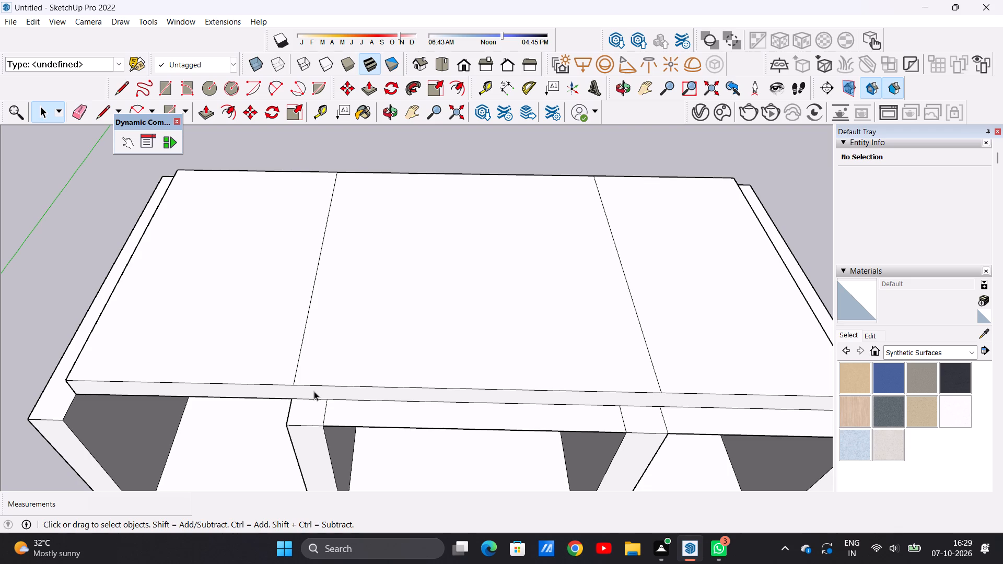
pyautogui.press('l')
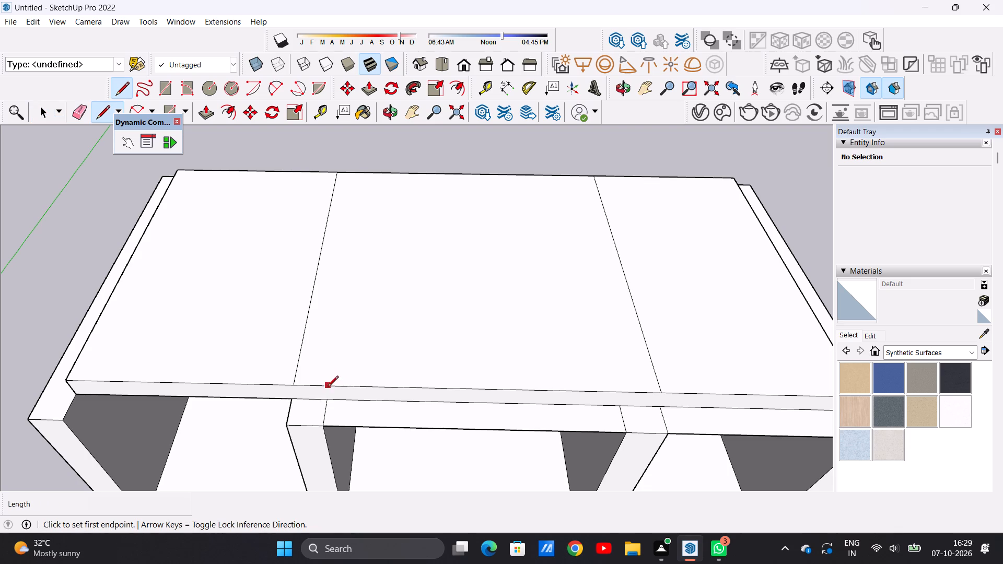
pyautogui.click(326, 383)
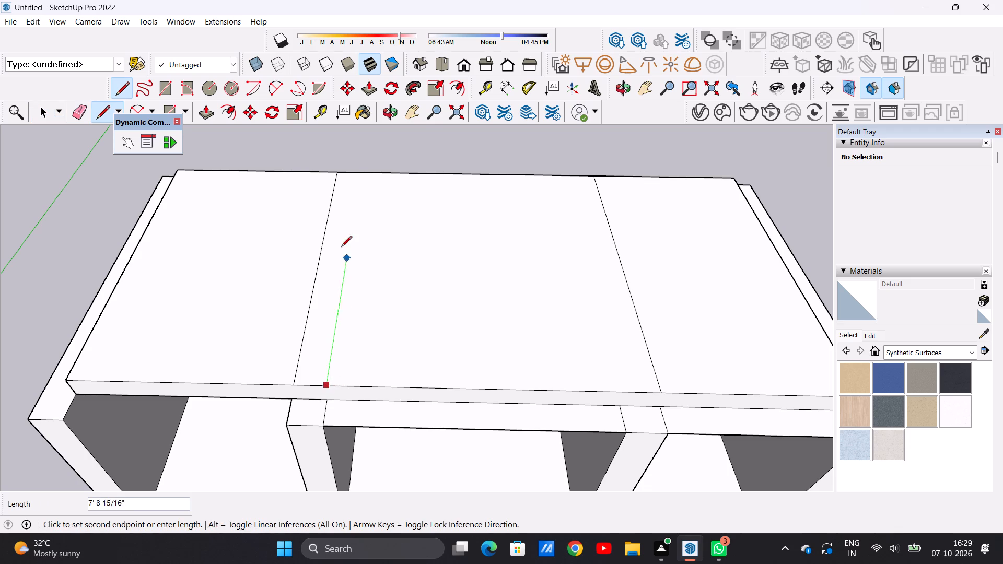
pyautogui.click(366, 170)
pyautogui.click(622, 394)
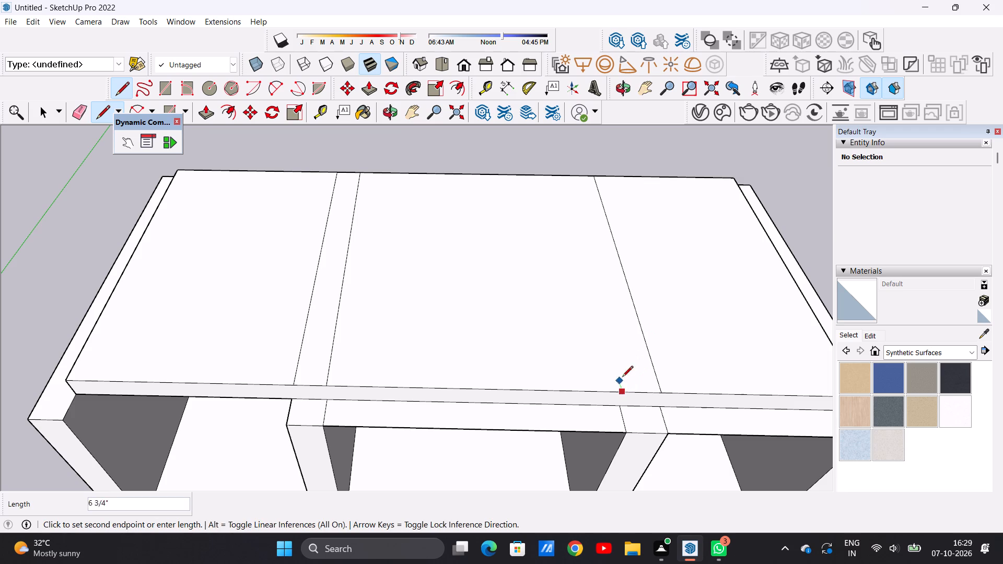
pyautogui.click(569, 170)
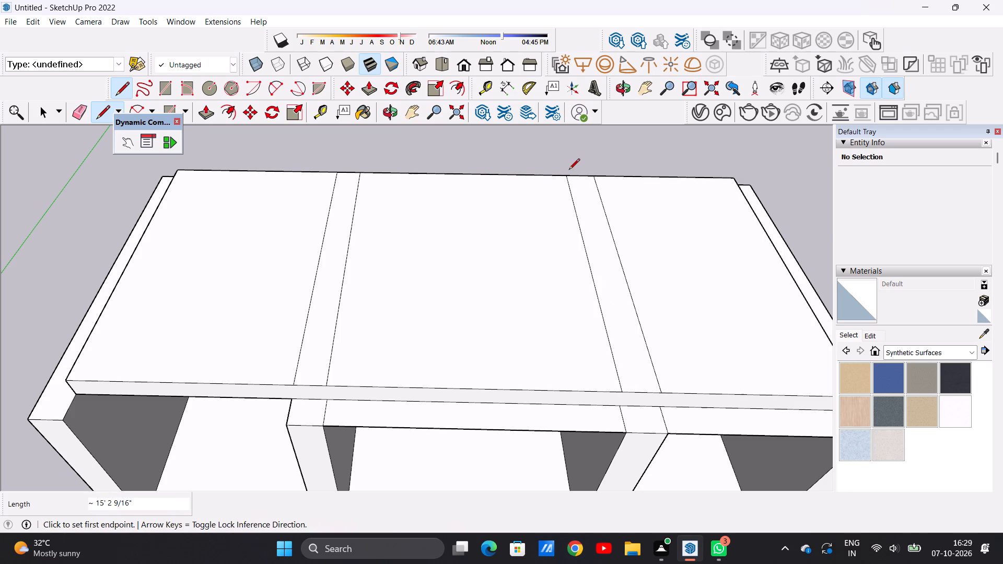
pyautogui.press('space')
# Draw a front-to-back line about 15' 2 9/16" long across the roof block's top, just inside its left end edge.
pyautogui.scroll(-7, 533, 288)
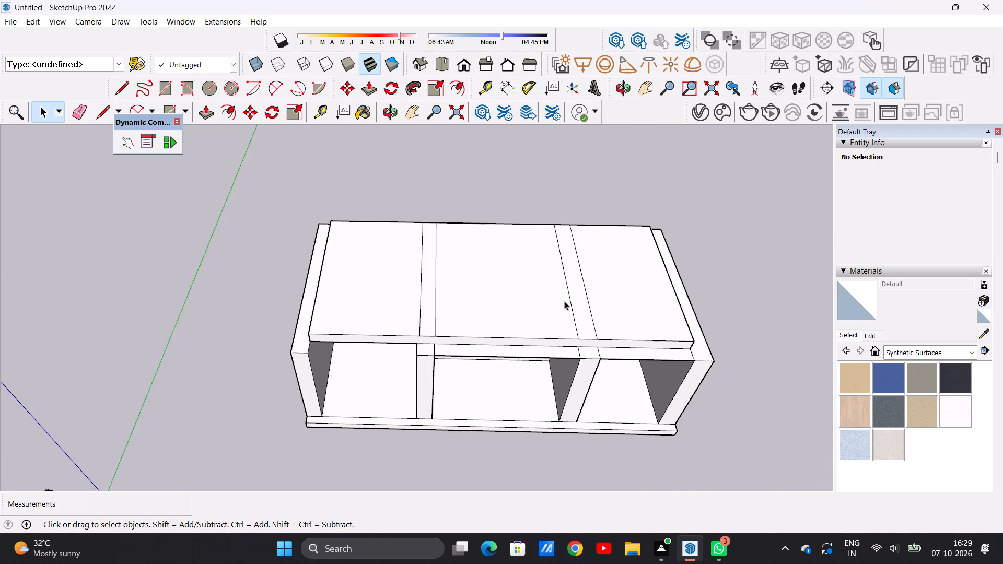
pyautogui.moveTo(564, 301); pyautogui.dragTo(553, 280, button='middle')
pyautogui.scroll(-5, 545, 269)
pyautogui.scroll(2, 576, 293)
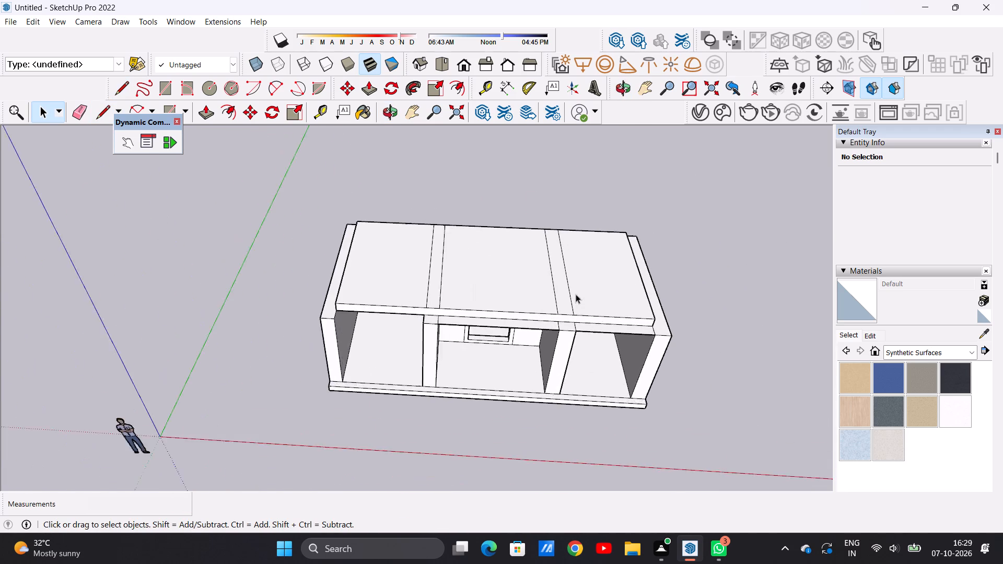
pyautogui.scroll(7, 576, 294)
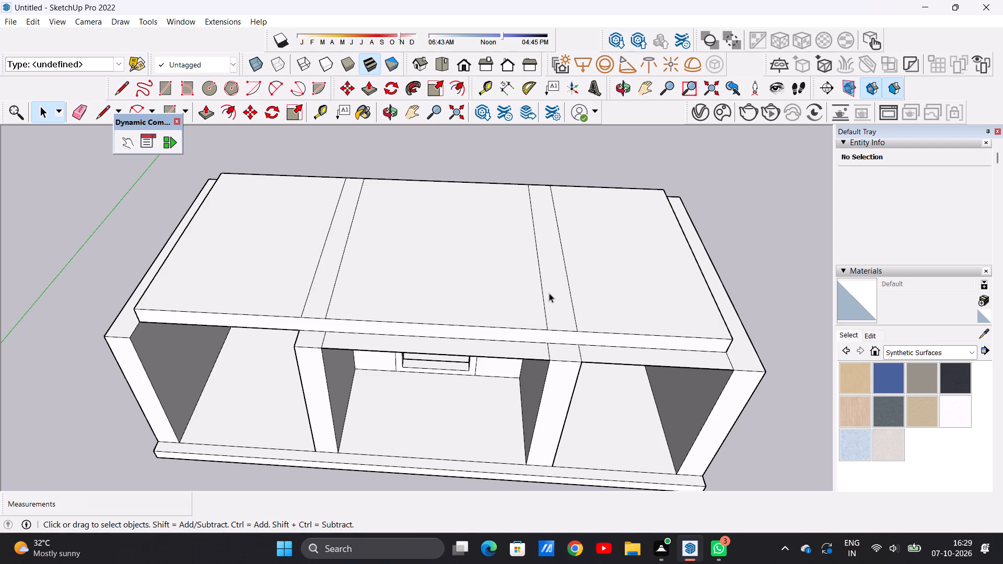
pyautogui.scroll(-7, 549, 293)
pyautogui.moveTo(418, 309); pyautogui.dragTo(400, 343, button='middle')
pyautogui.scroll(3, 338, 294)
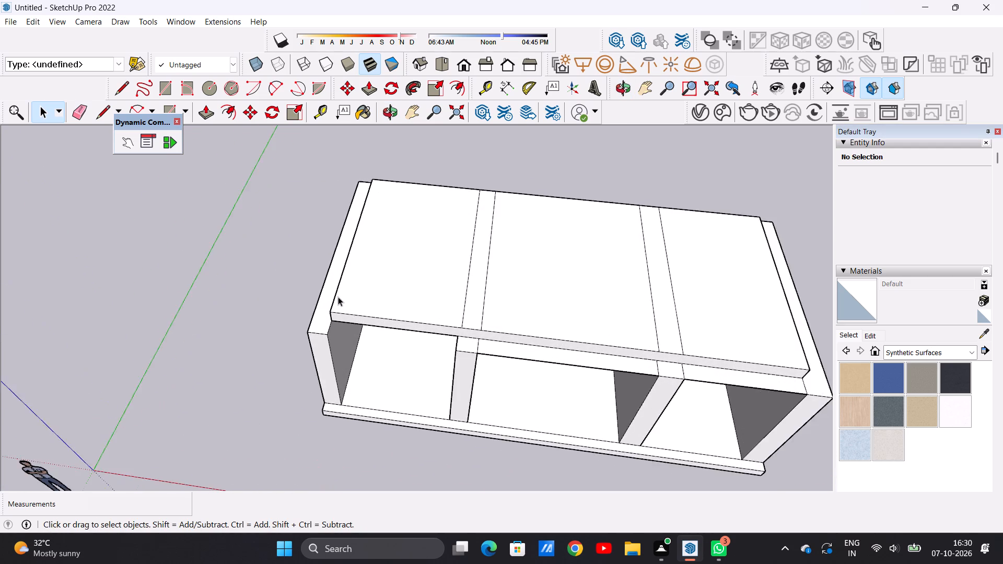
pyautogui.scroll(5, 338, 297)
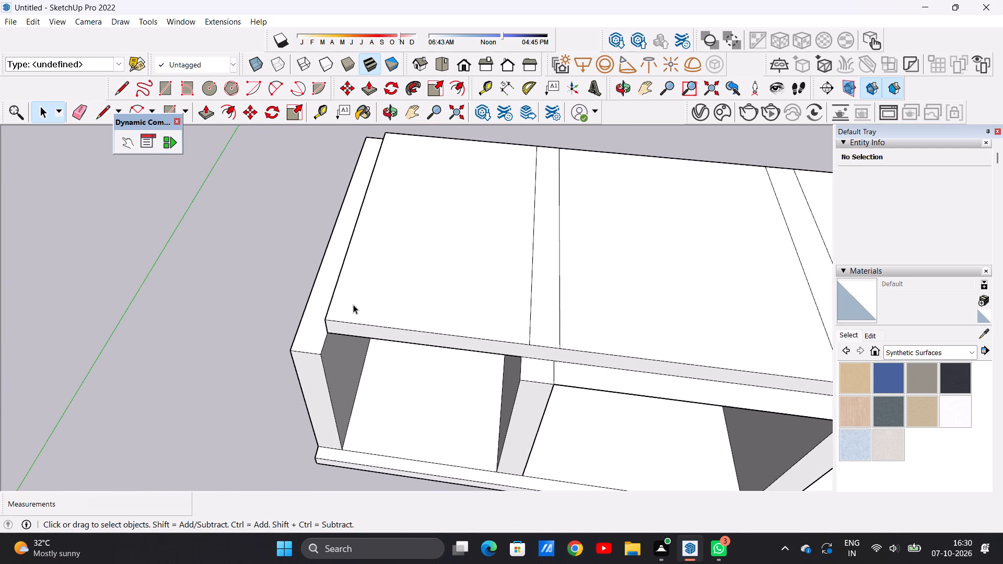
pyautogui.press('l')
pyautogui.scroll(5, 359, 321)
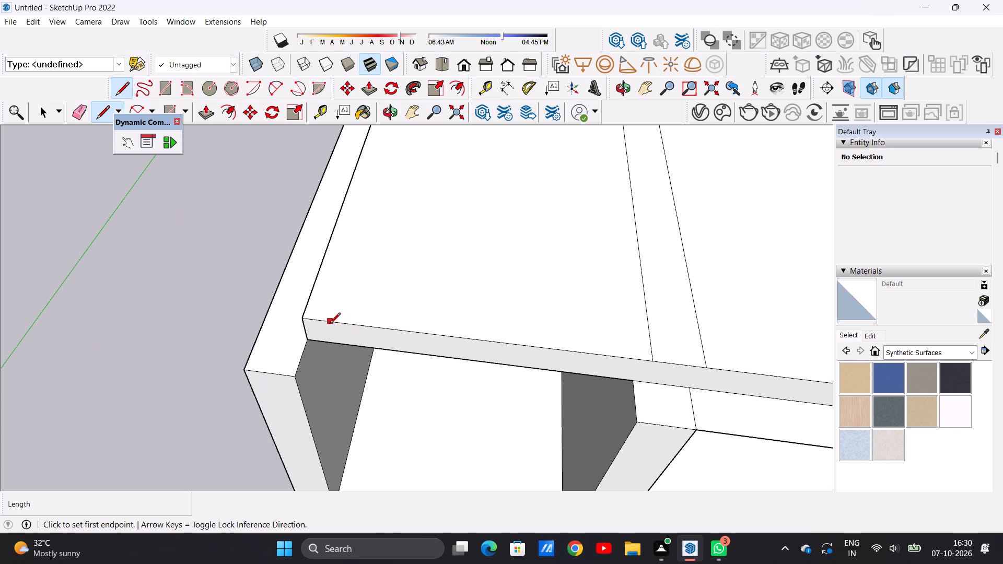
pyautogui.click(335, 321)
pyautogui.scroll(-11, 351, 258)
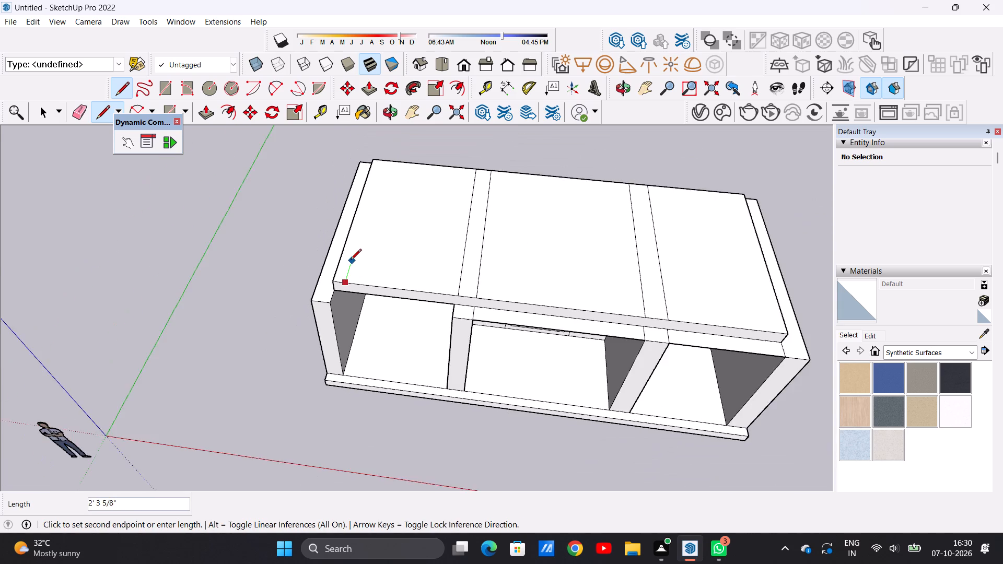
pyautogui.scroll(7, 381, 179)
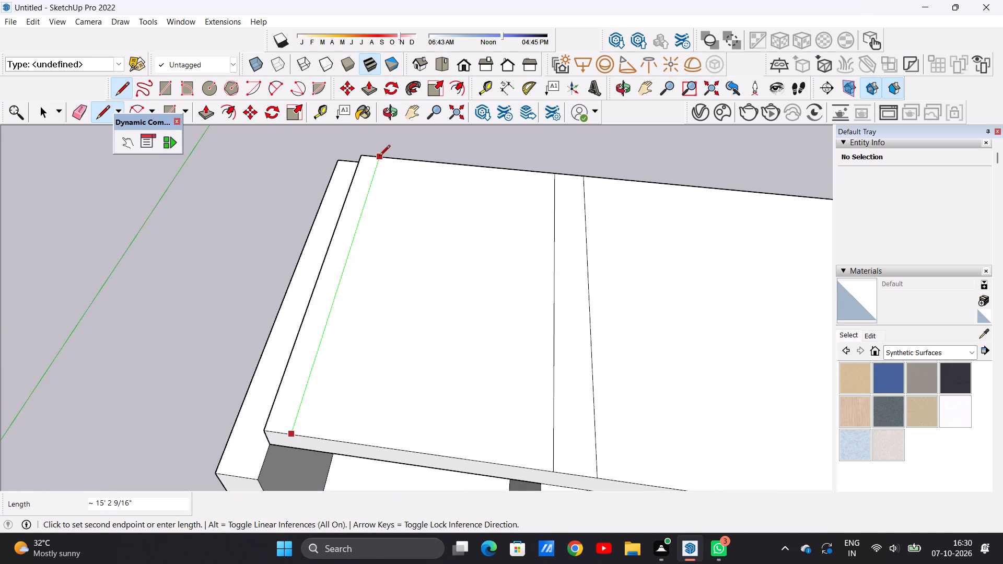
pyautogui.click(379, 157)
# Draw a matching front-to-back line about 15' 2 9/16" long across the roof top, just inside its right end edge.
pyautogui.scroll(-7, 353, 257)
pyautogui.scroll(-6, 543, 313)
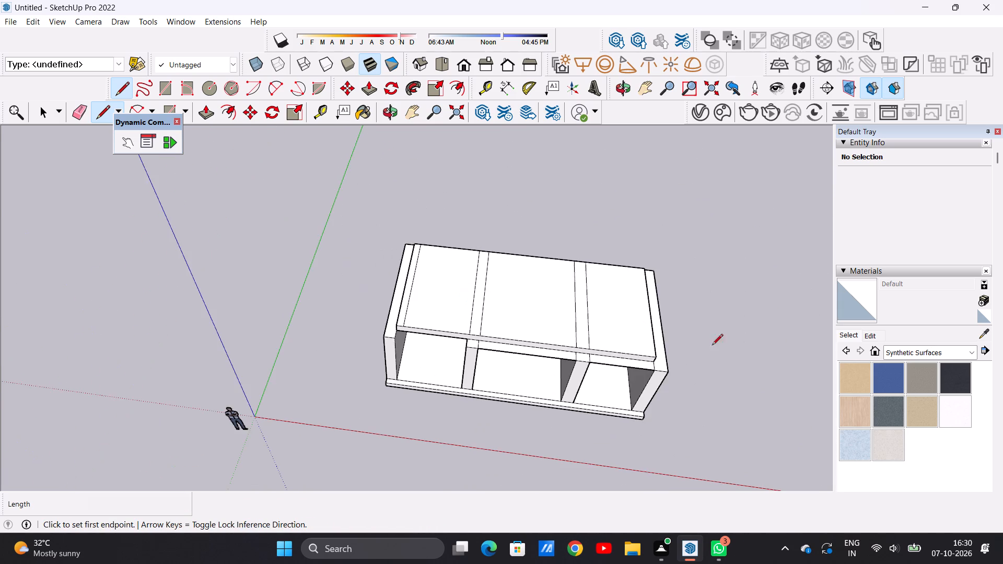
pyautogui.scroll(-1, 732, 349)
pyautogui.scroll(15, 734, 350)
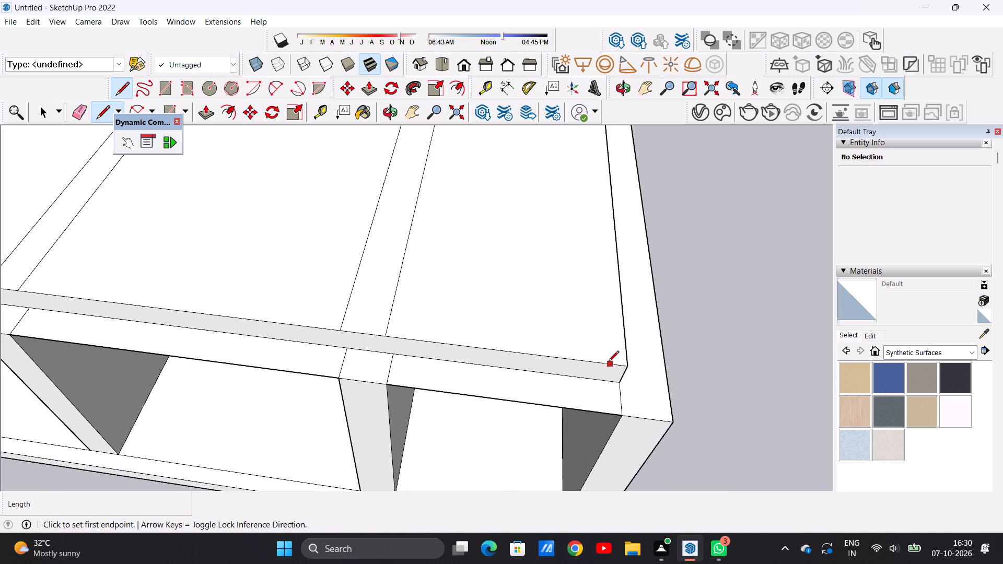
pyautogui.click(605, 362)
pyautogui.scroll(-4, 603, 290)
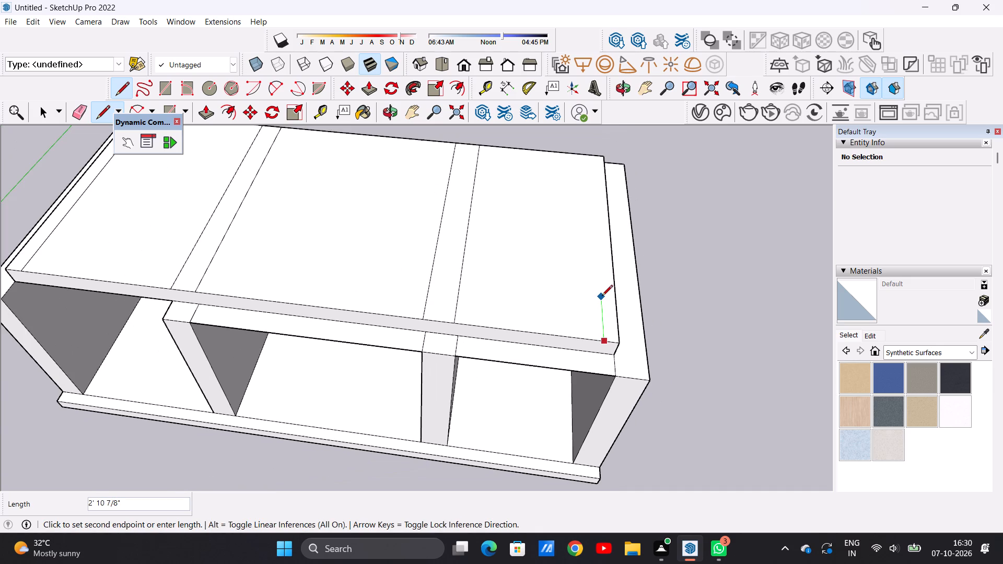
pyautogui.scroll(-5, 600, 300)
pyautogui.scroll(5, 600, 206)
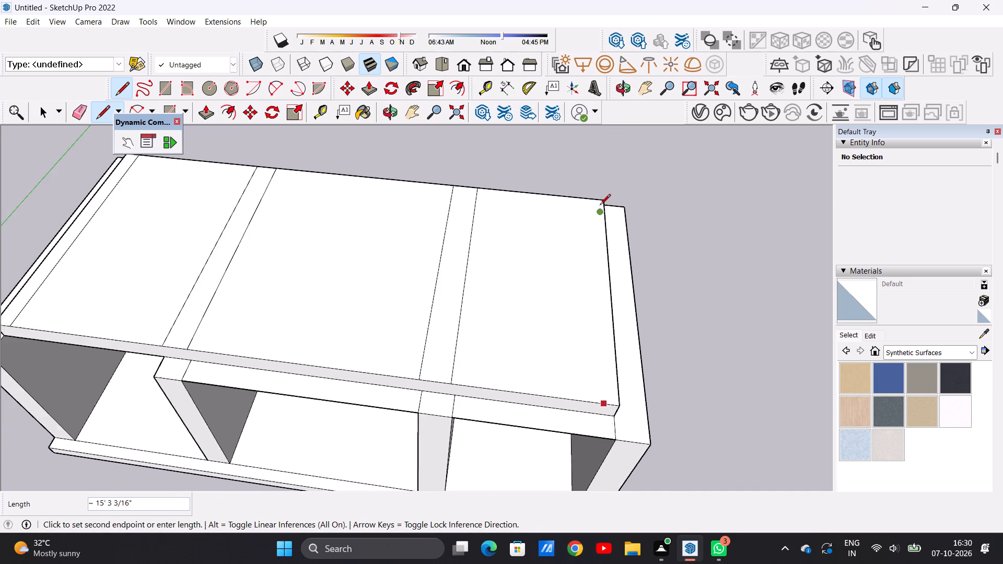
pyautogui.scroll(4, 600, 206)
pyautogui.click(585, 194)
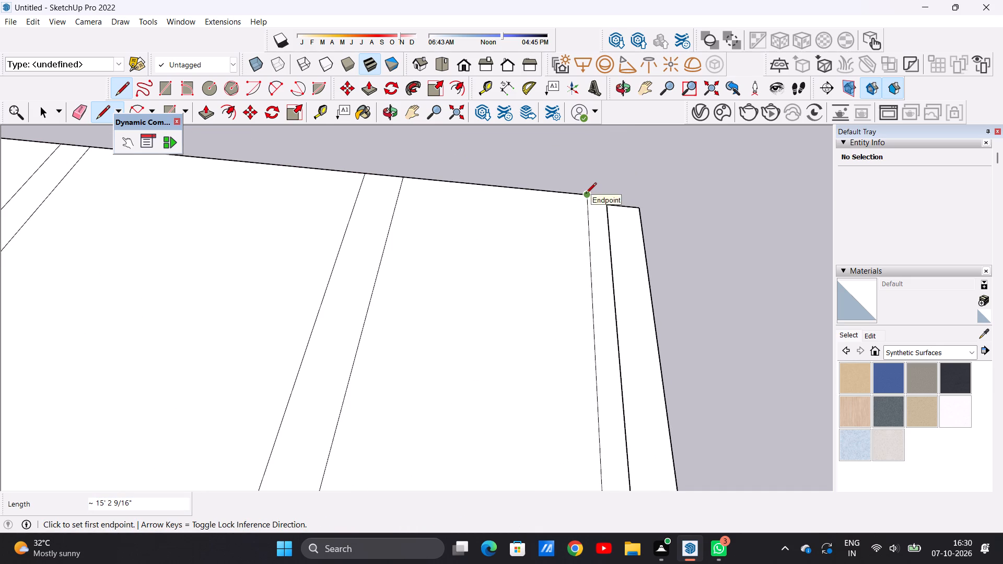
pyautogui.press('space')
# Examine the roof top's dividing lines against the walls and bays beneath, from above and from the front.
pyautogui.scroll(-13, 652, 301)
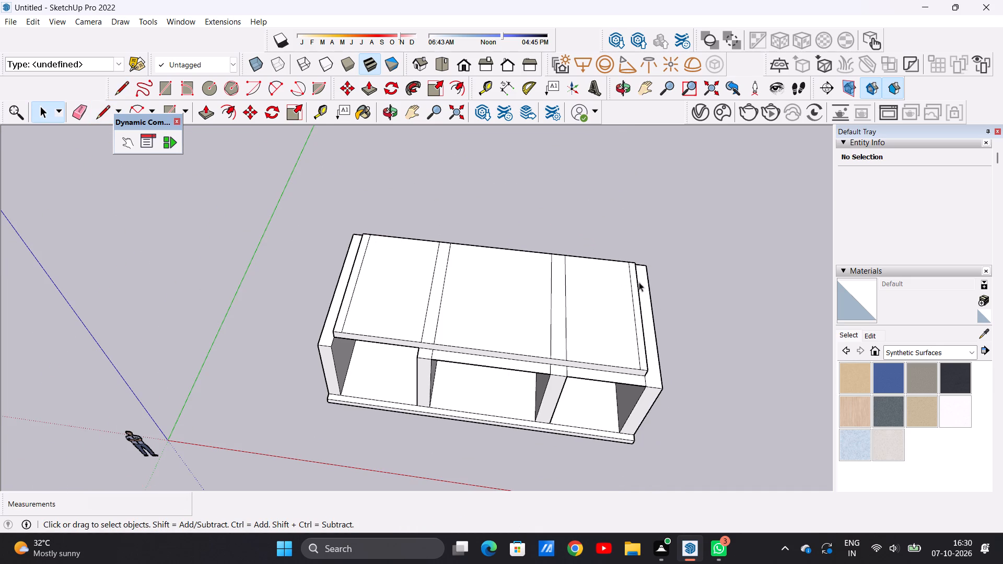
pyautogui.moveTo(593, 276); pyautogui.dragTo(622, 428, button='middle')
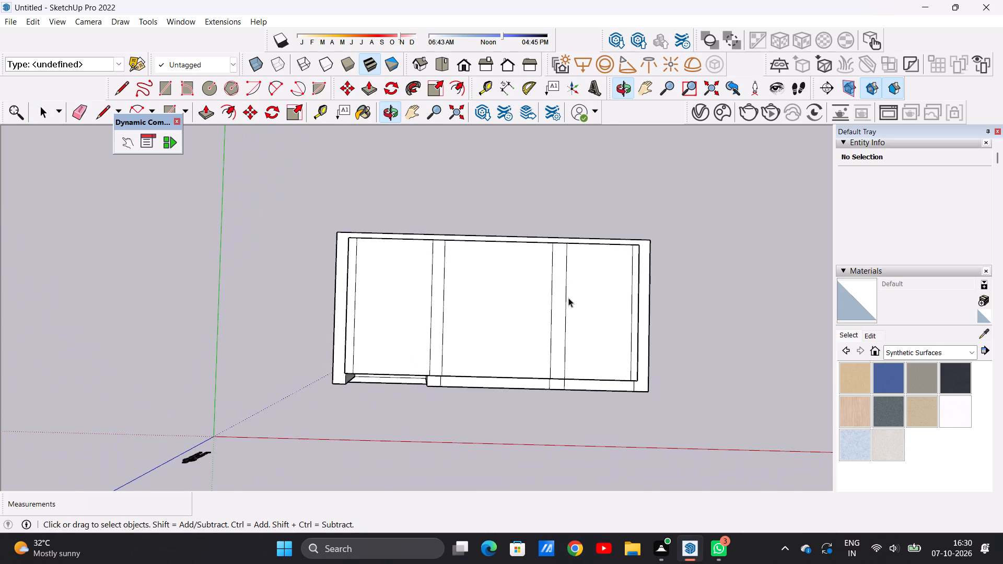
pyautogui.scroll(6, 525, 275)
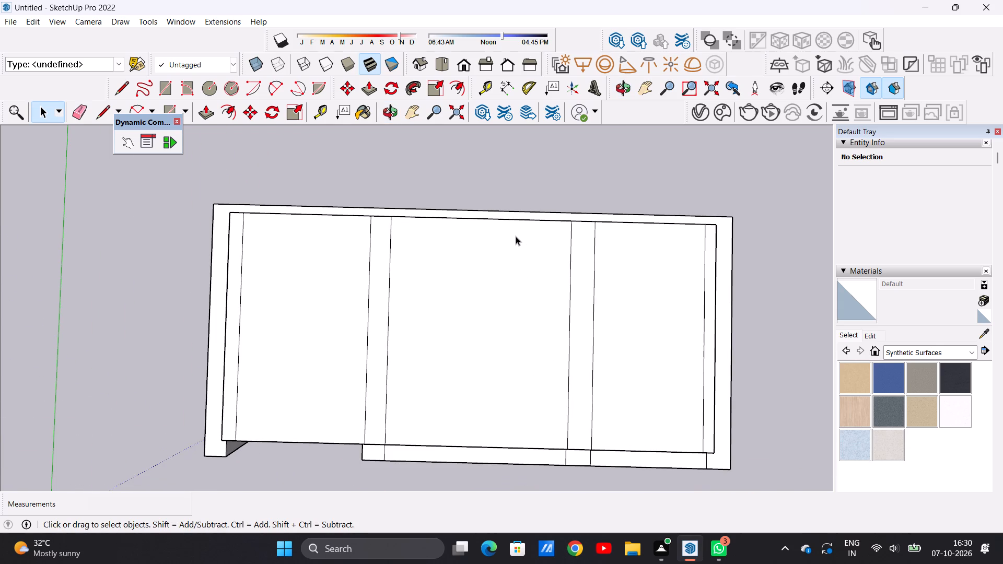
pyautogui.scroll(-4, 499, 248)
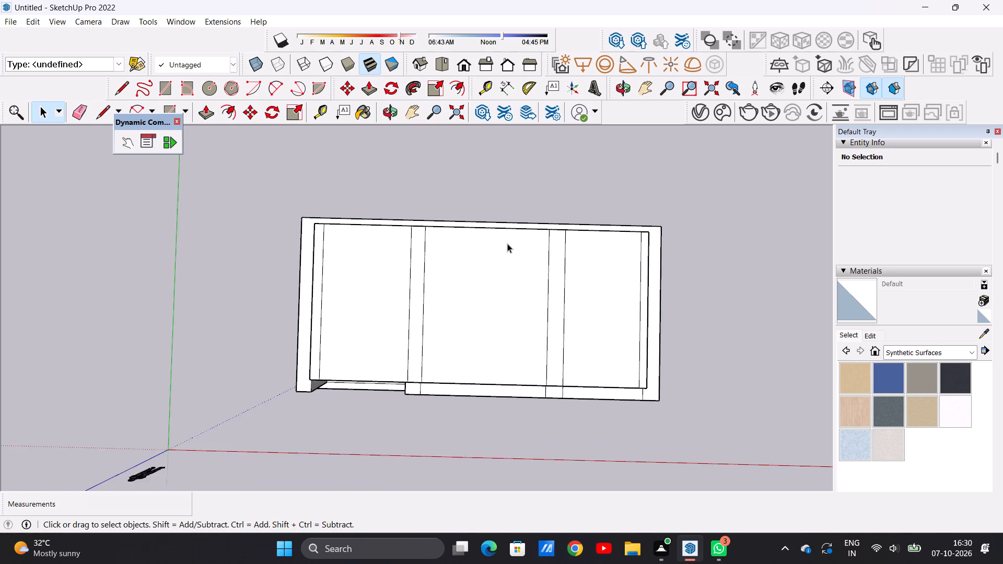
pyautogui.scroll(-2, 507, 243)
pyautogui.moveTo(502, 362); pyautogui.dragTo(508, 172, button='middle')
pyautogui.moveTo(549, 333); pyautogui.dragTo(520, 320, button='middle')
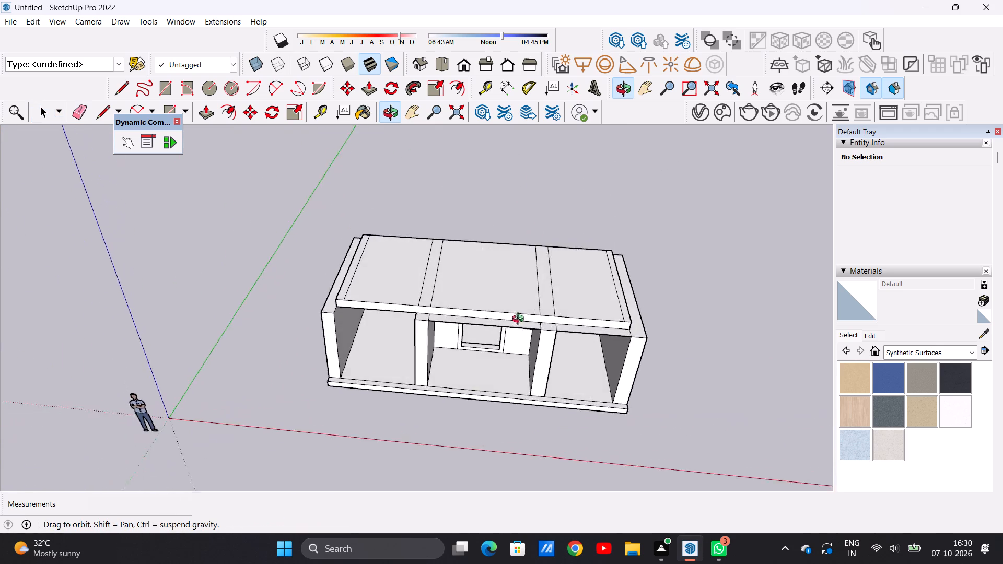
pyautogui.moveTo(520, 320); pyautogui.dragTo(541, 432, button='middle')
pyautogui.moveTo(563, 292); pyautogui.dragTo(569, 337, button='middle')
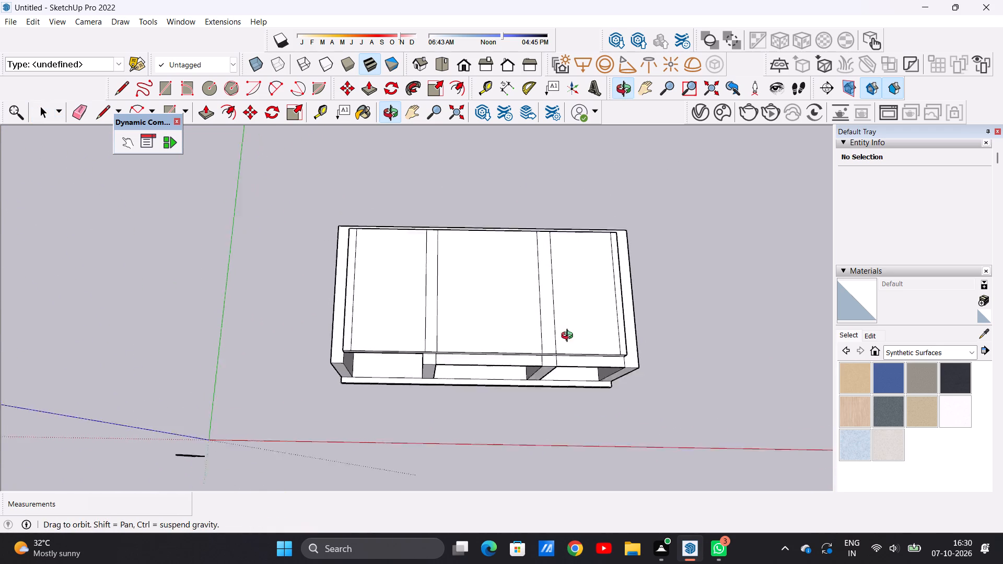
pyautogui.moveTo(569, 337); pyautogui.dragTo(577, 447, button='middle')
pyautogui.scroll(2, 436, 285)
pyautogui.moveTo(524, 316); pyautogui.dragTo(500, 216, button='middle')
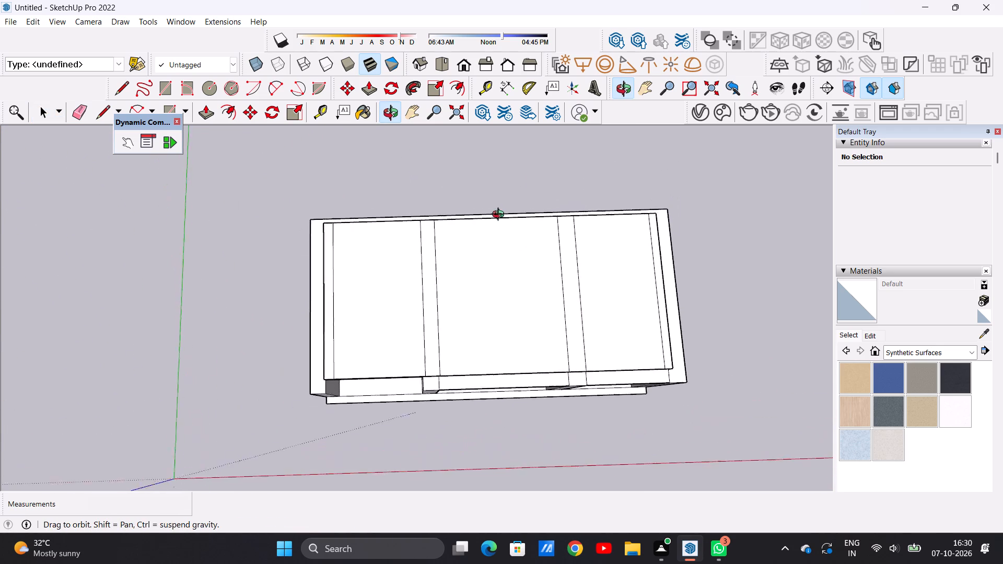
pyautogui.moveTo(500, 216); pyautogui.dragTo(481, 201, button='middle')
pyautogui.scroll(2, 503, 280)
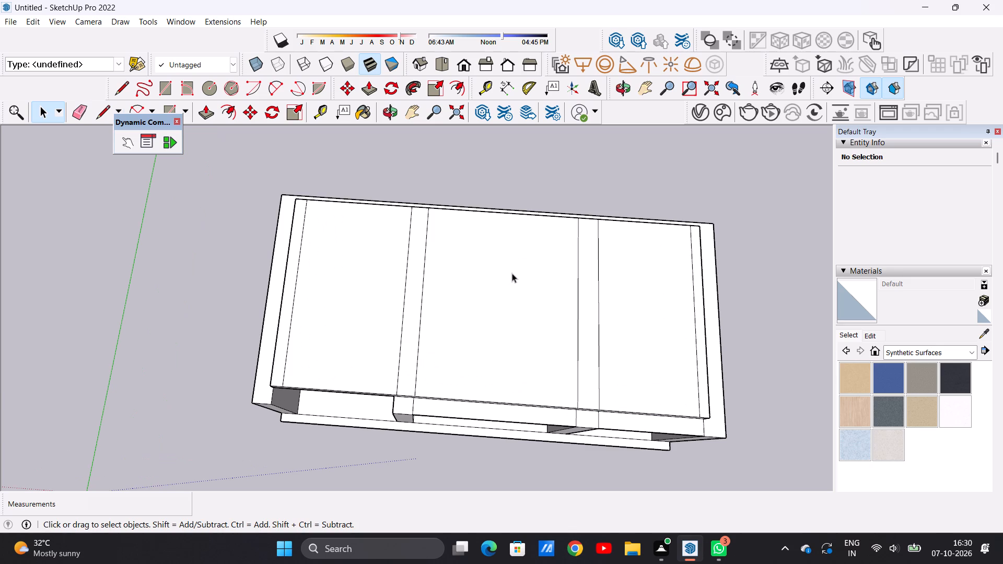
# Draw a lengthwise line about 32' 7 3/4" long across the roof top, just inside and parallel to its rear edge.
pyautogui.press('l')
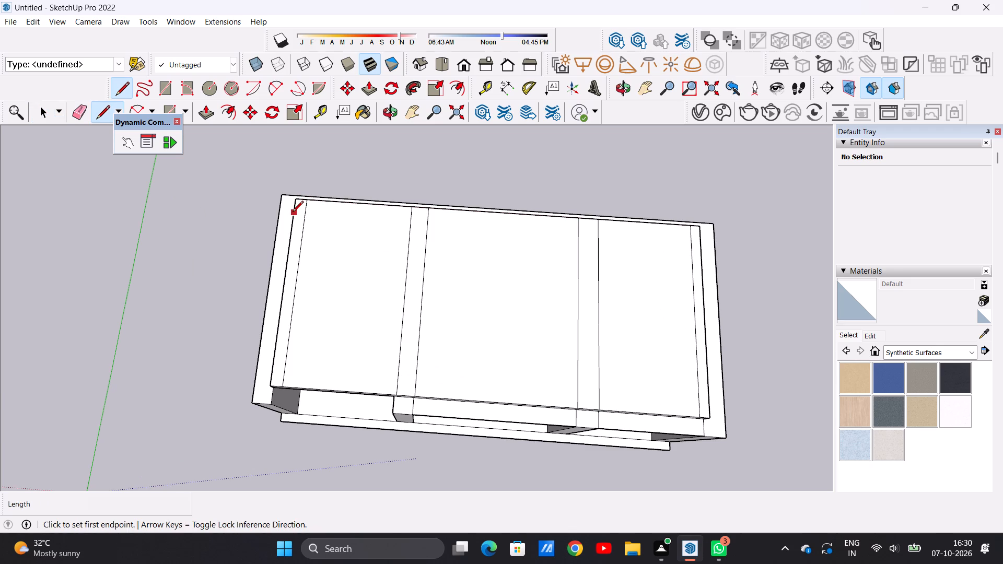
pyautogui.click(293, 213)
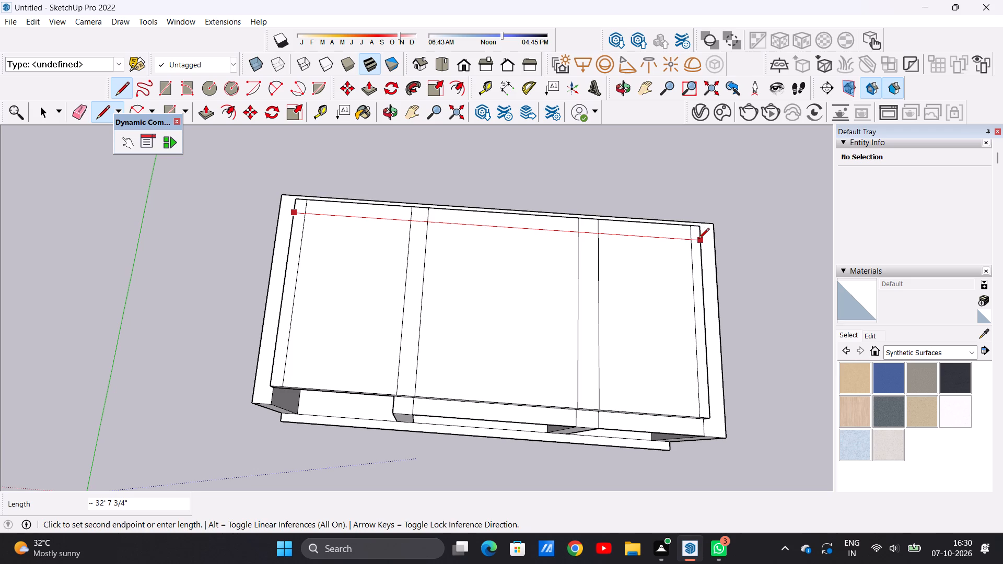
pyautogui.click(703, 242)
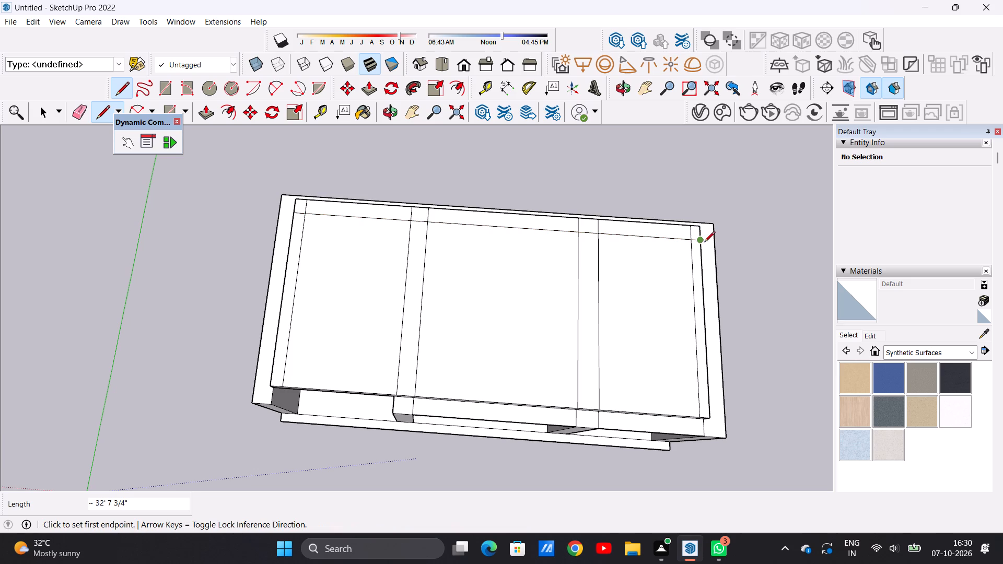
pyautogui.press('space')
# Erase the overlapping line segments at the roof top's rear left corner so the inner outline meets in a clean corner.
pyautogui.press('e')
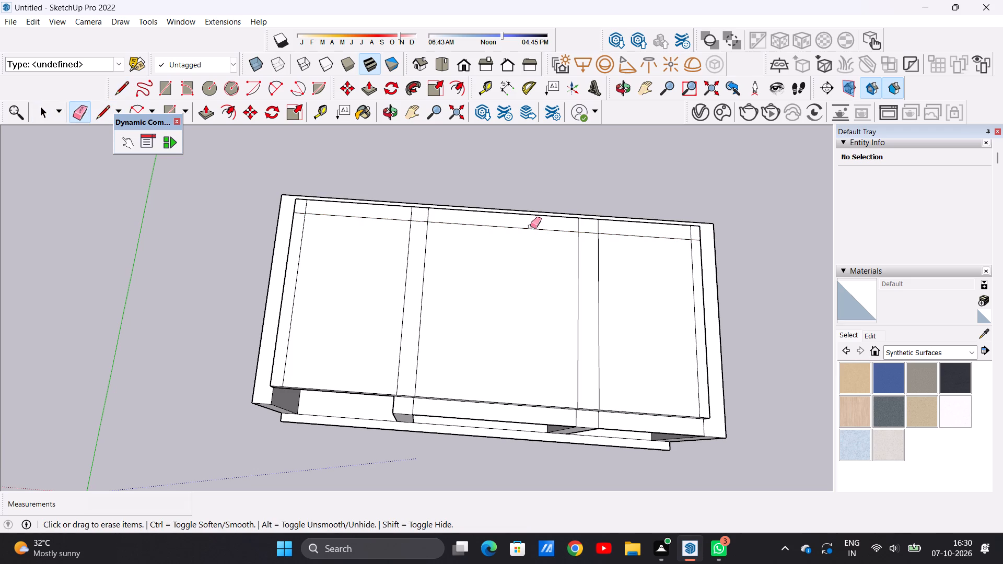
pyautogui.scroll(12, 289, 211)
pyautogui.moveTo(330, 202); pyautogui.dragTo(352, 204)
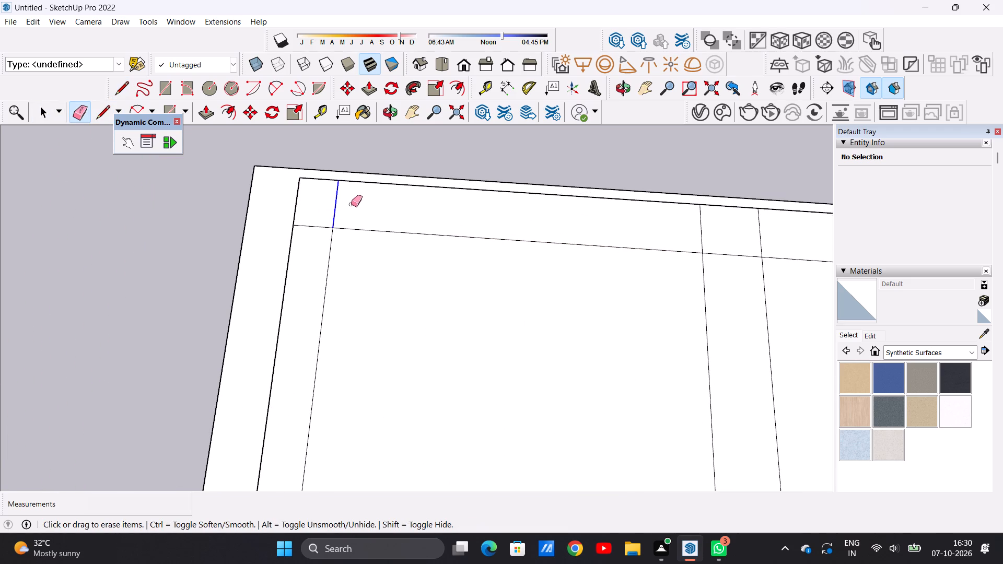
pyautogui.moveTo(316, 217); pyautogui.dragTo(316, 231)
pyautogui.scroll(-6, 335, 220)
pyautogui.scroll(1, 336, 219)
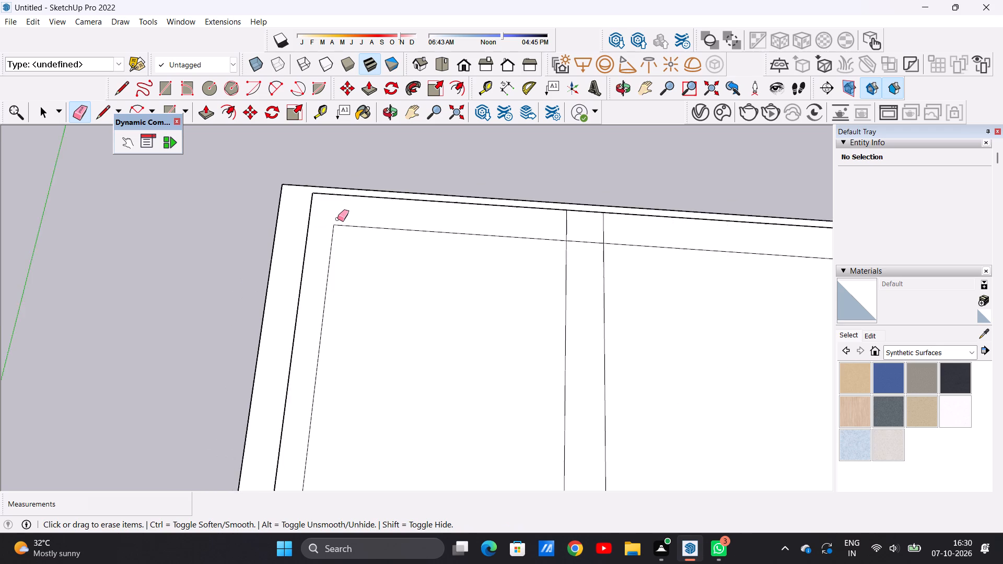
# Erase the four short partition-line segments between the lengthwise line and the roof top's rear edge.
pyautogui.scroll(-12, 338, 218)
pyautogui.scroll(10, 430, 220)
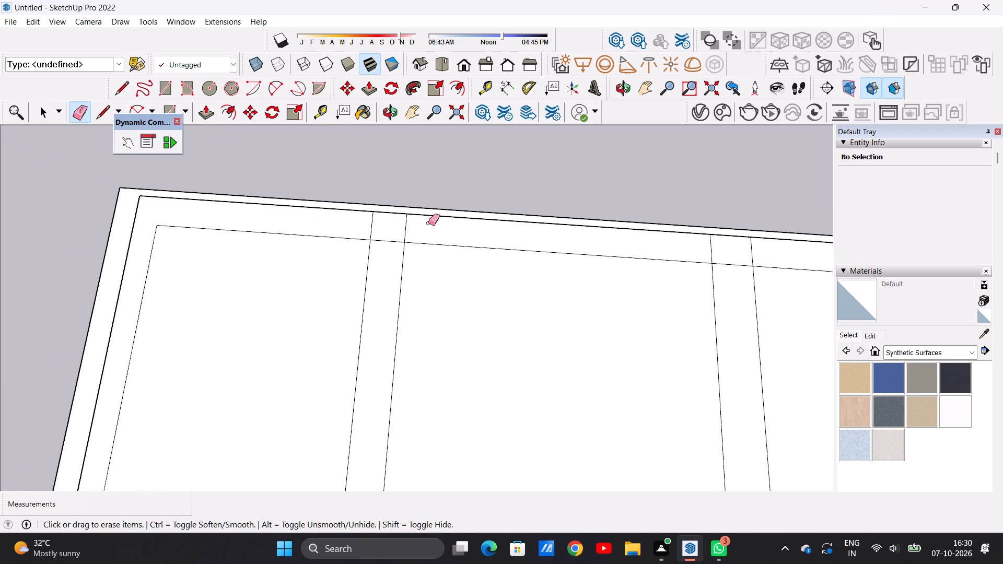
pyautogui.scroll(4, 419, 233)
pyautogui.scroll(-10, 419, 233)
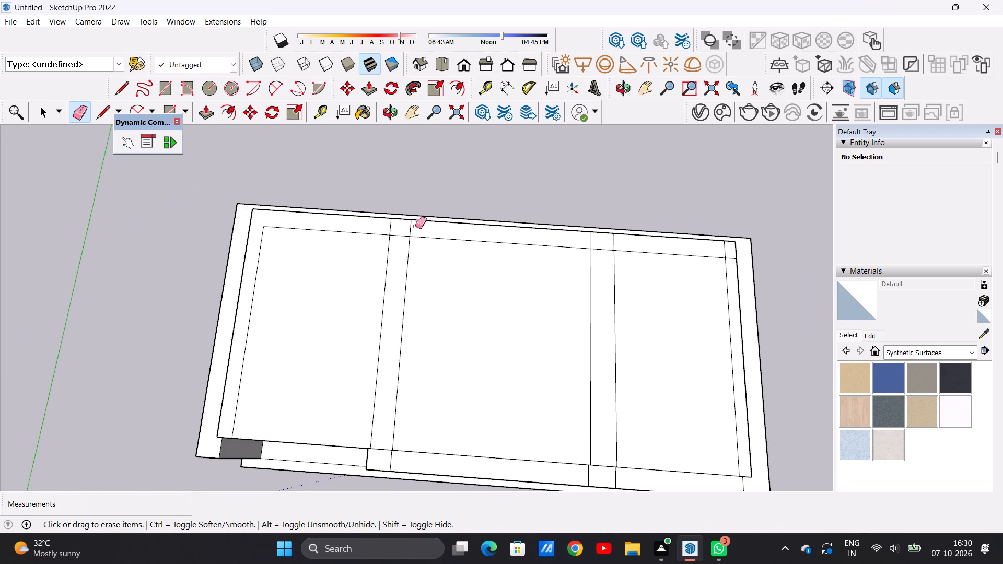
pyautogui.scroll(6, 413, 238)
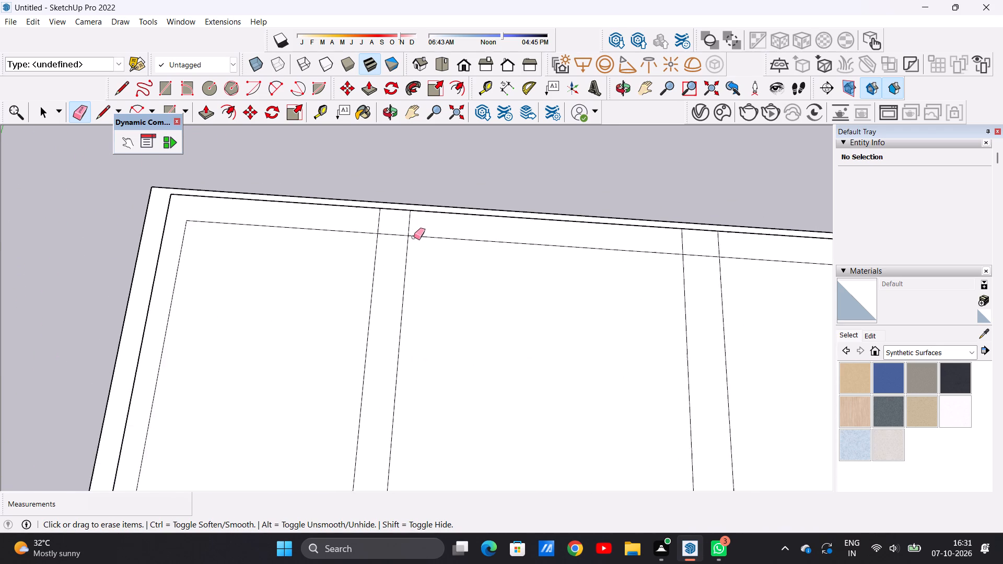
pyautogui.scroll(2, 414, 237)
pyautogui.moveTo(360, 215); pyautogui.dragTo(377, 218)
pyautogui.moveTo(388, 215); pyautogui.dragTo(408, 220)
pyautogui.scroll(-7, 396, 221)
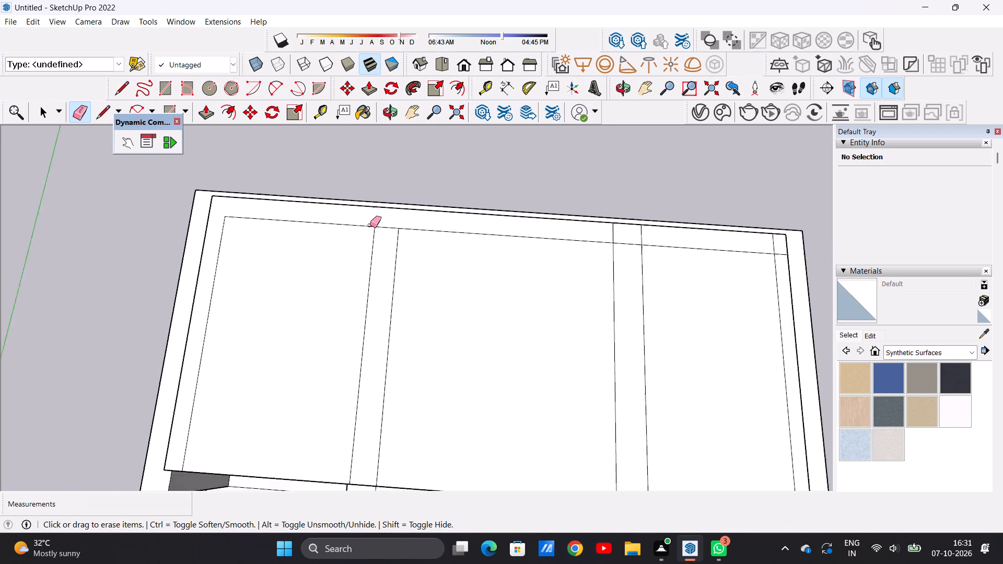
pyautogui.scroll(-6, 370, 225)
pyautogui.scroll(6, 514, 215)
pyautogui.scroll(-1, 555, 233)
pyautogui.scroll(3, 555, 233)
pyautogui.moveTo(473, 239); pyautogui.dragTo(486, 241)
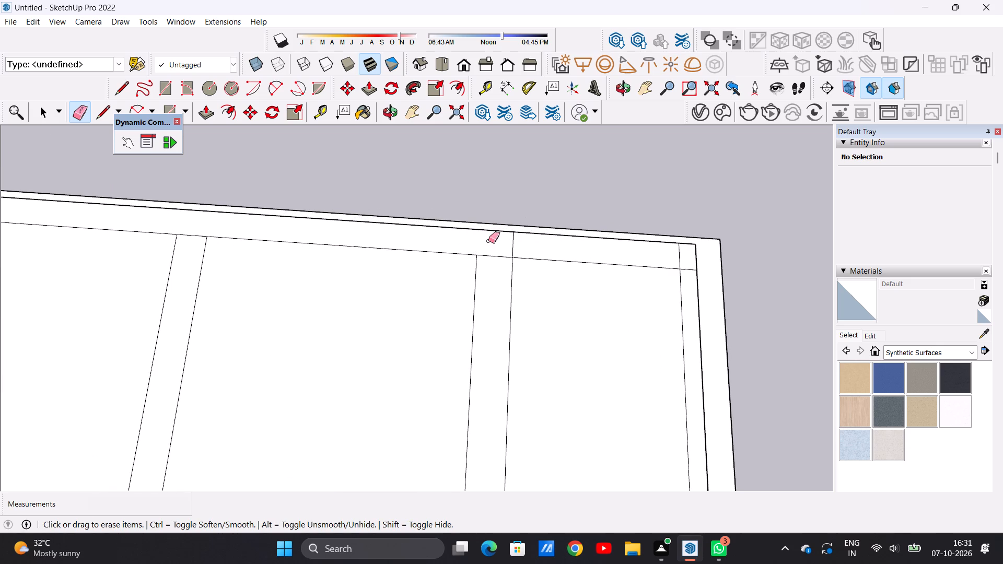
pyautogui.moveTo(505, 242); pyautogui.dragTo(527, 244)
# Erase the right end line's short segment between the lengthwise line and the roof top's rear edge.
pyautogui.scroll(-12, 510, 240)
pyautogui.scroll(-1, 583, 244)
pyautogui.scroll(10, 583, 244)
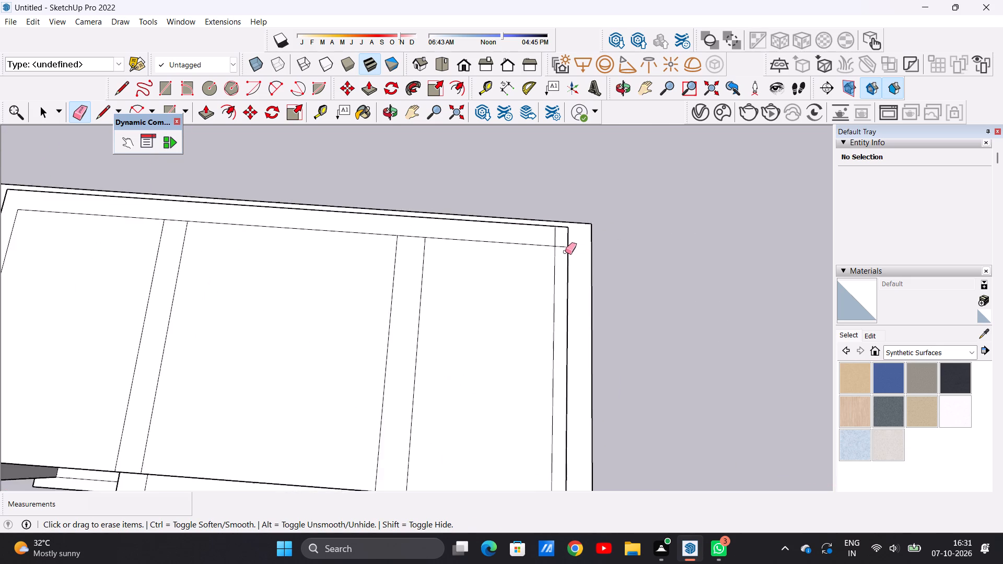
pyautogui.scroll(6, 565, 252)
pyautogui.moveTo(555, 230); pyautogui.dragTo(539, 231)
pyautogui.scroll(-10, 558, 250)
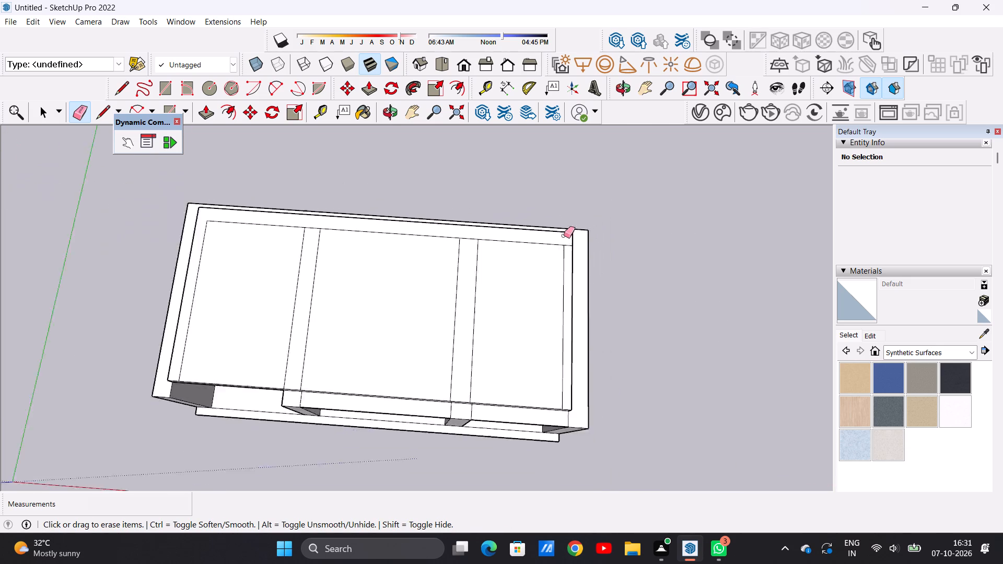
pyautogui.scroll(-10, 564, 236)
pyautogui.scroll(6, 576, 312)
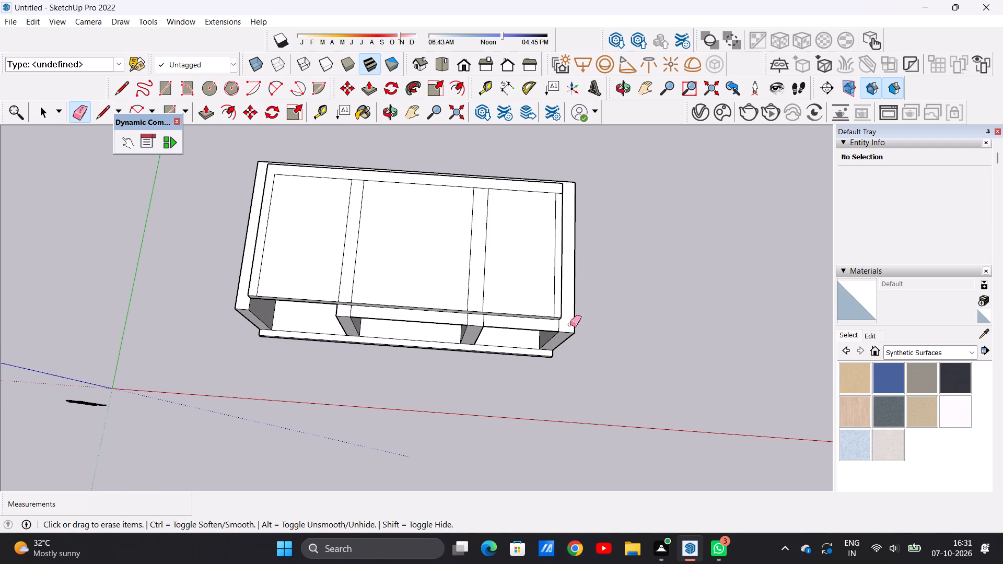
# Erase the lengthwise line's short stub beyond the right end line at the roof top's rear right corner.
pyautogui.scroll(7, 554, 204)
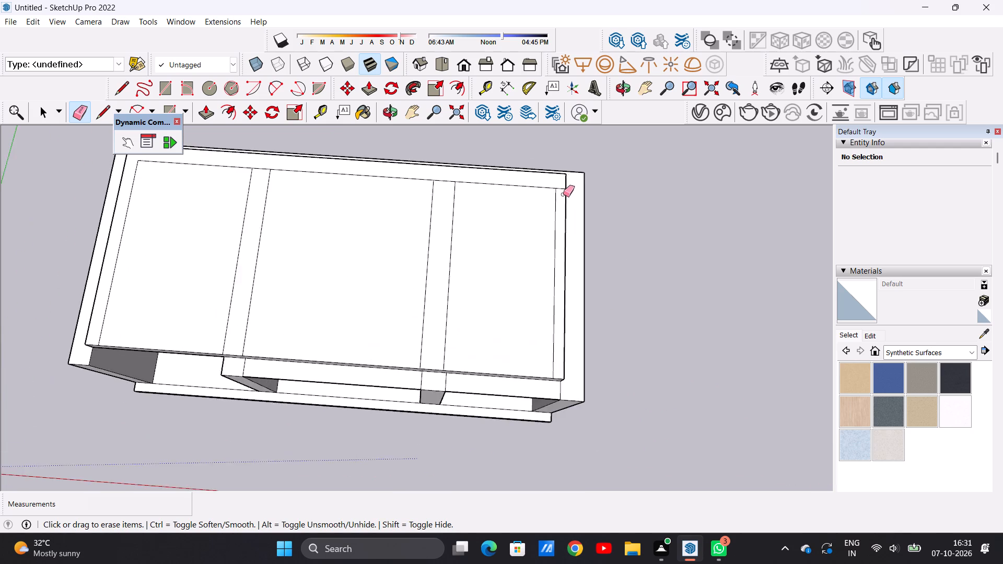
pyautogui.scroll(4, 563, 194)
pyautogui.moveTo(560, 181); pyautogui.dragTo(560, 187)
pyautogui.scroll(-13, 570, 206)
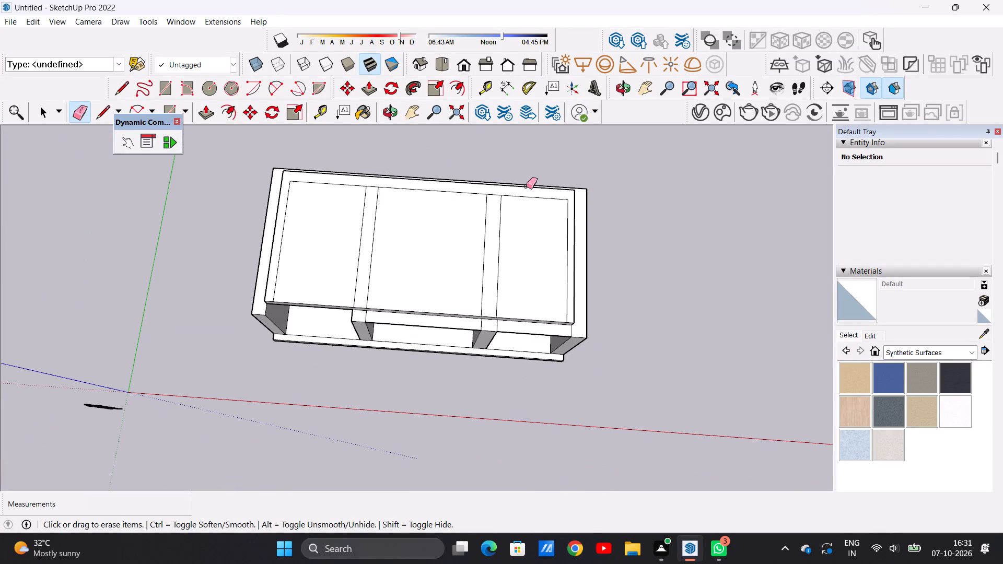
pyautogui.press('space')
# Draw lengthwise lines across the roof top's left and right bays, about 10' 10" and 9' 8 9/16", from outer edges to the partitions' middle-bay lines.
pyautogui.press('l')
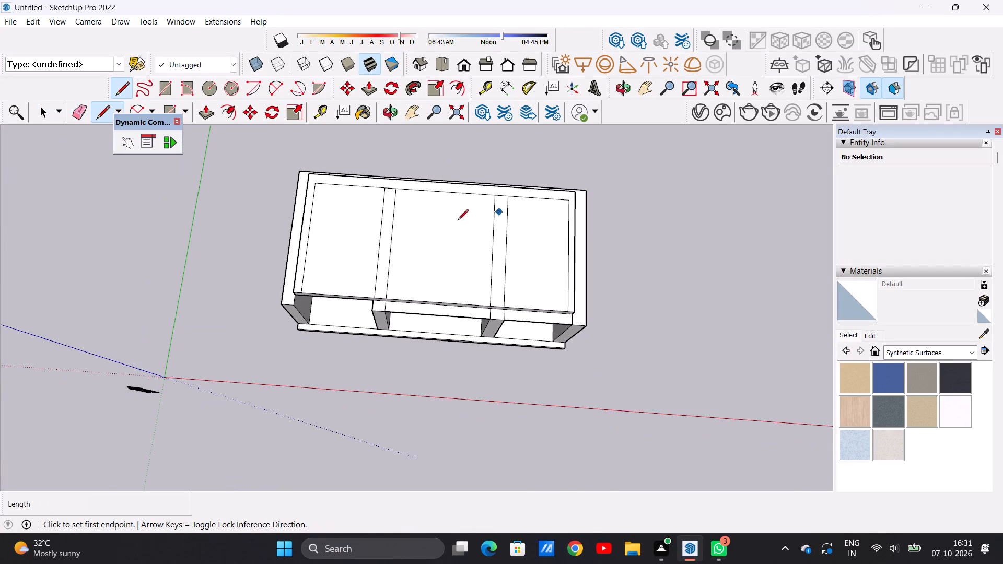
pyautogui.scroll(5, 374, 280)
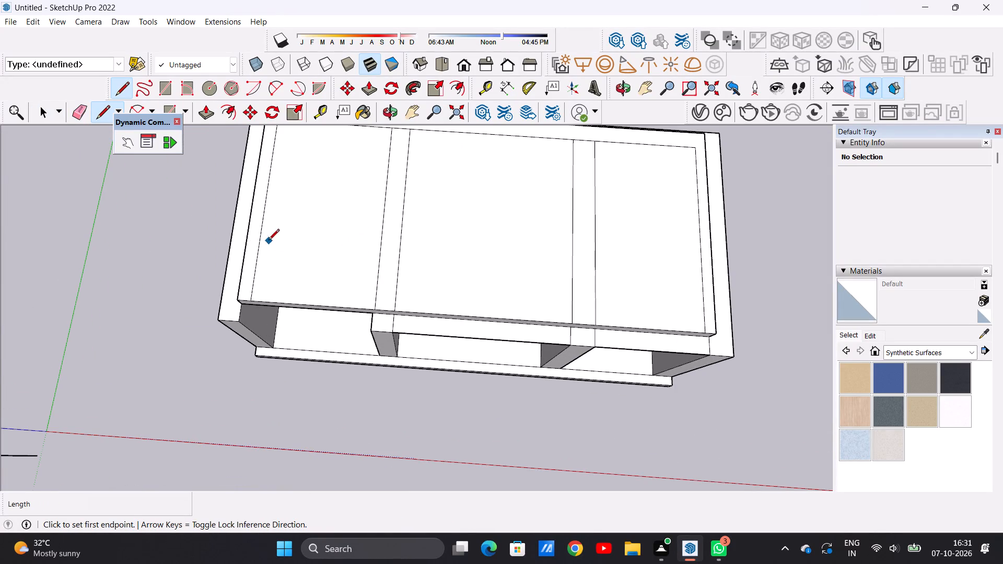
pyautogui.moveTo(294, 251); pyautogui.dragTo(485, 142, button='middle')
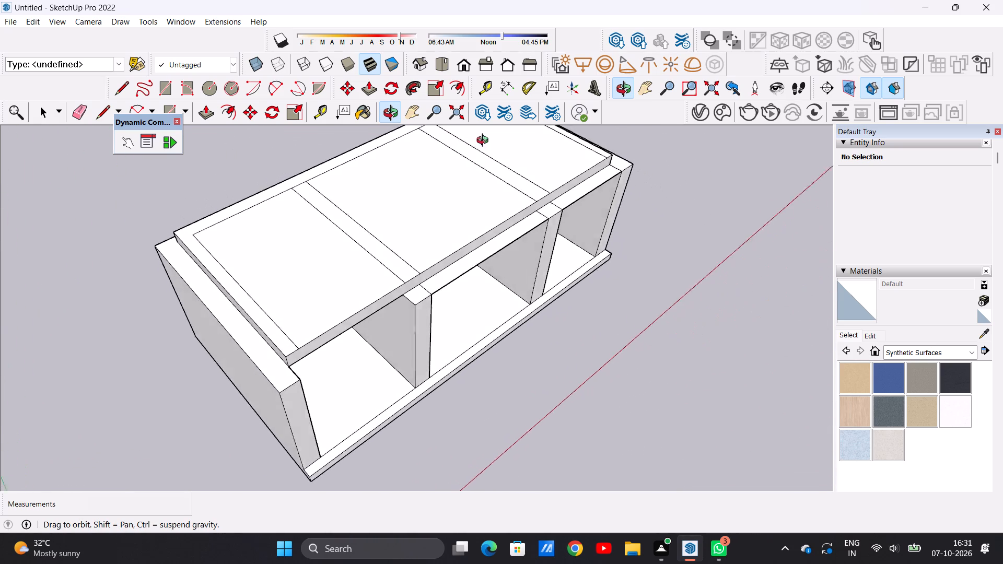
pyautogui.moveTo(485, 142); pyautogui.dragTo(487, 142, button='middle')
pyautogui.moveTo(432, 213); pyautogui.dragTo(269, 223, button='middle')
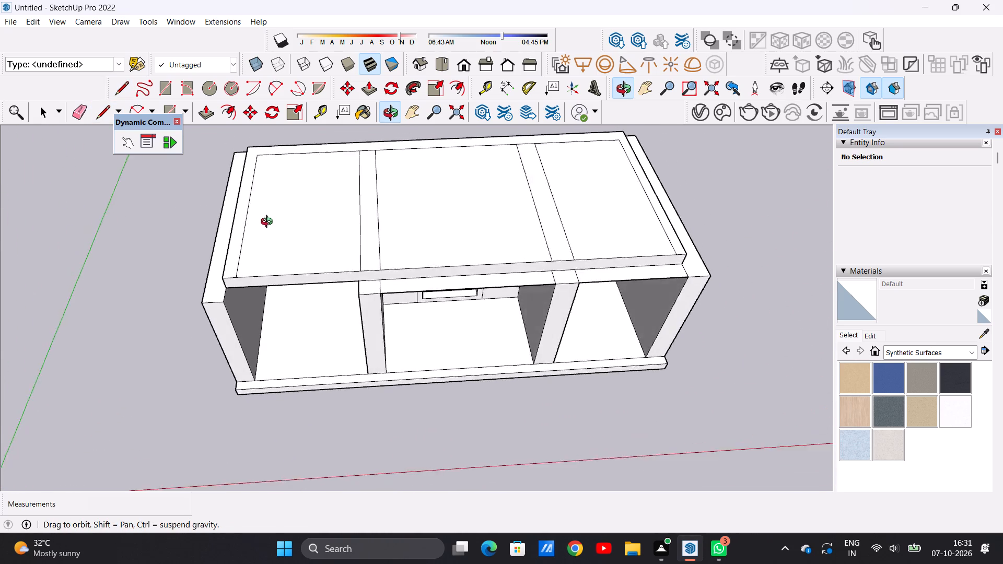
pyautogui.moveTo(269, 223); pyautogui.dragTo(248, 244, button='middle')
pyautogui.scroll(-3, 279, 316)
pyautogui.moveTo(310, 313); pyautogui.dragTo(323, 337, button='middle')
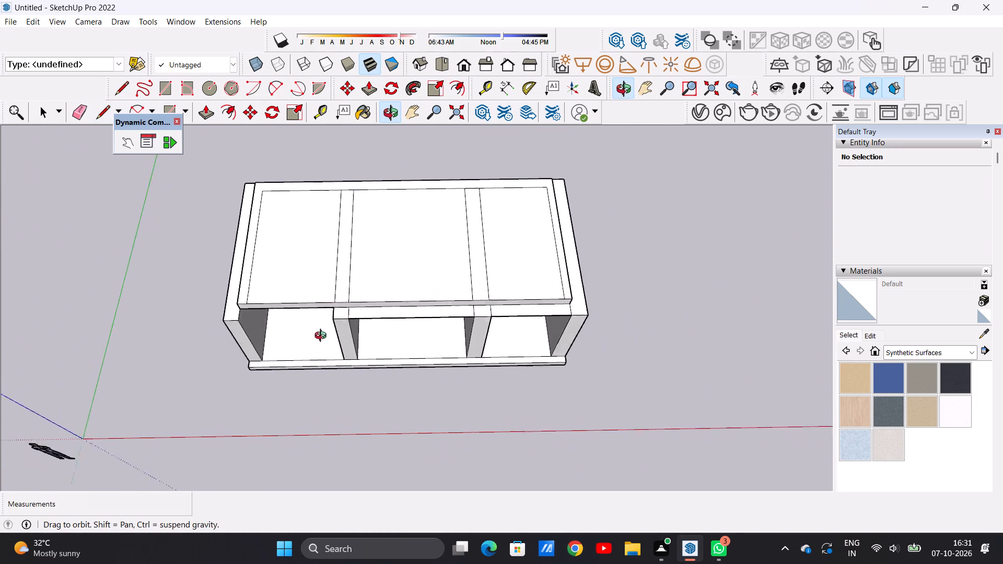
pyautogui.moveTo(323, 337); pyautogui.dragTo(329, 373, button='middle')
pyautogui.scroll(5, 539, 292)
pyautogui.moveTo(429, 287); pyautogui.dragTo(485, 251, button='middle')
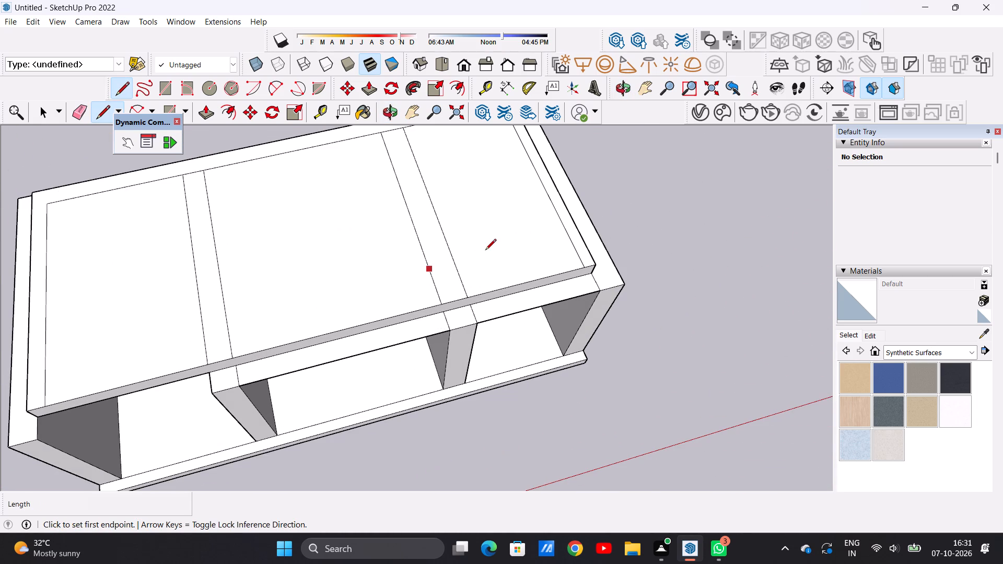
pyautogui.scroll(-7, 494, 282)
pyautogui.scroll(3, 313, 292)
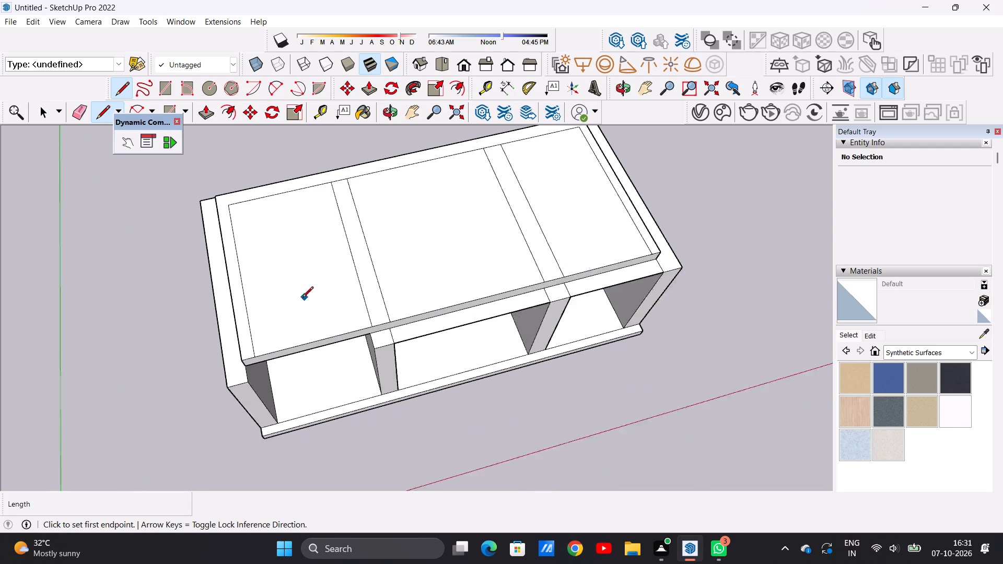
pyautogui.scroll(3, 302, 298)
pyautogui.moveTo(287, 332); pyautogui.dragTo(339, 213, button='middle')
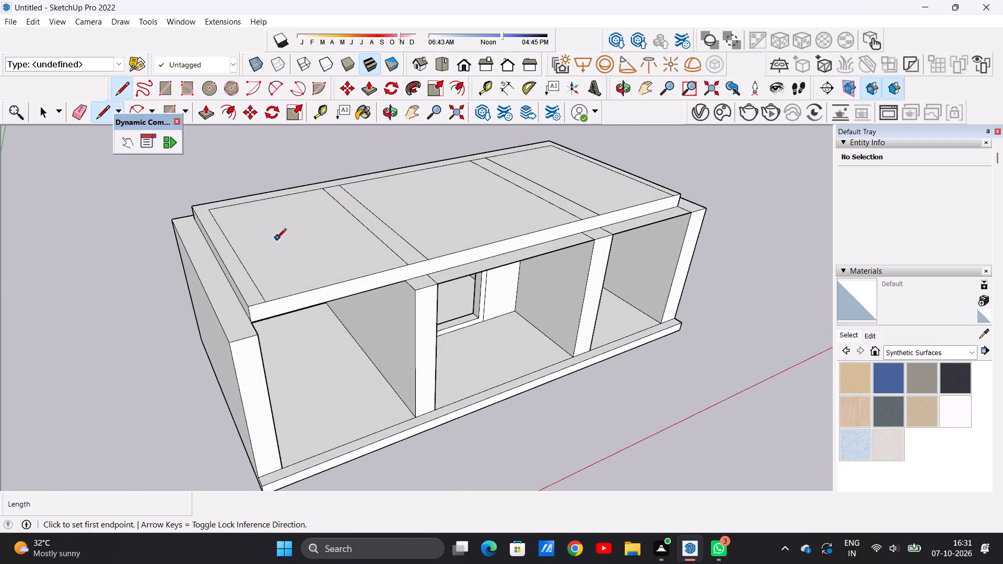
pyautogui.moveTo(541, 184); pyautogui.dragTo(426, 311, button='middle')
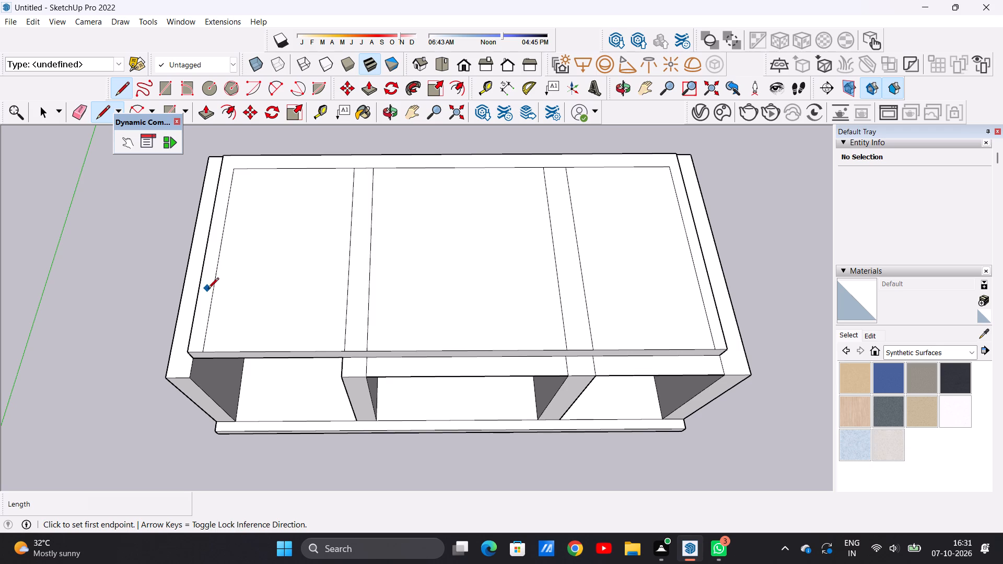
pyautogui.click(201, 280)
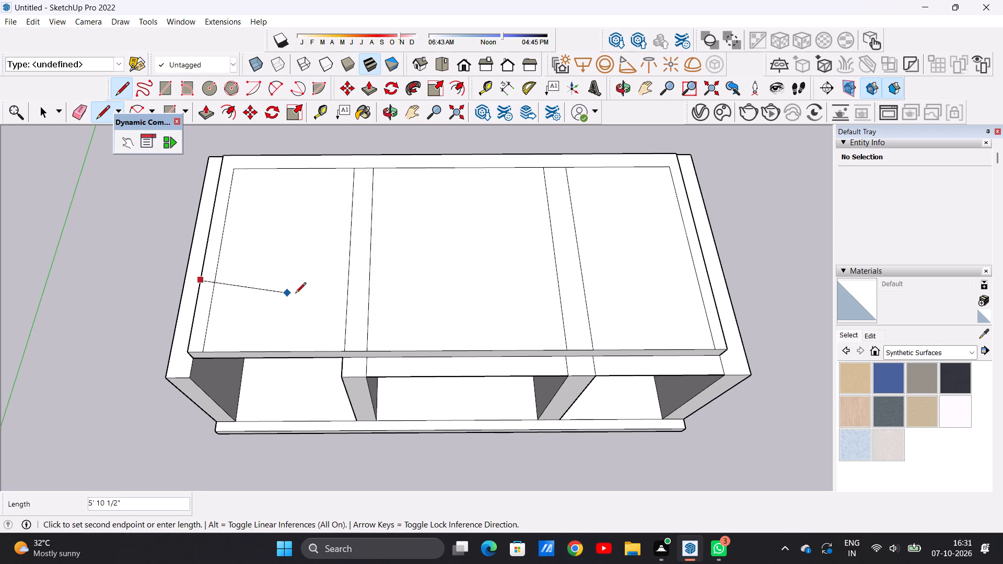
pyautogui.click(368, 282)
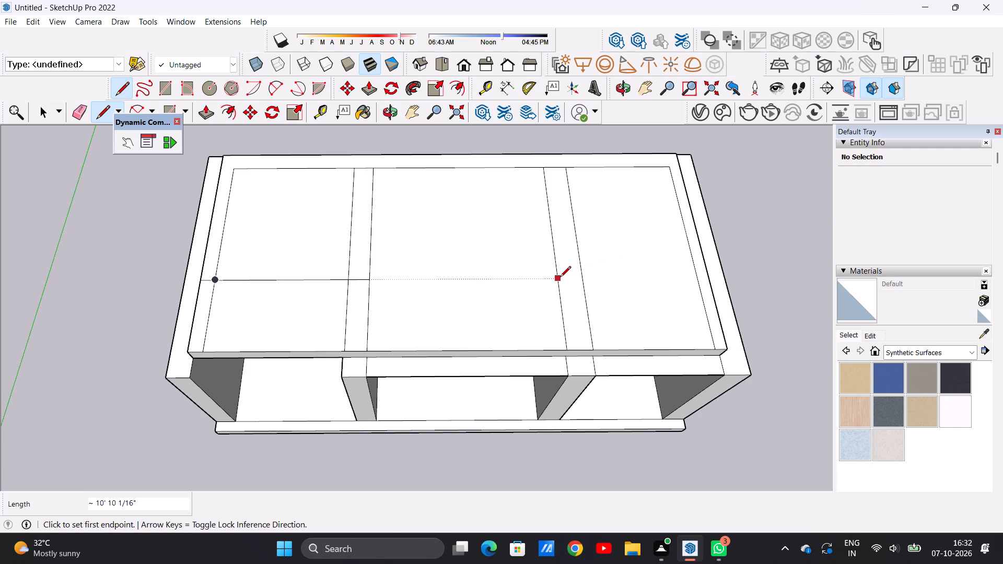
pyautogui.click(560, 278)
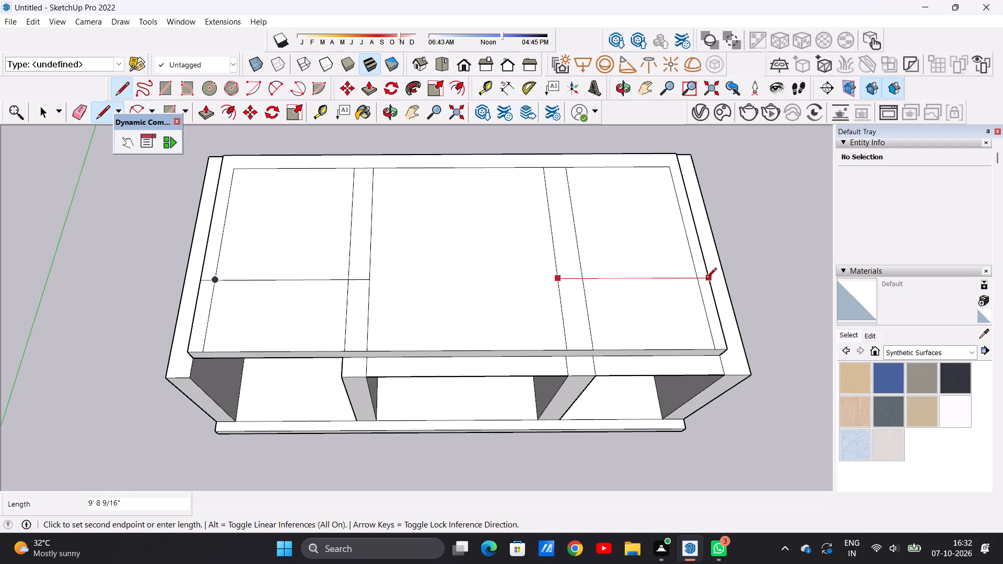
pyautogui.click(710, 278)
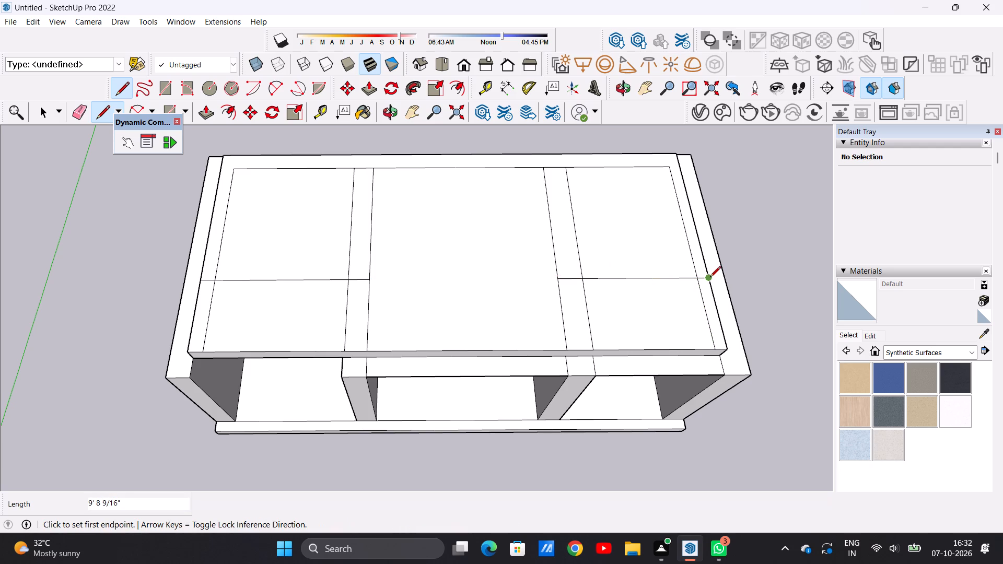
pyautogui.press('space')
# Erase the right bay line's short segment between the right end line and the roof top's right edge.
pyautogui.scroll(-4, 614, 237)
pyautogui.moveTo(737, 288); pyautogui.dragTo(552, 263, button='middle')
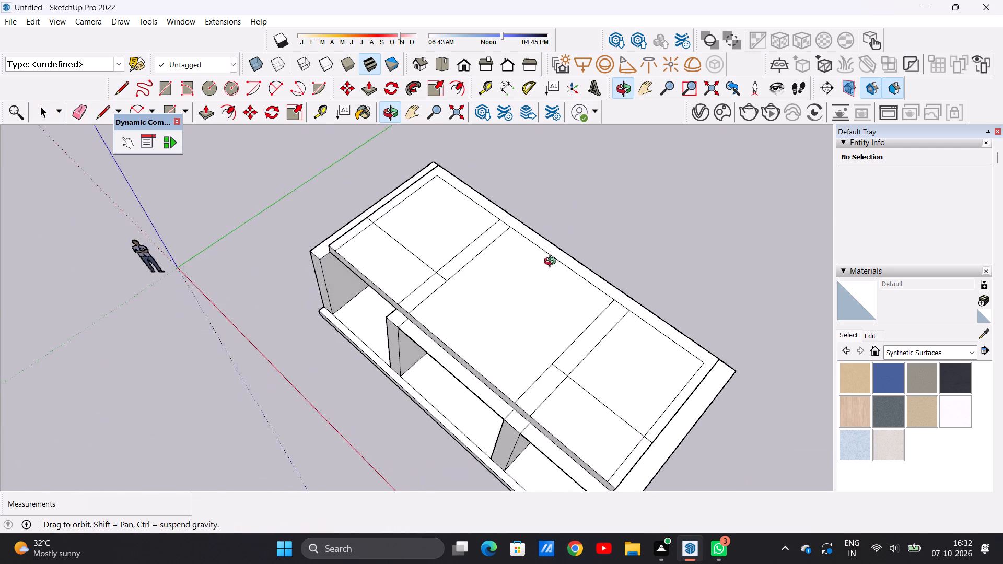
pyautogui.moveTo(552, 263); pyautogui.dragTo(547, 212, button='middle')
pyautogui.scroll(-3, 545, 228)
pyautogui.scroll(20, 613, 320)
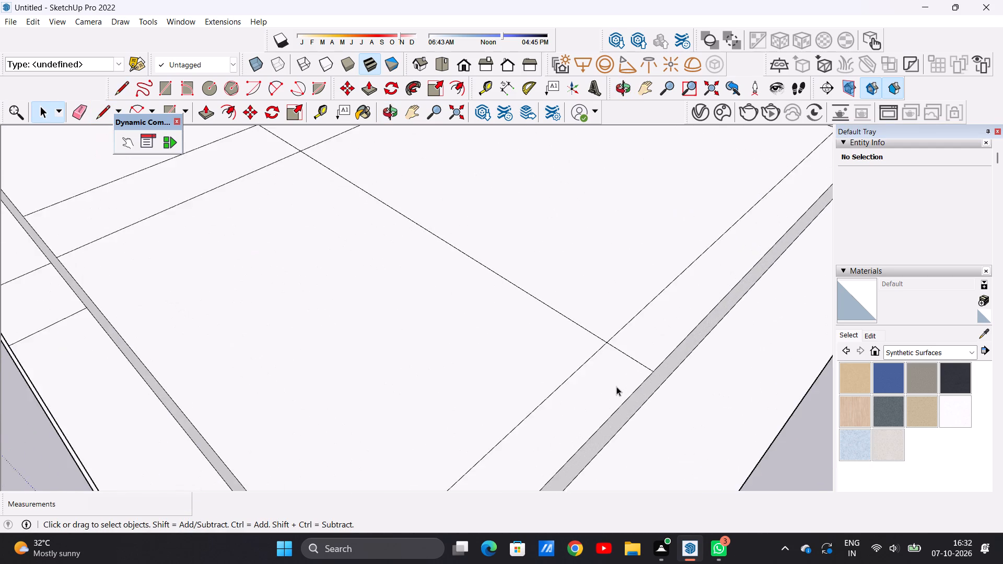
pyautogui.scroll(-20, 620, 367)
pyautogui.scroll(-3, 620, 367)
pyautogui.scroll(15, 629, 361)
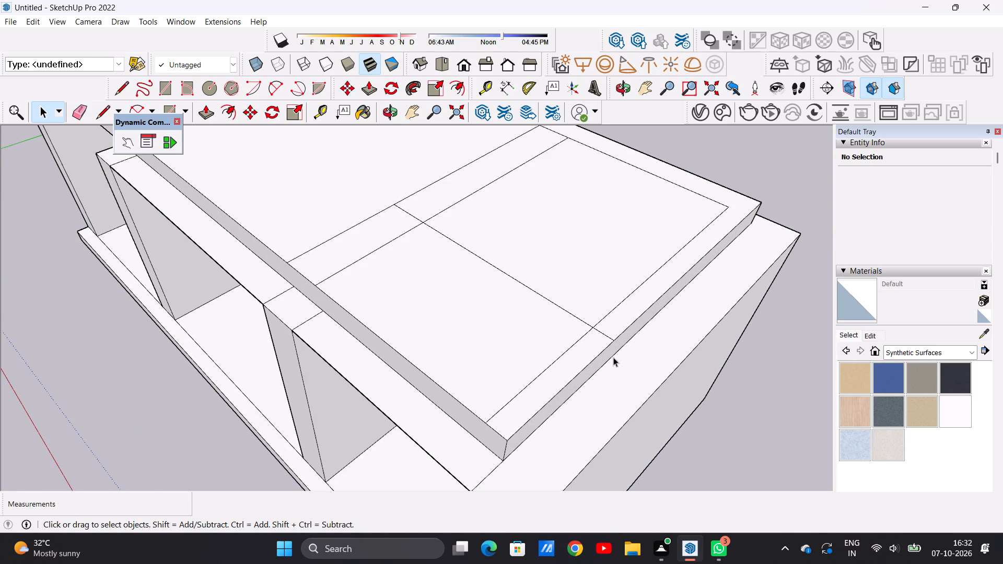
pyautogui.press('e')
pyautogui.moveTo(609, 333); pyautogui.dragTo(603, 342)
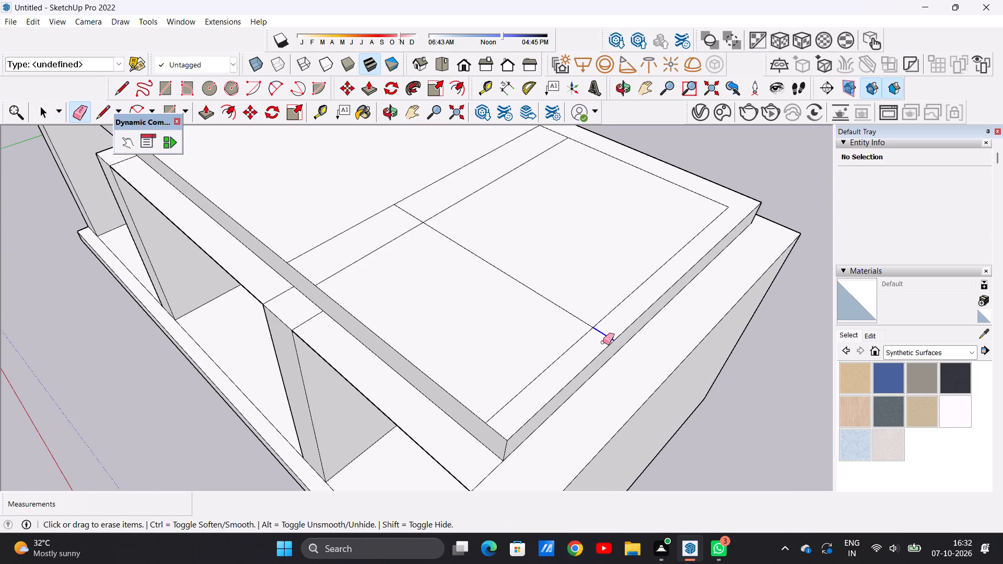
pyautogui.press('space')
# Draw a second line just in front of each bay's lengthwise line, about 8' 6 5/8" in the left bay and 7' 3" in the right.
pyautogui.scroll(-15, 492, 345)
pyautogui.moveTo(494, 293); pyautogui.dragTo(608, 280, button='middle')
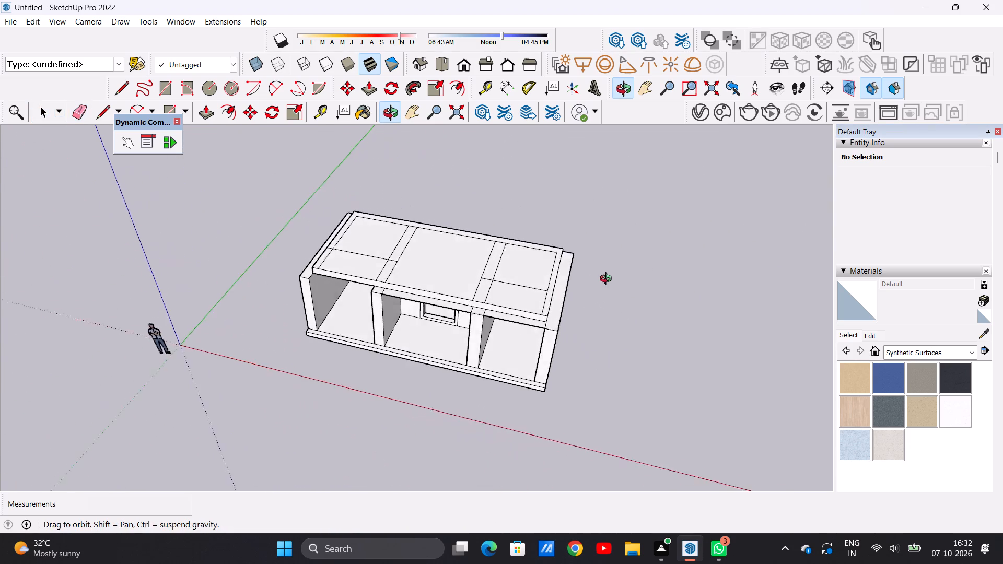
pyautogui.moveTo(608, 280); pyautogui.dragTo(645, 276, button='middle')
pyautogui.scroll(4, 317, 256)
pyautogui.moveTo(370, 269); pyautogui.dragTo(385, 338, button='middle')
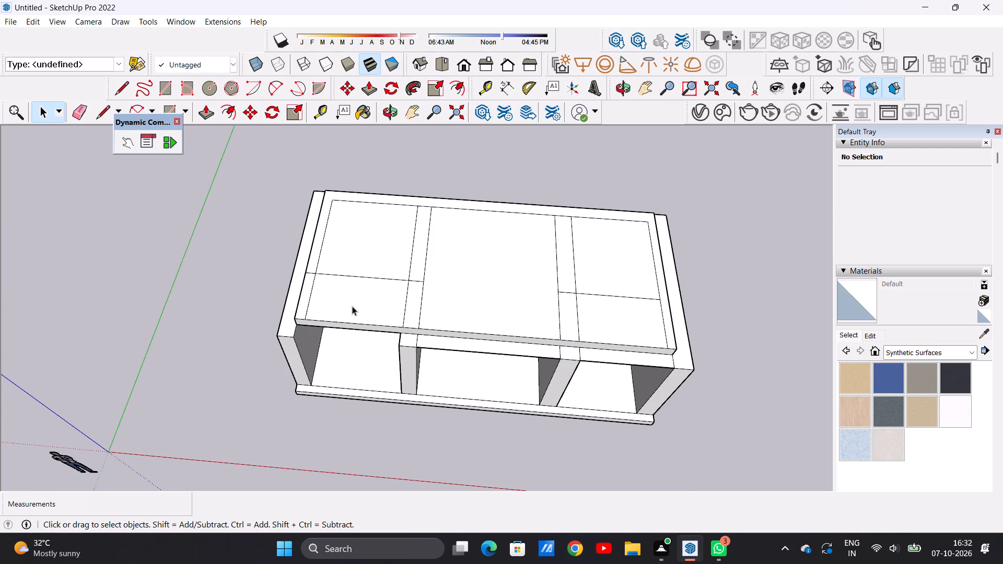
pyautogui.scroll(7, 441, 342)
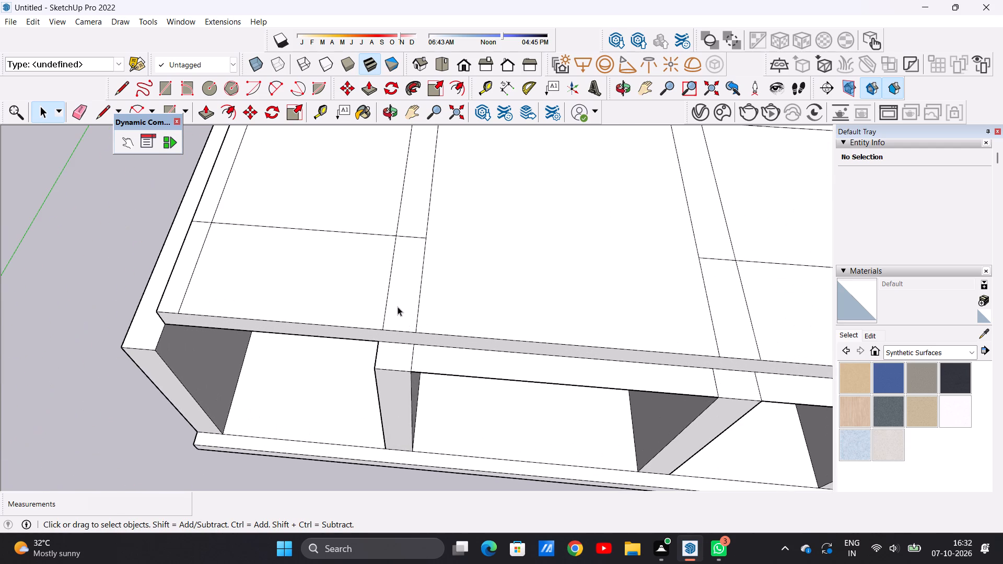
pyautogui.press('l')
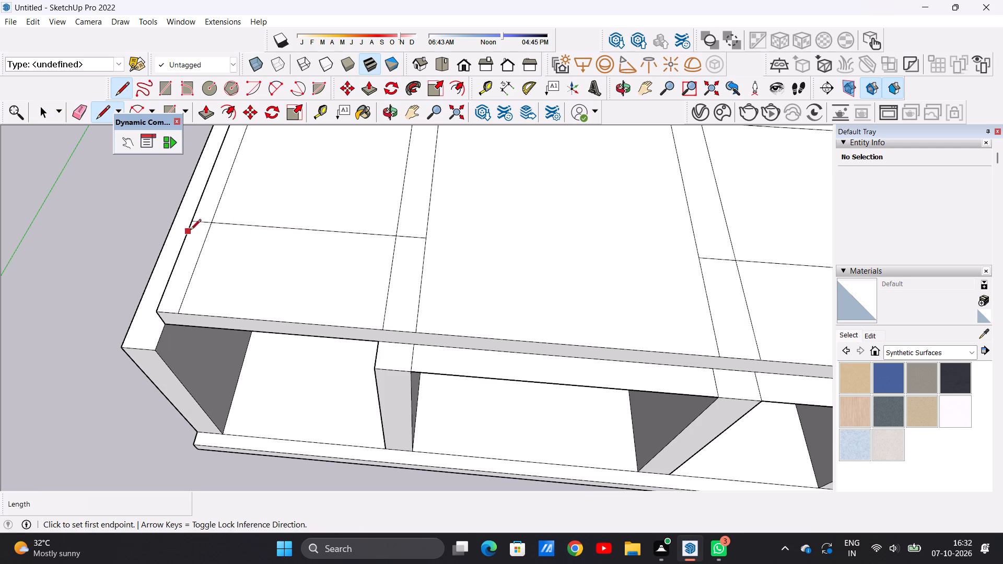
pyautogui.click(206, 234)
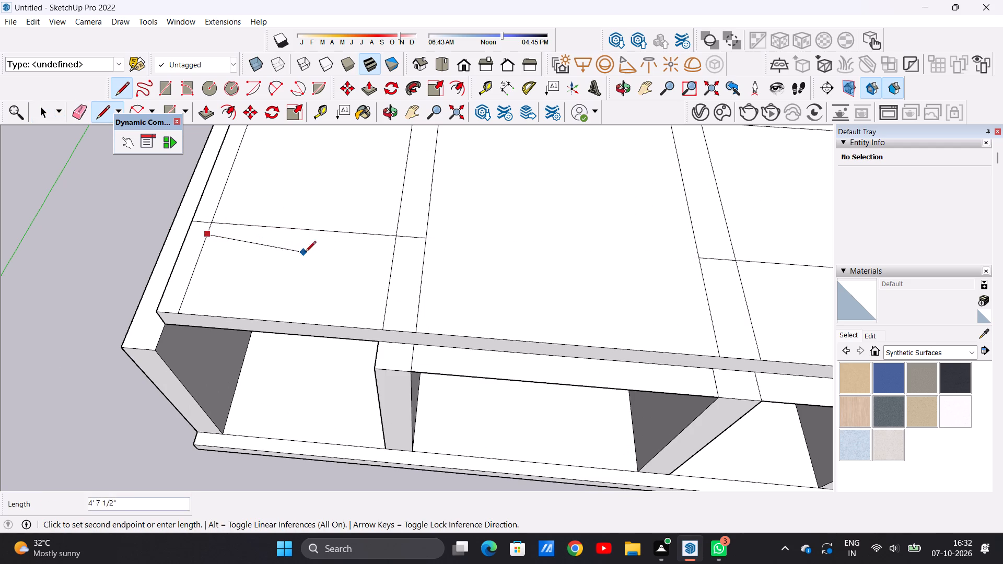
pyautogui.click(392, 249)
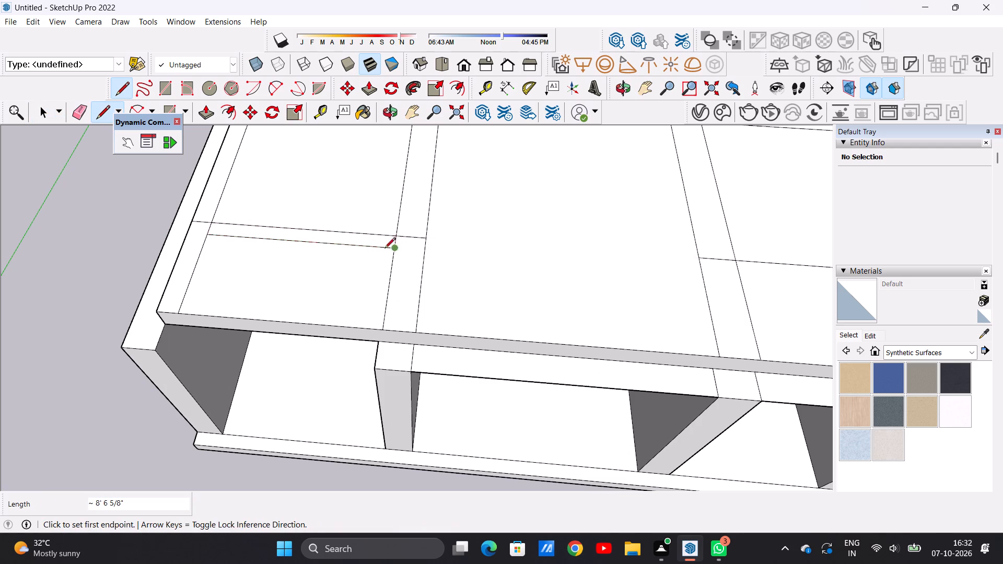
pyautogui.scroll(-9, 286, 244)
pyautogui.scroll(9, 504, 263)
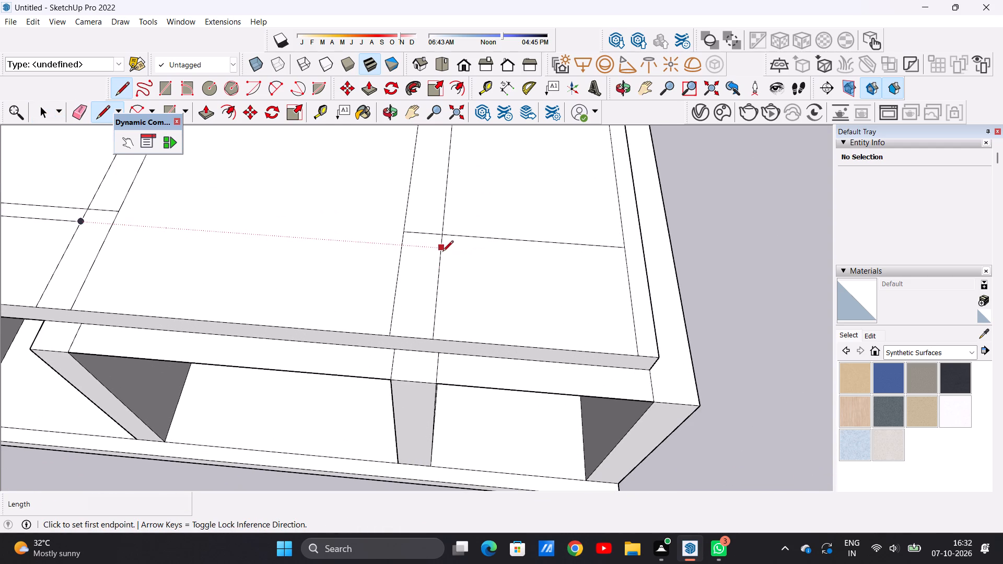
pyautogui.click(438, 251)
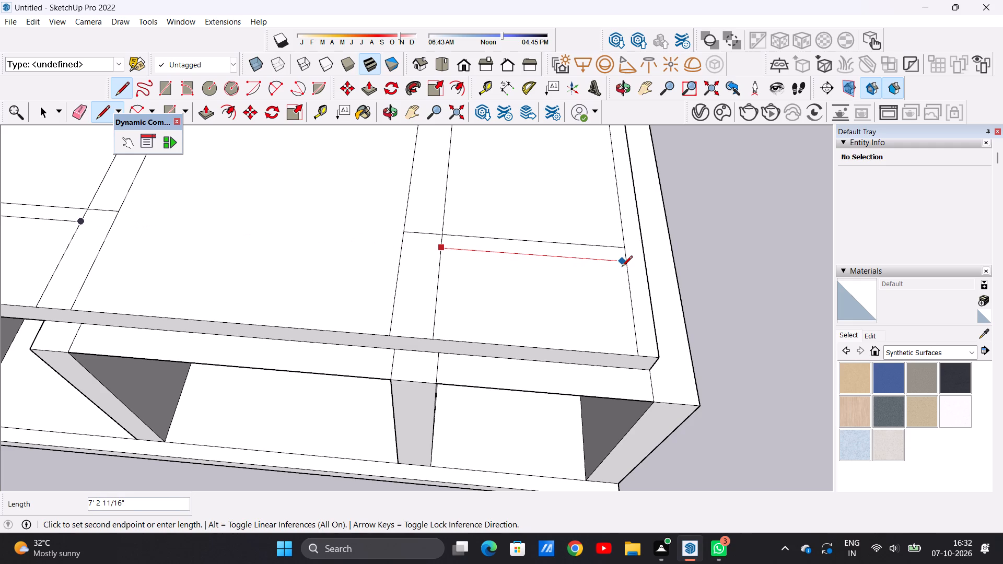
pyautogui.click(625, 263)
pyautogui.press('space')
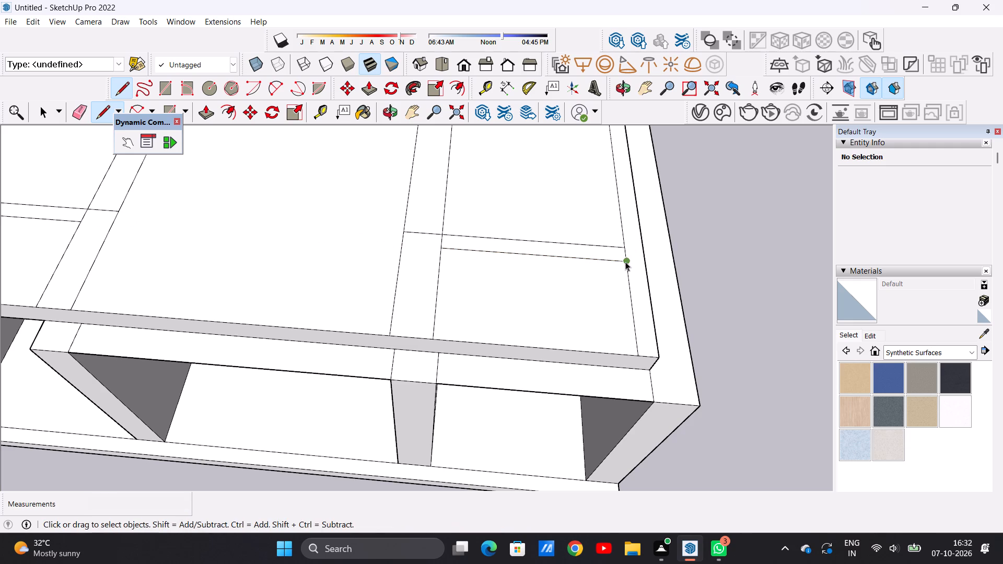
# Erase the rear bay lines' short segments inside both partition strips and between the left end line and the roof top's left edge.
pyautogui.write('E')
pyautogui.moveTo(426, 222); pyautogui.dragTo(421, 244)
pyautogui.scroll(-4, 473, 258)
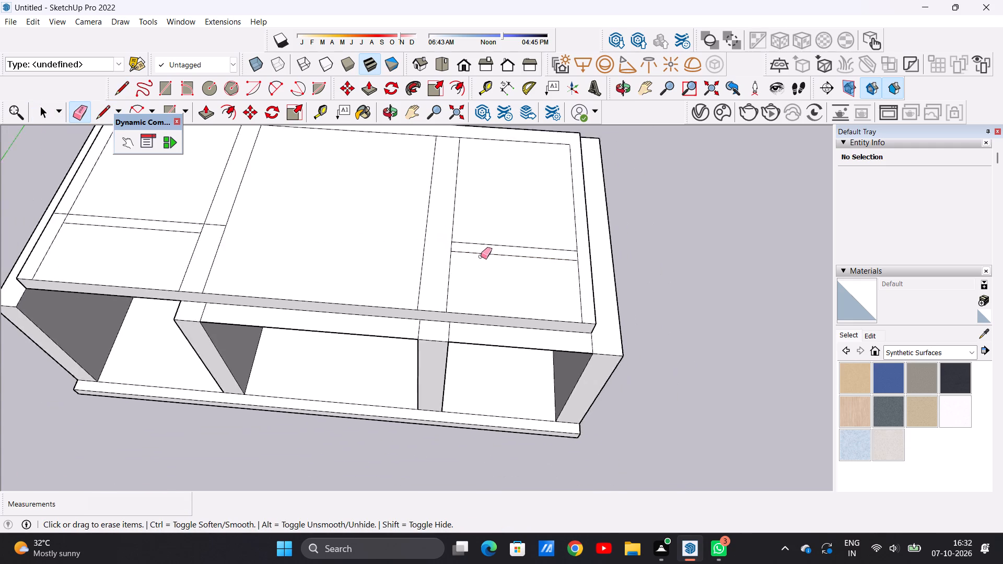
pyautogui.scroll(-7, 481, 256)
pyautogui.scroll(14, 319, 236)
pyautogui.moveTo(380, 243); pyautogui.dragTo(382, 250)
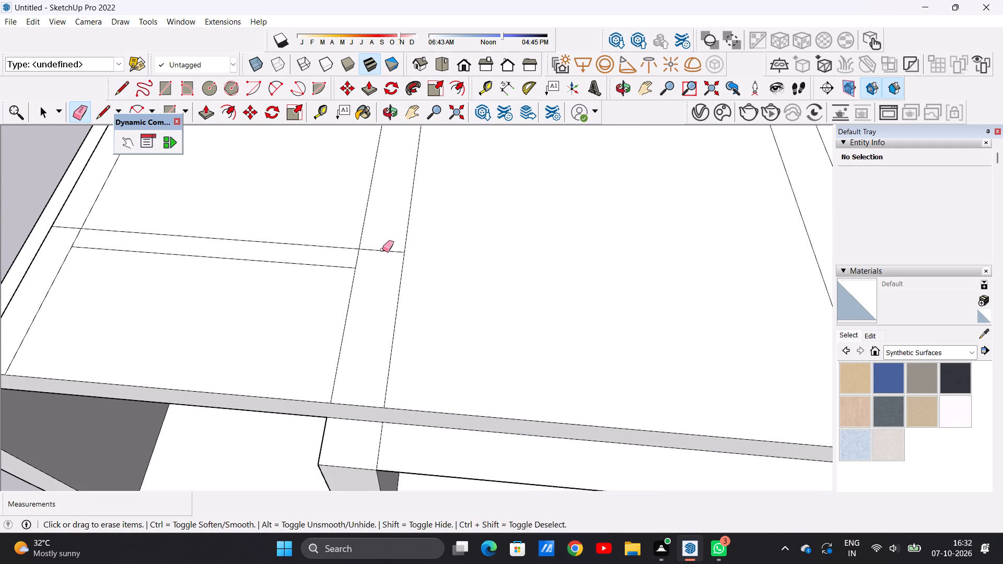
pyautogui.moveTo(382, 250); pyautogui.dragTo(383, 254)
pyautogui.scroll(-11, 384, 260)
pyautogui.scroll(11, 253, 245)
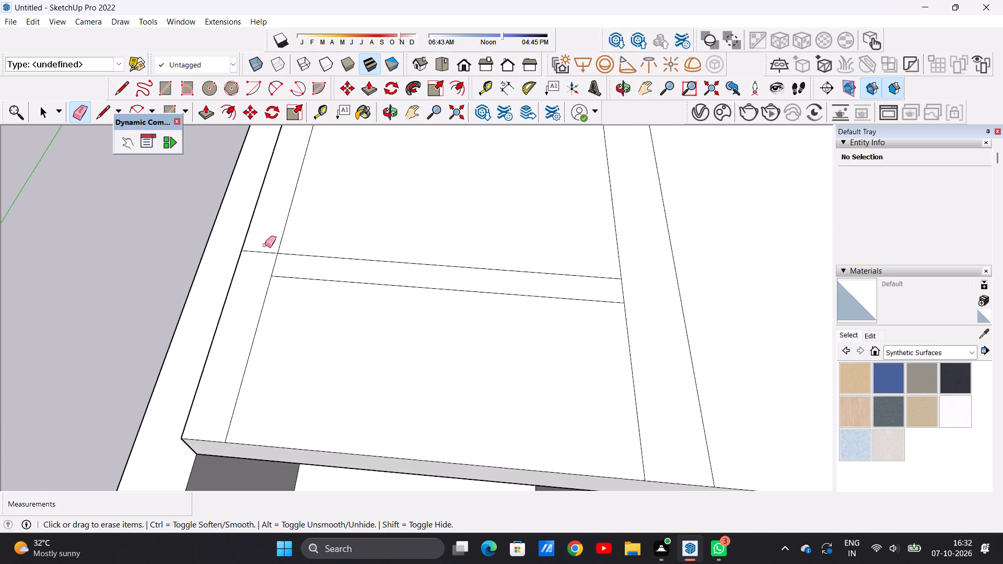
pyautogui.moveTo(265, 245); pyautogui.dragTo(258, 257)
pyautogui.scroll(-6, 260, 255)
pyautogui.scroll(6, 283, 295)
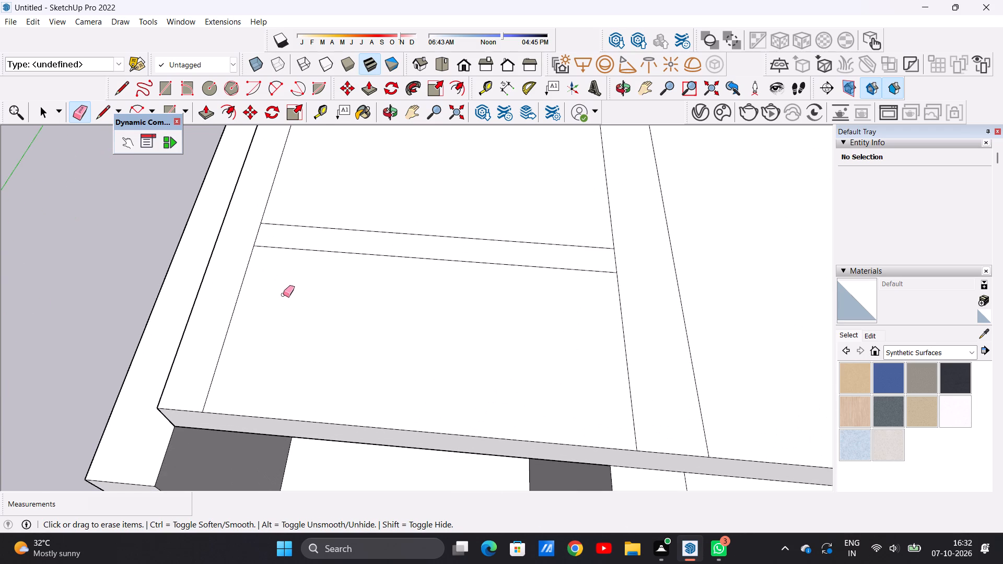
# Draw a line about 11 1/8" long from the left end of the left bay's front line to the roof top's left edge.
pyautogui.press('l')
pyautogui.scroll(6, 236, 268)
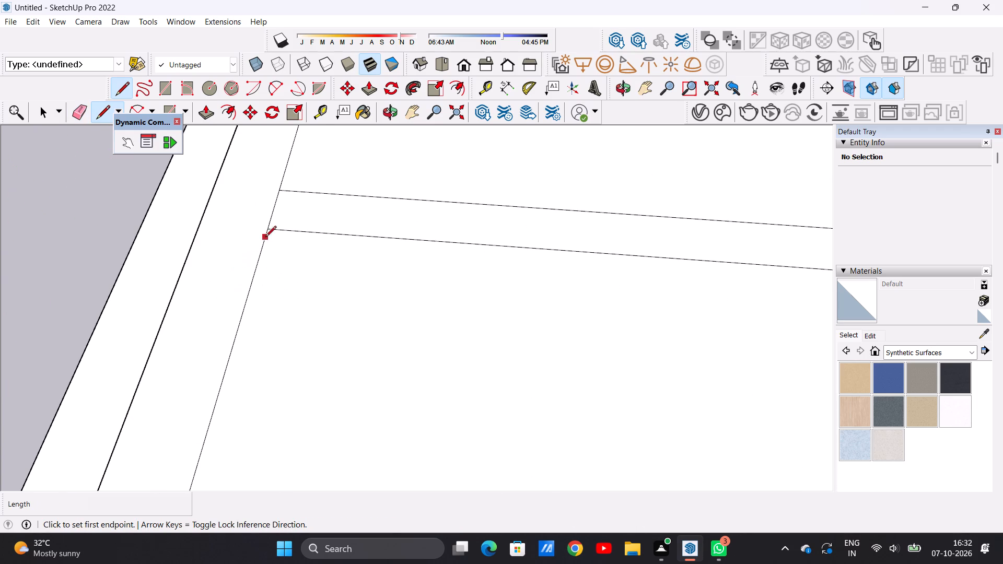
pyautogui.click(263, 232)
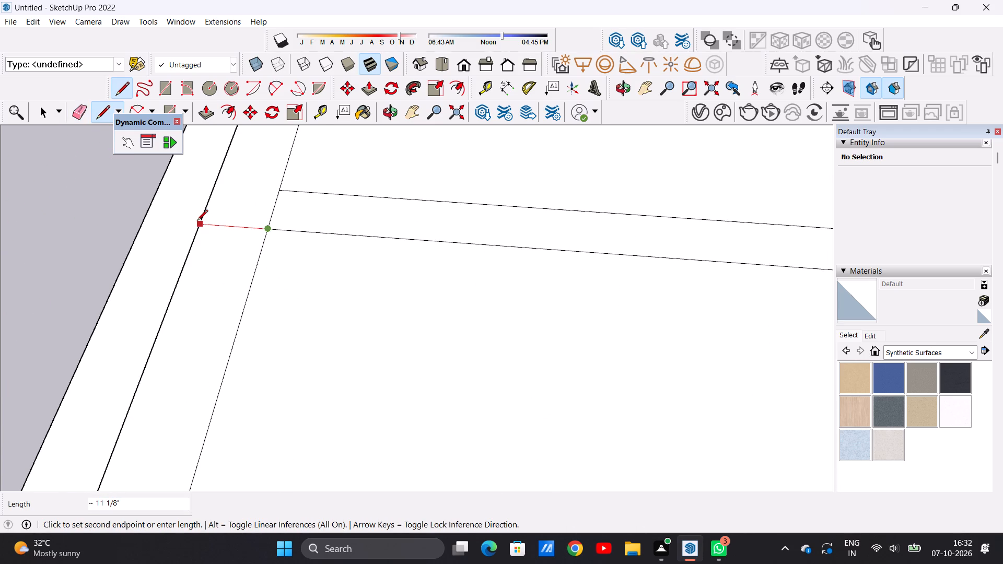
pyautogui.click(202, 221)
pyautogui.scroll(-9, 221, 257)
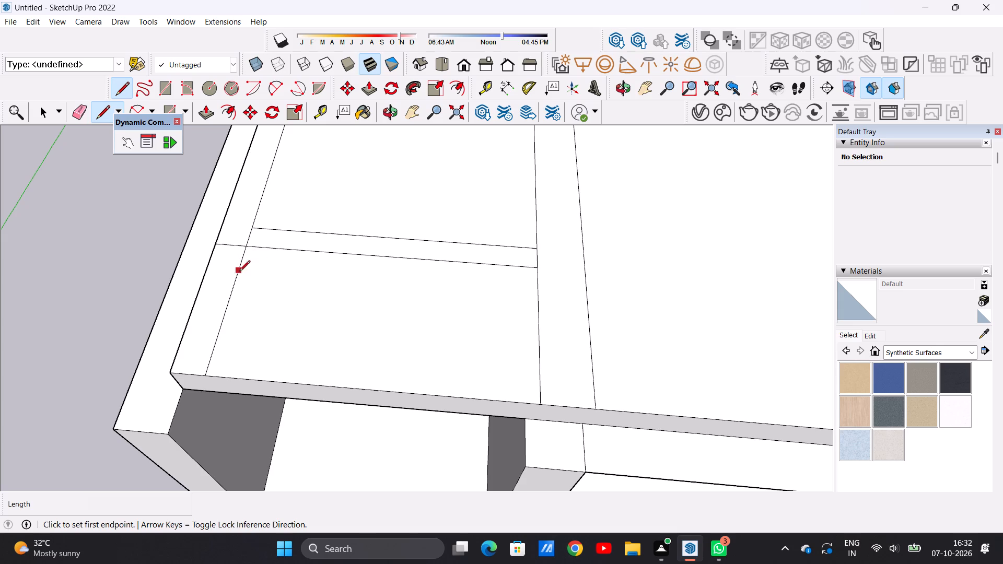
# Draw a line about 9" long from the right end of the right bay's front line to the roof top's right edge.
pyautogui.moveTo(228, 274); pyautogui.dragTo(171, 278, button='middle')
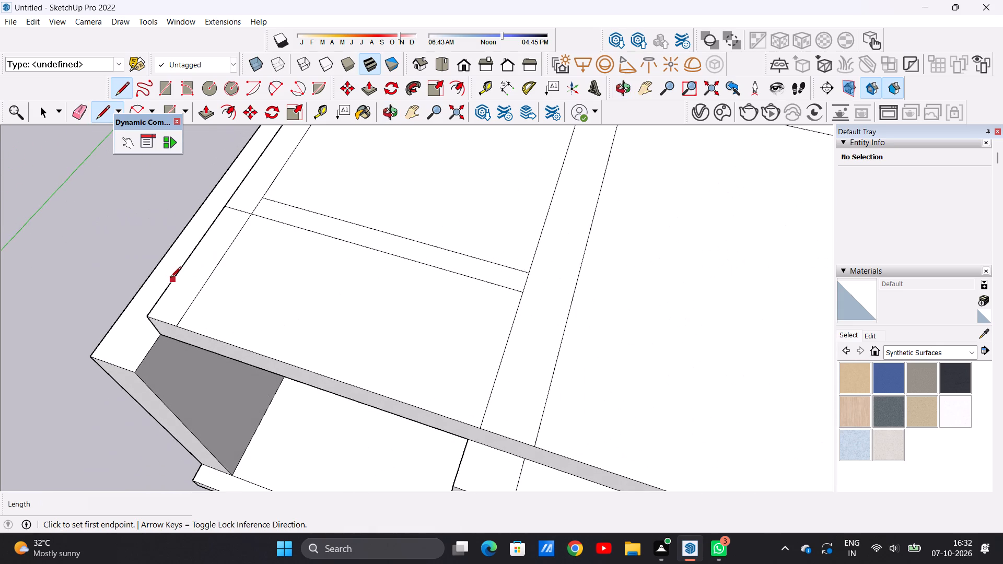
pyautogui.scroll(-16, 137, 283)
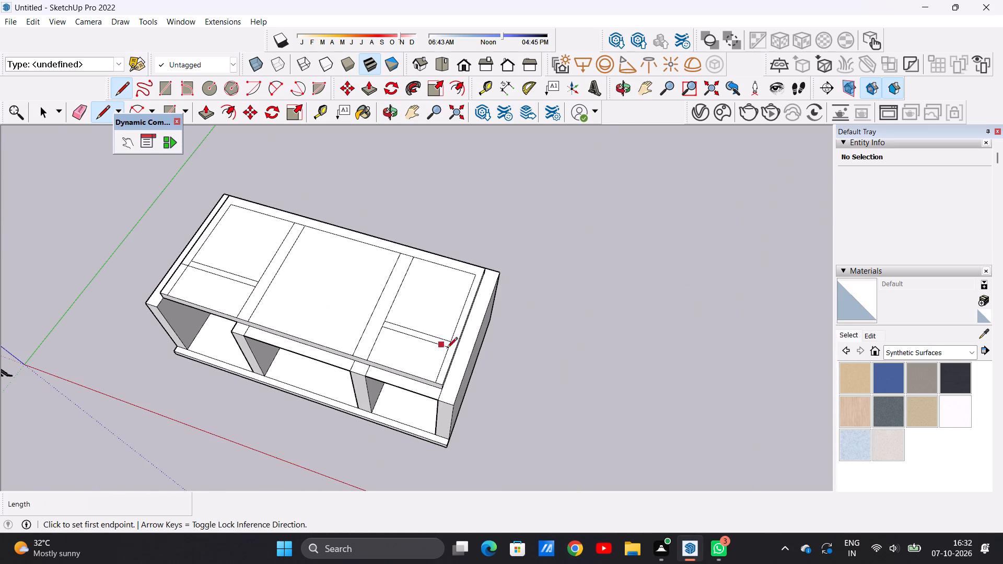
pyautogui.scroll(4, 447, 349)
pyautogui.scroll(-1, 452, 353)
pyautogui.scroll(8, 452, 353)
pyautogui.click(444, 337)
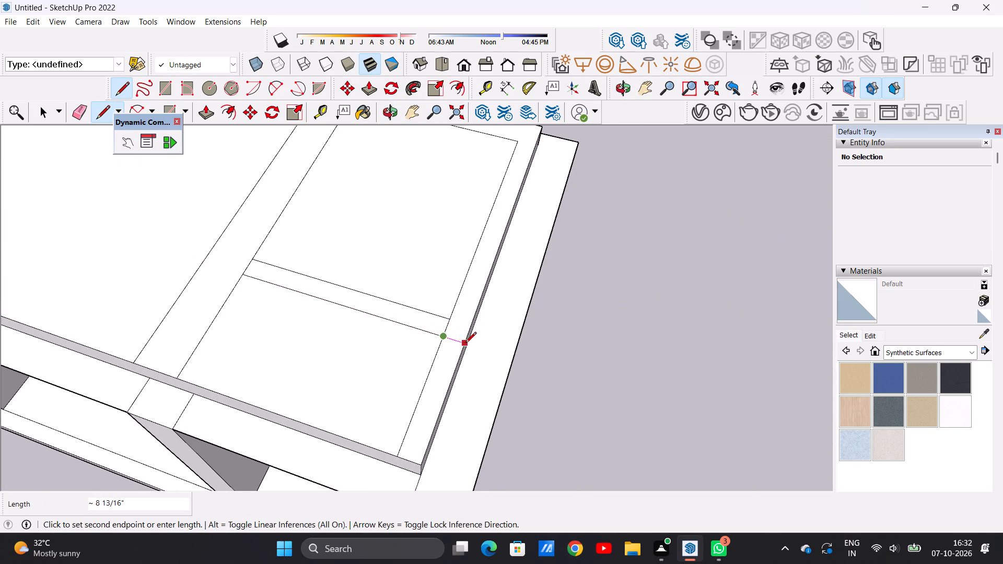
pyautogui.click(467, 344)
pyautogui.press('space')
# Examine the wall strip layout on the roof top from several angles.
pyautogui.scroll(-5, 313, 356)
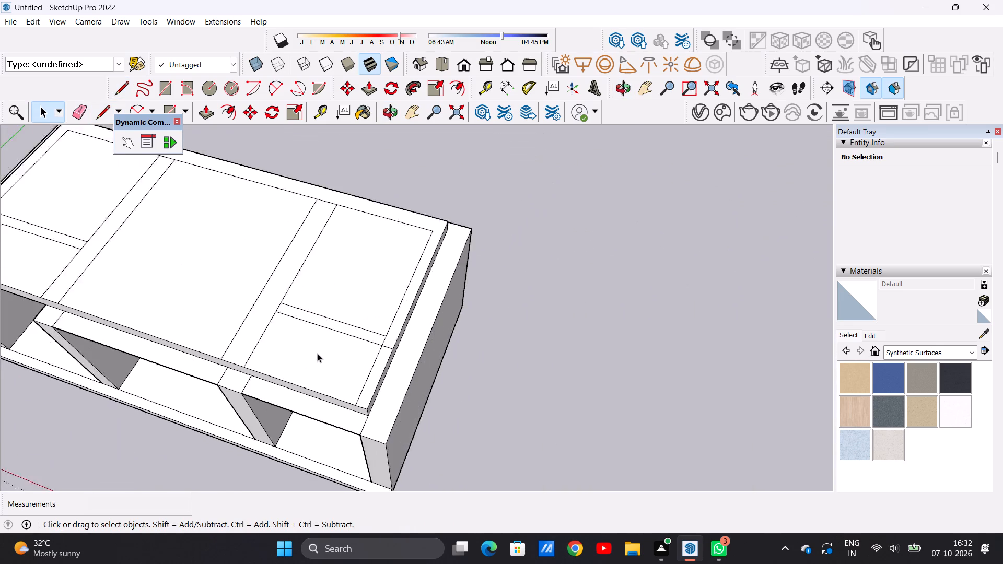
pyautogui.scroll(-13, 317, 353)
pyautogui.moveTo(249, 311); pyautogui.dragTo(262, 310, button='middle')
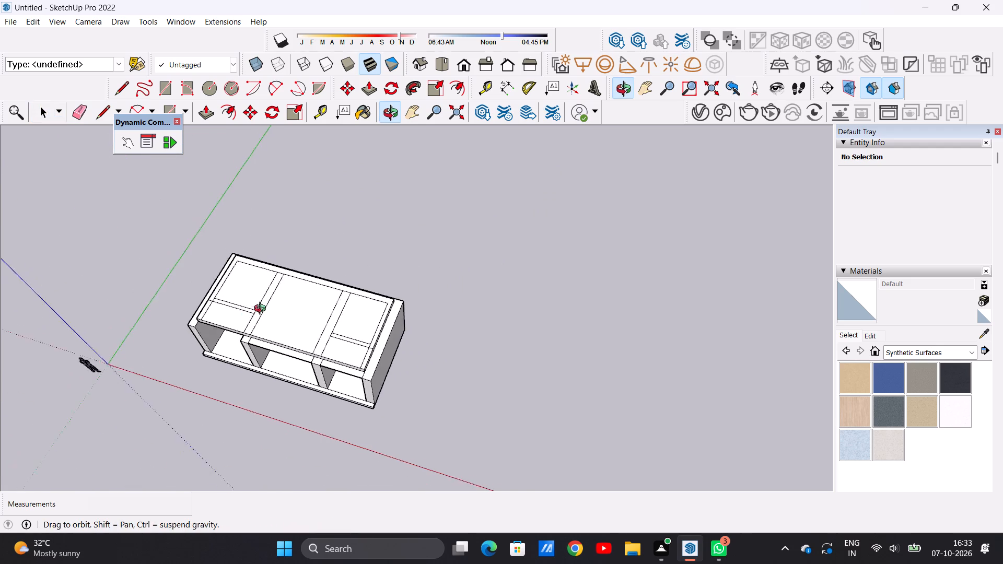
pyautogui.moveTo(262, 310); pyautogui.dragTo(330, 307, button='middle')
pyautogui.scroll(-5, 335, 328)
pyautogui.moveTo(197, 364); pyautogui.dragTo(299, 313, button='middle')
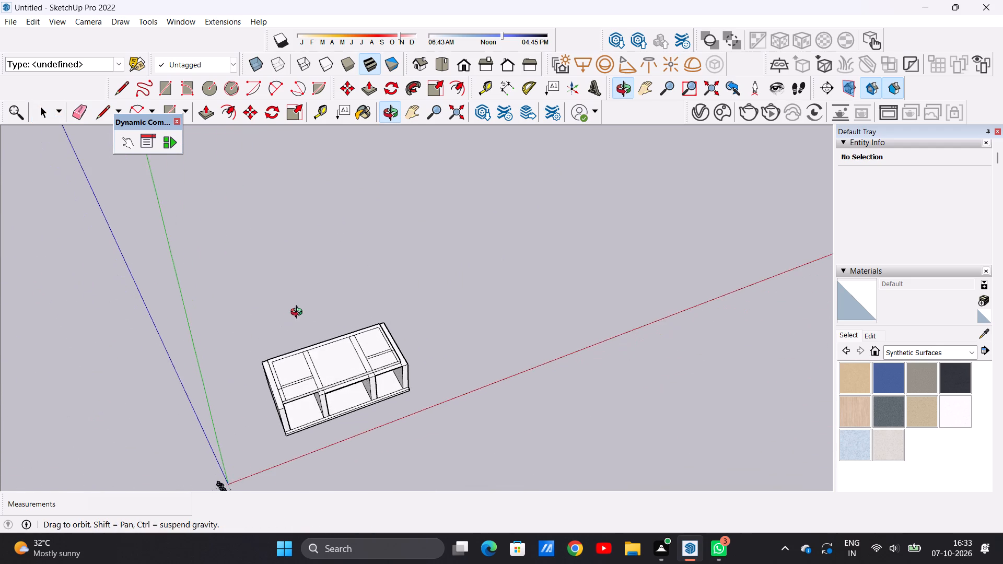
pyautogui.moveTo(299, 313); pyautogui.dragTo(302, 308, button='middle')
pyautogui.moveTo(337, 389); pyautogui.dragTo(199, 362, button='middle')
pyautogui.scroll(12, 362, 327)
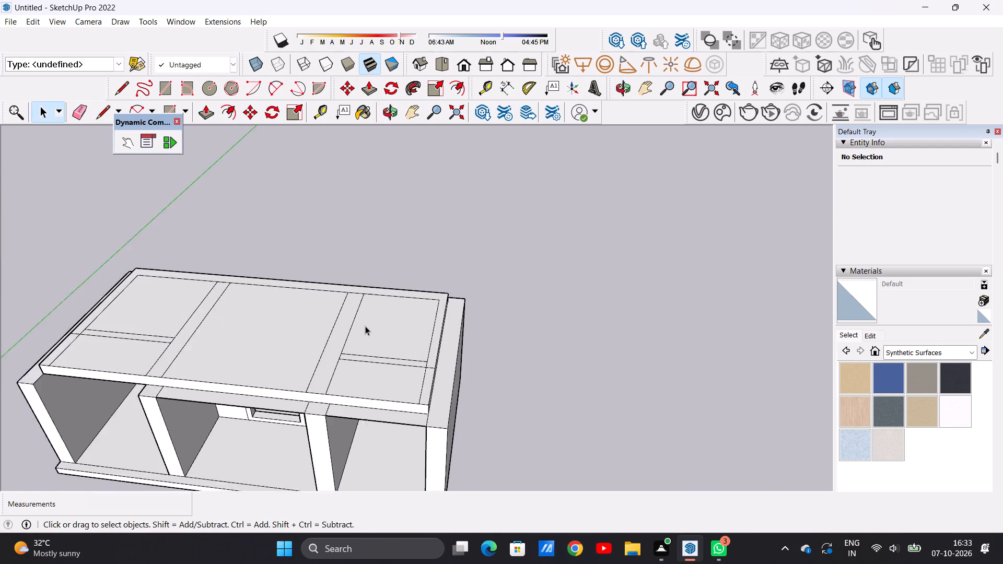
pyautogui.scroll(2, 365, 326)
pyautogui.scroll(-3, 295, 360)
pyautogui.moveTo(291, 355); pyautogui.dragTo(293, 391, button='middle')
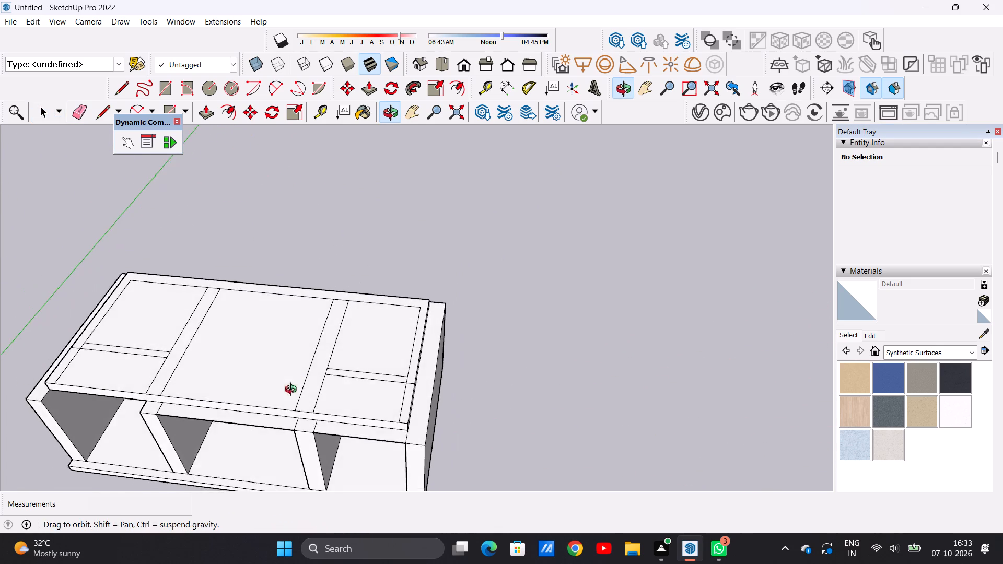
pyautogui.moveTo(293, 391); pyautogui.dragTo(293, 408, button='middle')
pyautogui.scroll(-8, 344, 338)
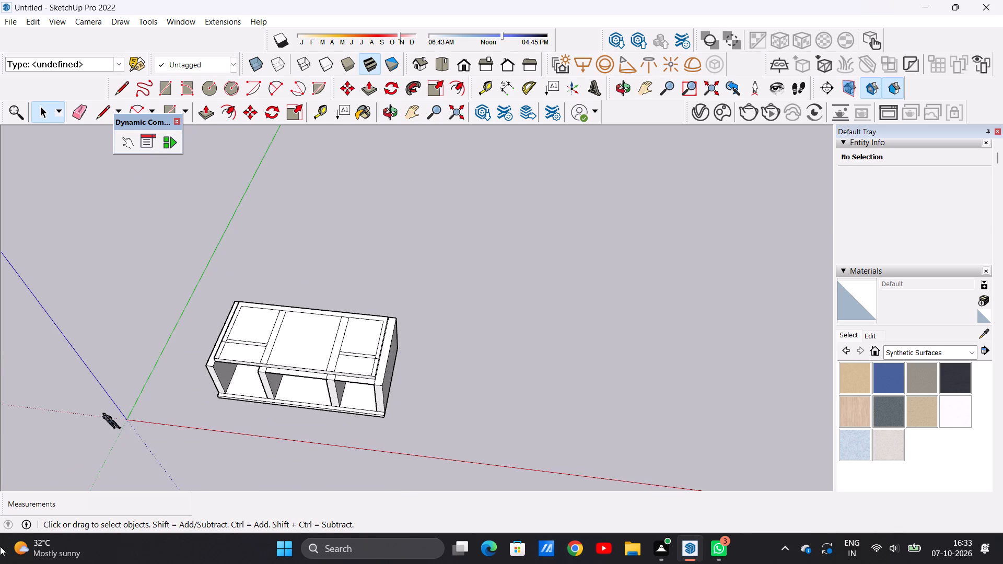
pyautogui.scroll(4, 385, 374)
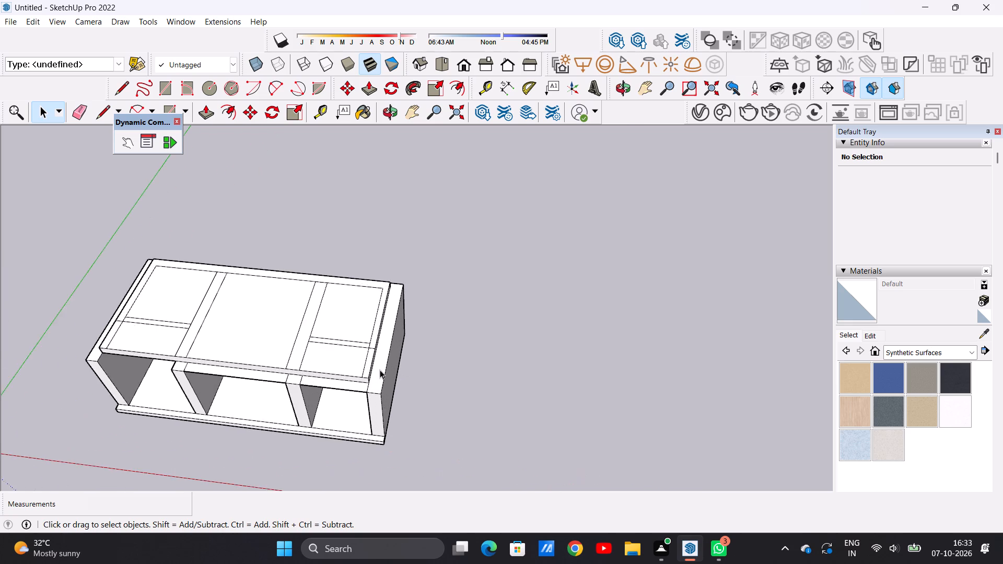
pyautogui.scroll(7, 380, 370)
pyautogui.scroll(-4, 375, 370)
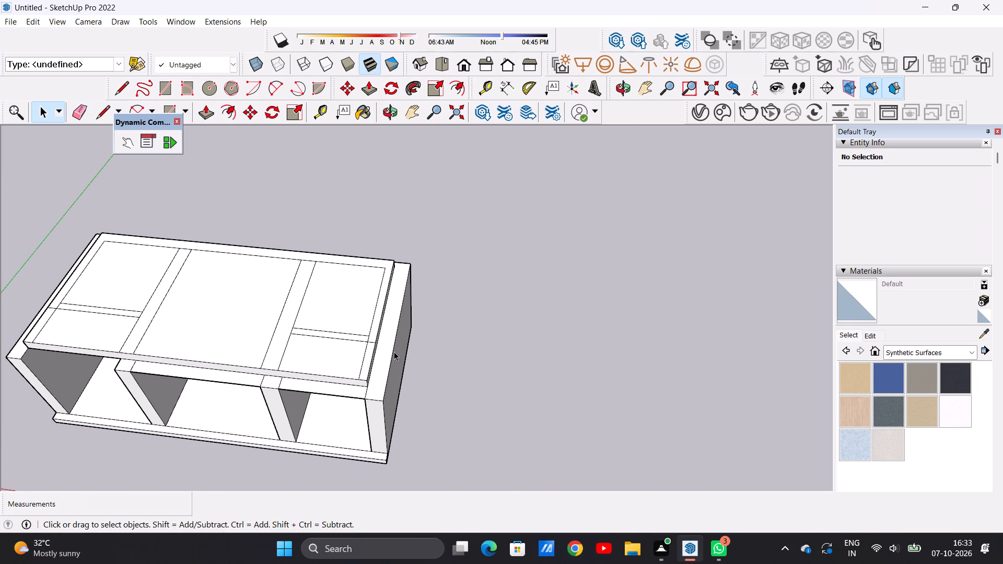
pyautogui.moveTo(374, 394); pyautogui.dragTo(415, 270, button='middle')
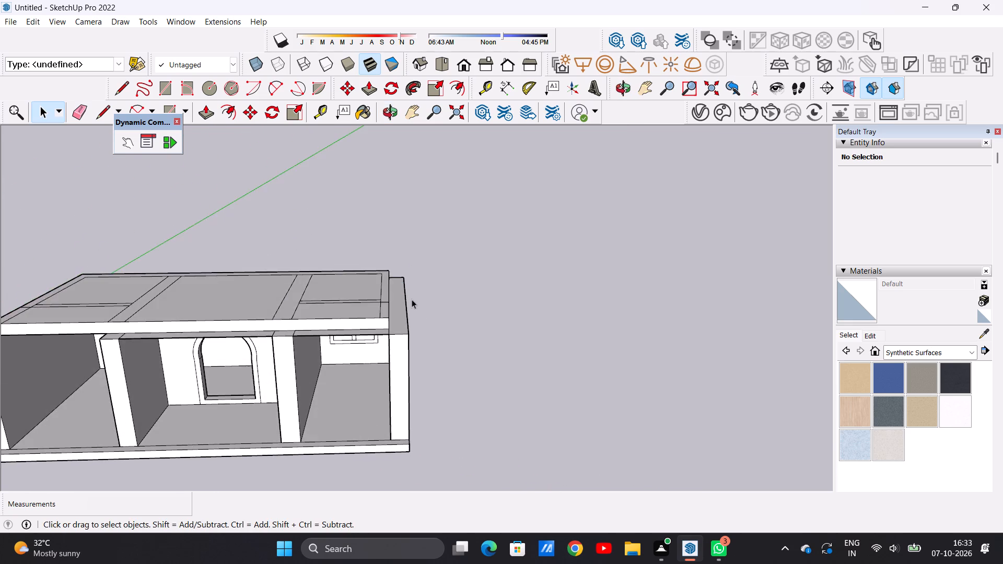
pyautogui.scroll(-3, 415, 309)
pyautogui.moveTo(399, 358); pyautogui.dragTo(383, 453, button='middle')
pyautogui.scroll(-1, 383, 453)
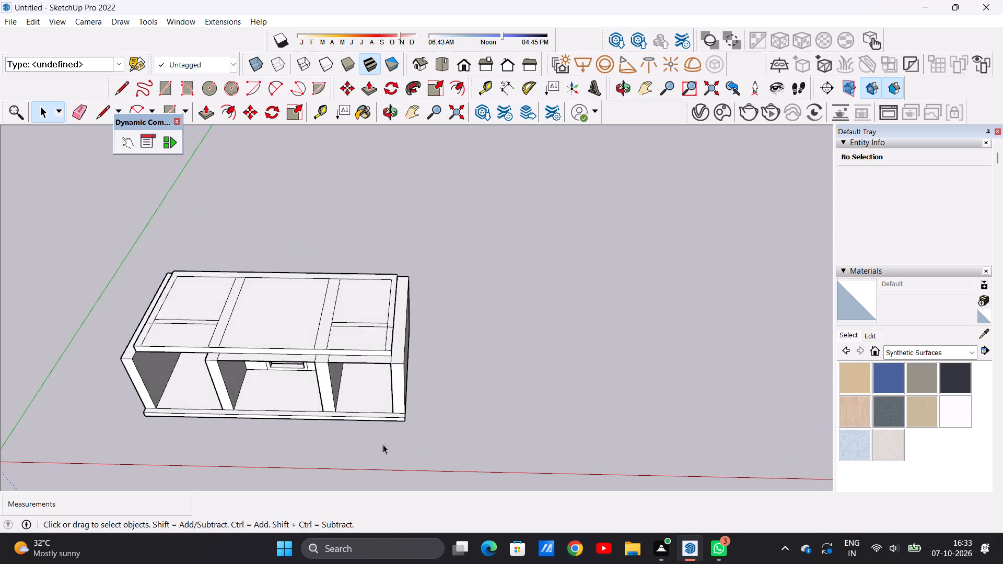
pyautogui.scroll(-3, 391, 365)
pyautogui.scroll(9, 388, 307)
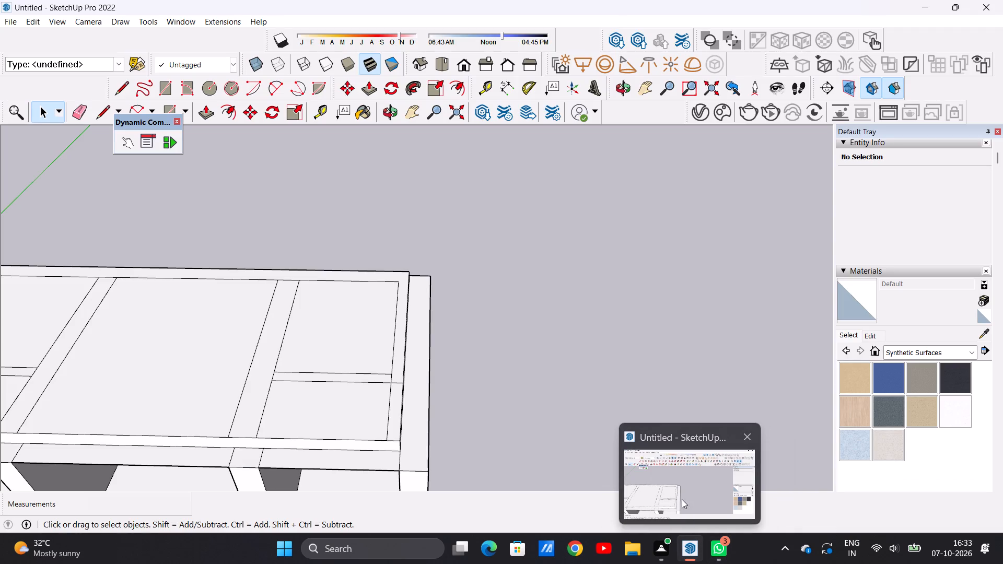
pyautogui.click(679, 491)
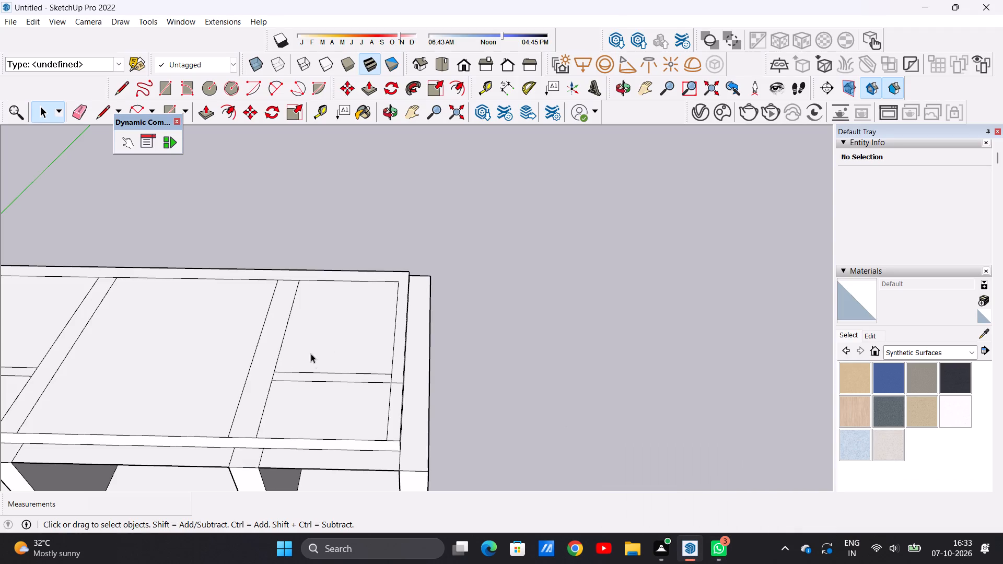
pyautogui.scroll(-11, 370, 380)
pyautogui.scroll(6, 415, 370)
pyautogui.moveTo(423, 369); pyautogui.dragTo(416, 396, button='middle')
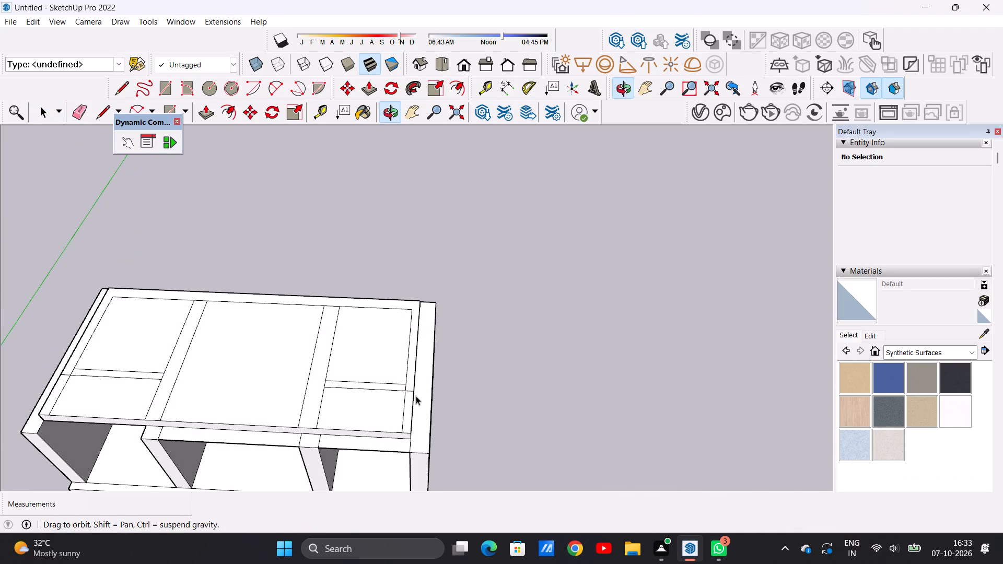
pyautogui.scroll(-4, 410, 367)
pyautogui.scroll(6, 367, 402)
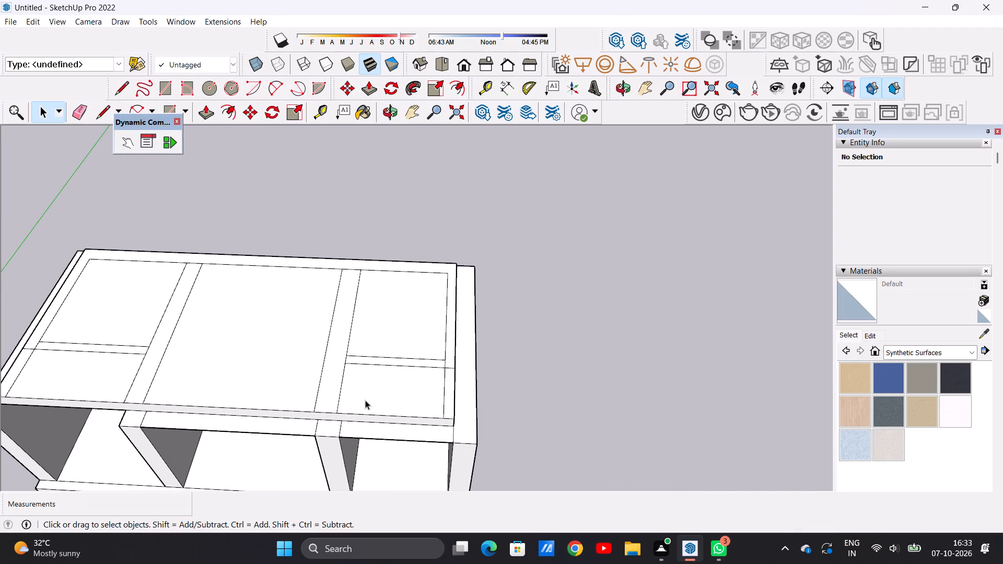
pyautogui.press('p')
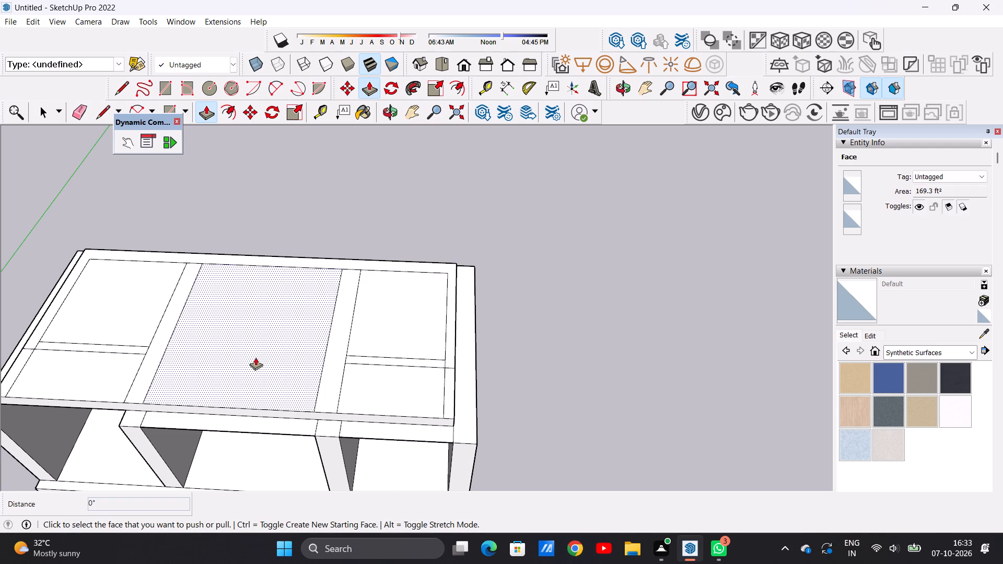
pyautogui.press('space')
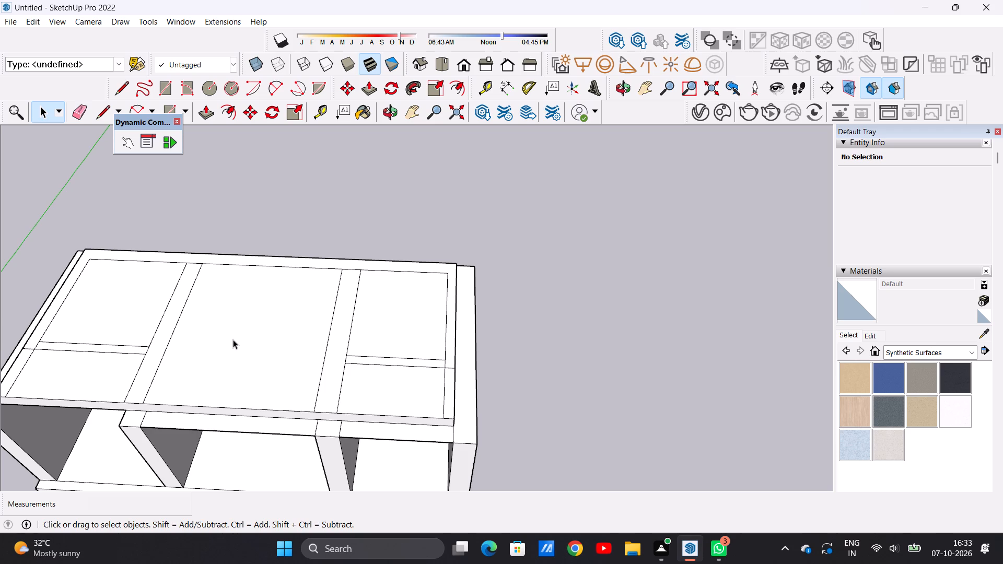
# Push/Pull the U-shaped strip along the roof top's rear and side edges up 10' to form the upper floor's outer walls.
pyautogui.scroll(-10, 318, 351)
pyautogui.scroll(6, 193, 338)
pyautogui.scroll(3, 240, 357)
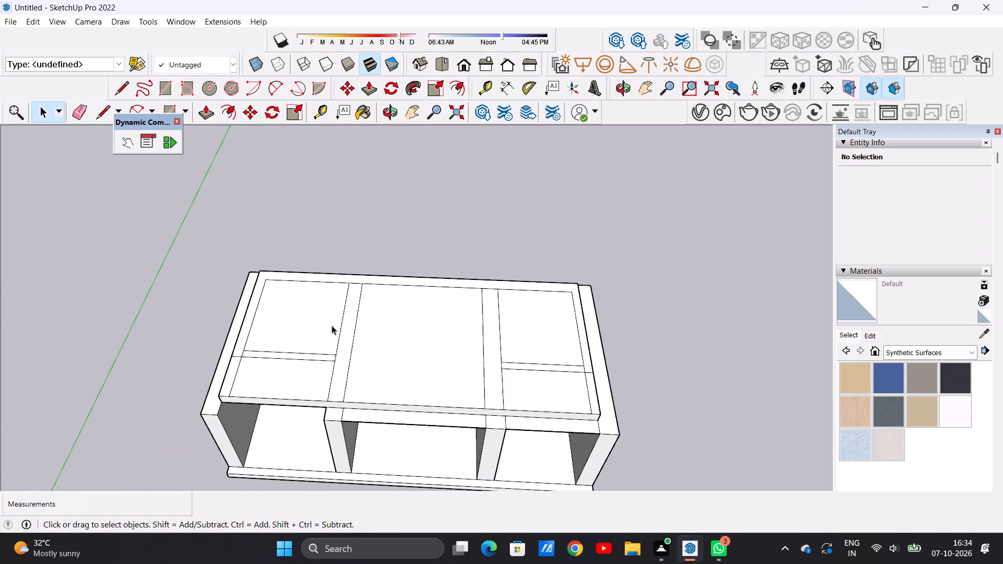
pyautogui.press('p')
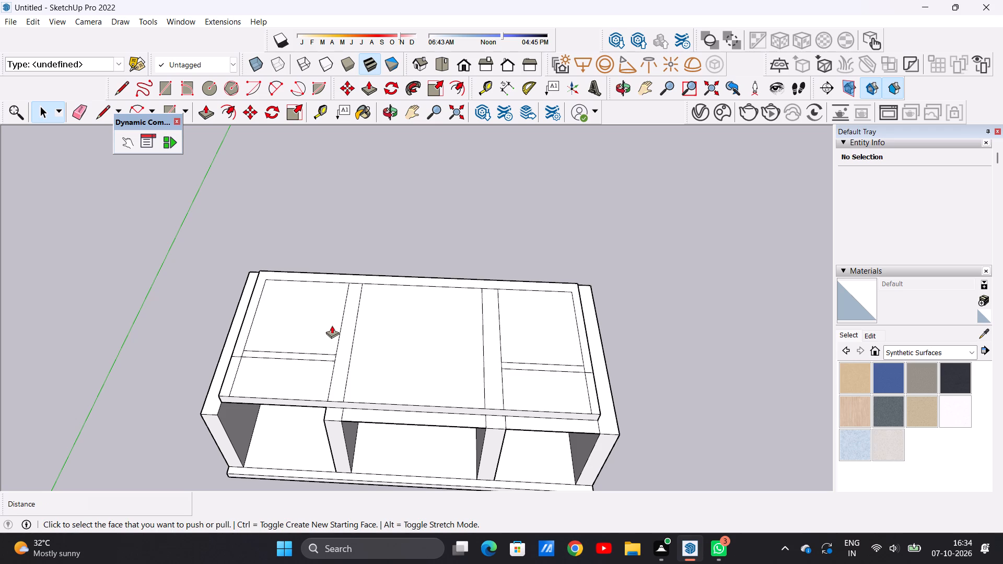
pyautogui.click(588, 347)
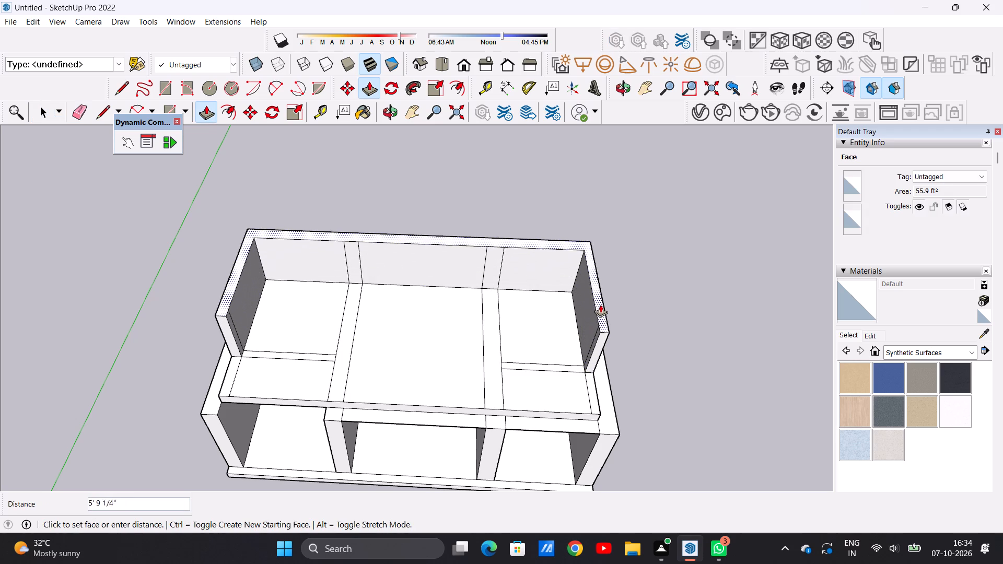
pyautogui.moveTo(601, 328); pyautogui.dragTo(607, 264, button='middle')
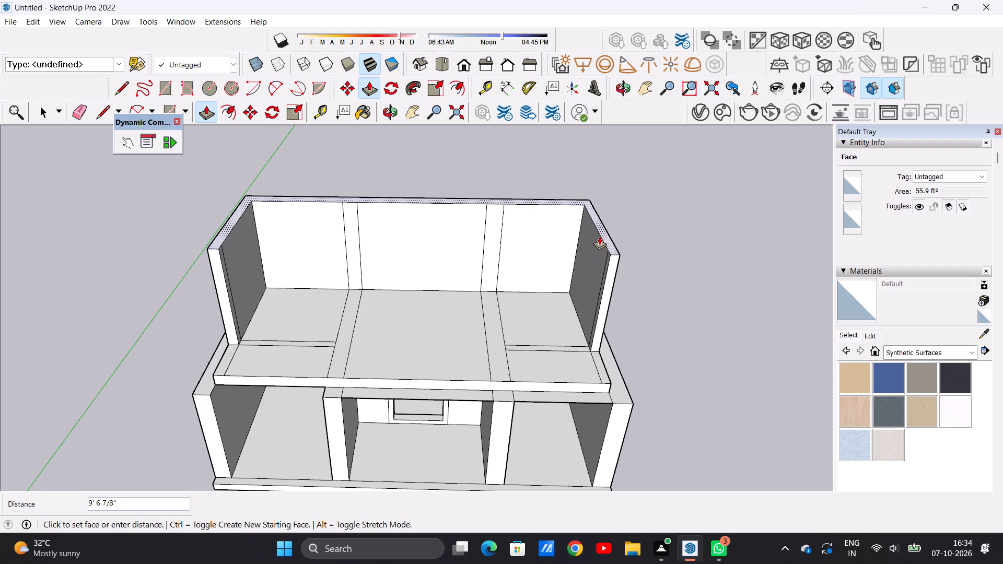
pyautogui.write("10'")
pyautogui.press('Return')
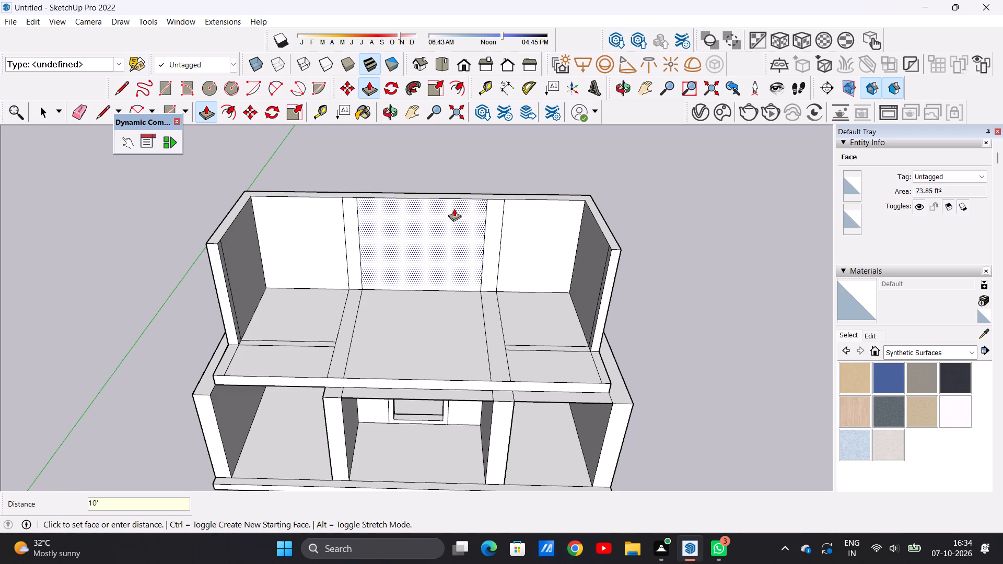
# Push/Pull the left partition strip up 10', level with the top of the upper floor's rear wall.
pyautogui.scroll(-3, 518, 274)
pyautogui.scroll(4, 387, 296)
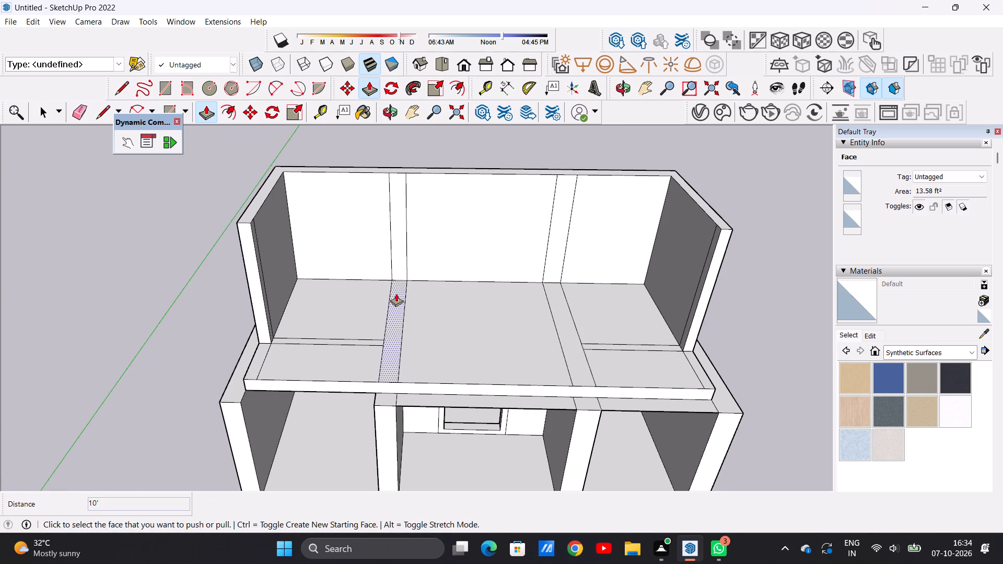
pyautogui.click(396, 293)
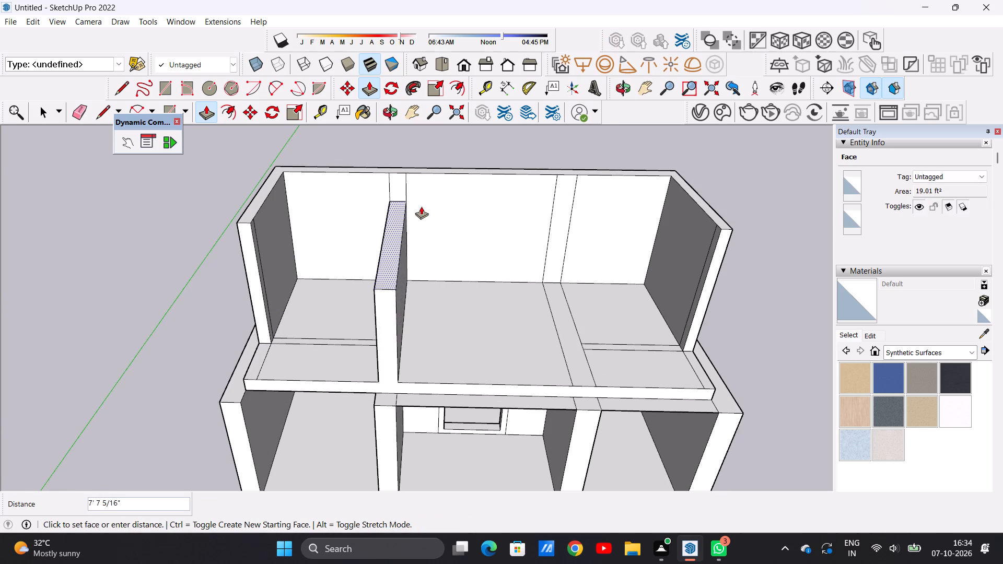
pyautogui.moveTo(414, 173); pyautogui.dragTo(343, 197, button='middle')
pyautogui.scroll(8, 429, 172)
pyautogui.scroll(-1, 417, 175)
pyautogui.scroll(1, 417, 175)
pyautogui.click(413, 171)
pyautogui.scroll(-3, 388, 224)
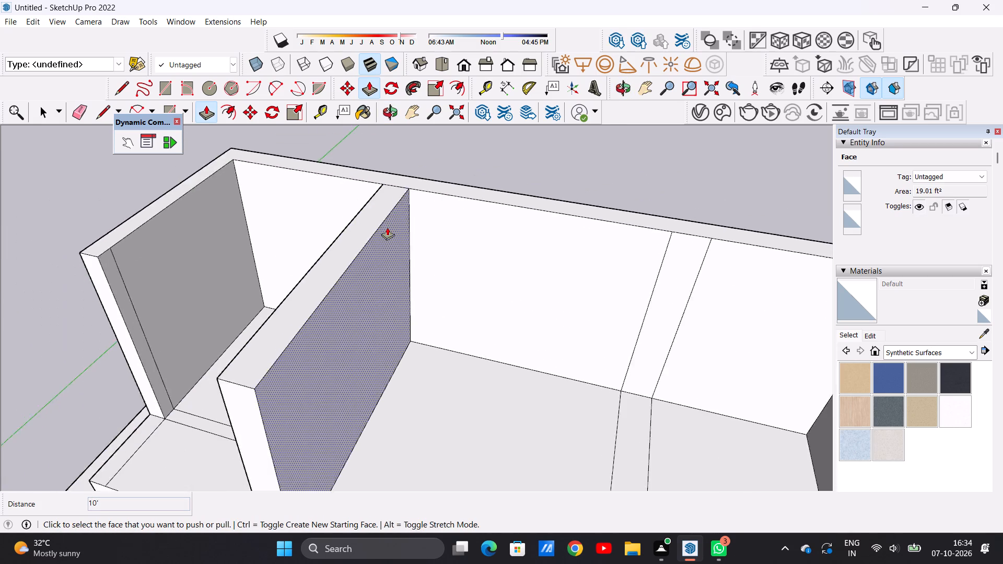
# Push/Pull the right partition strip up 10', level with the top of the upper floor's rear wall.
pyautogui.scroll(-11, 387, 227)
pyautogui.scroll(11, 501, 314)
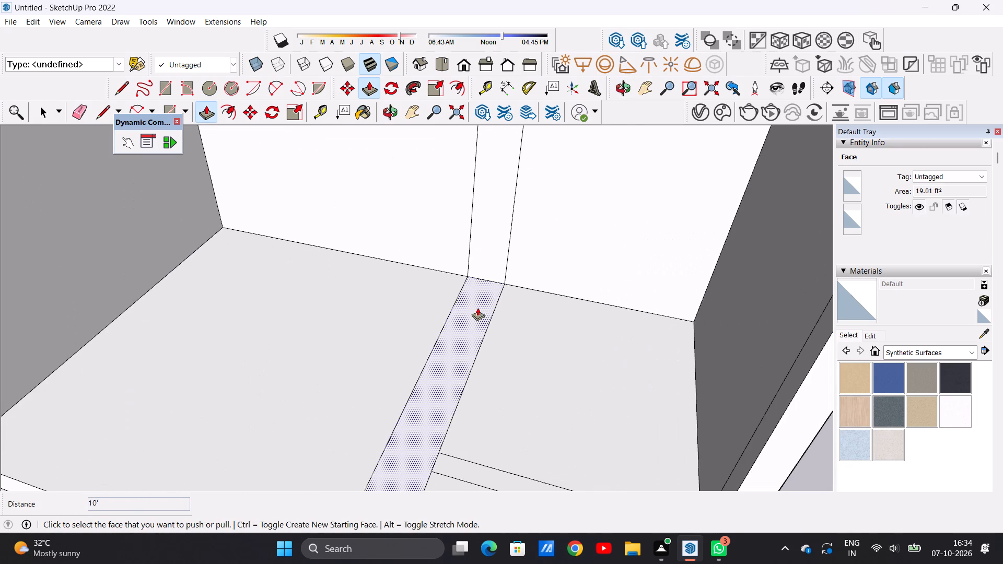
pyautogui.click(477, 308)
pyautogui.scroll(-11, 462, 246)
pyautogui.scroll(3, 482, 163)
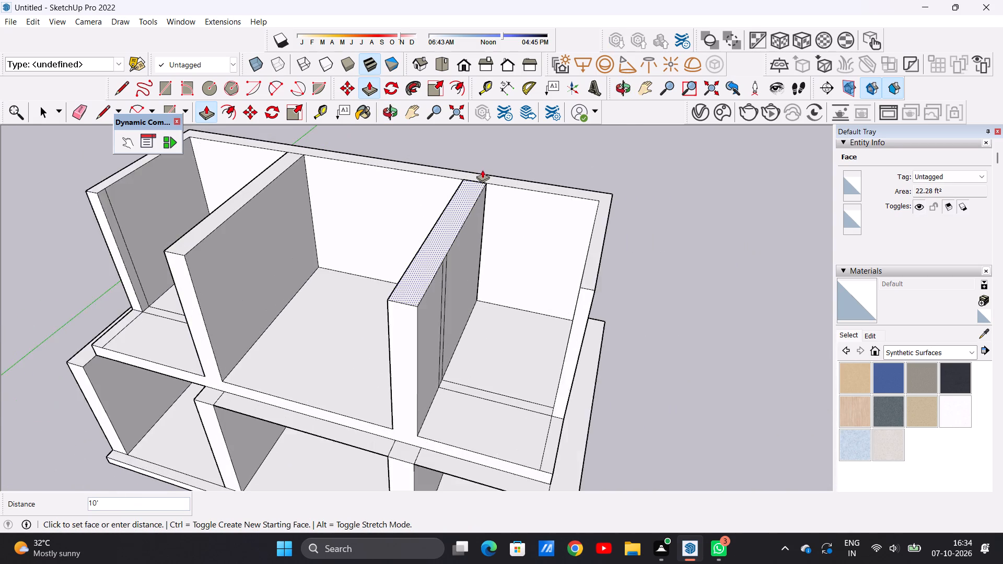
pyautogui.scroll(8, 482, 170)
pyautogui.click(487, 186)
pyautogui.scroll(-14, 434, 211)
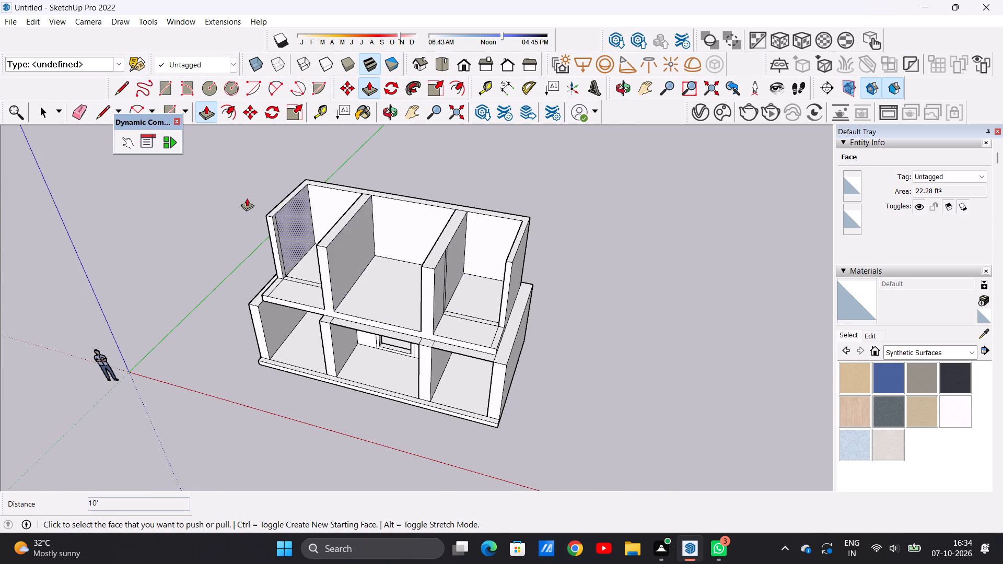
# Examine the left bay's cross strip and the two-storey model from the front.
pyautogui.moveTo(247, 239); pyautogui.dragTo(390, 287, button='middle')
pyautogui.scroll(11, 334, 319)
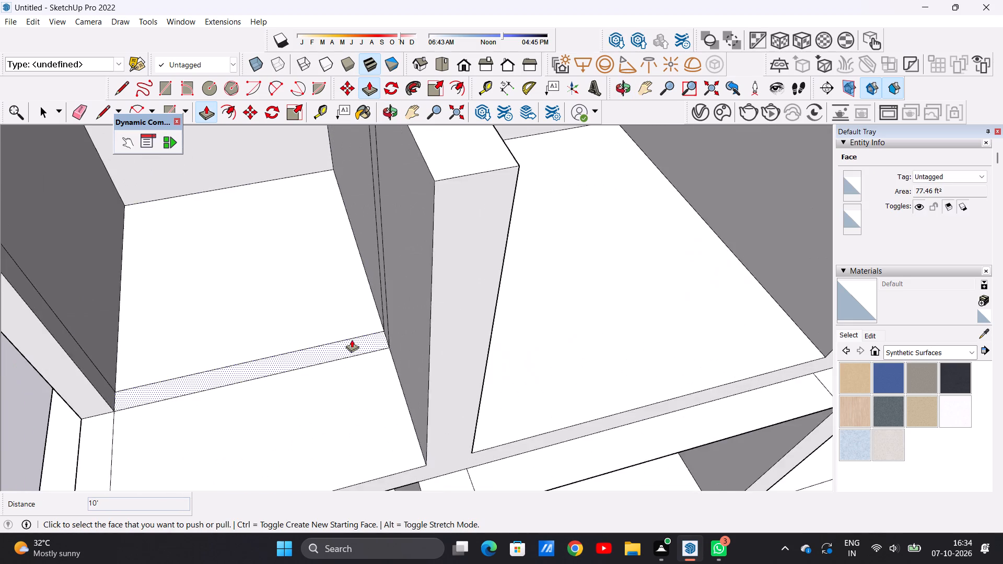
pyautogui.scroll(6, 352, 339)
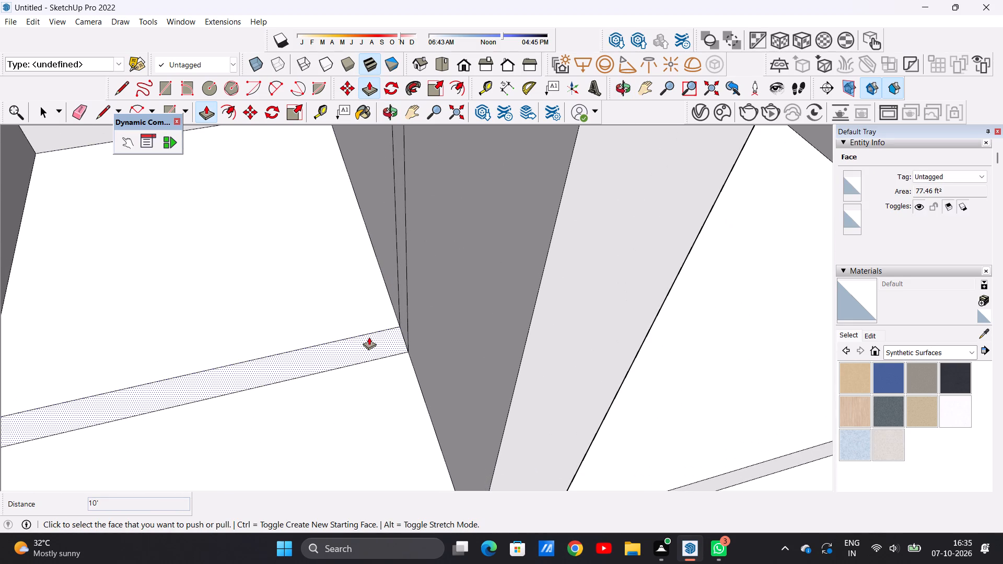
pyautogui.press('space')
pyautogui.scroll(-17, 283, 309)
pyautogui.moveTo(281, 339); pyautogui.dragTo(295, 224, button='middle')
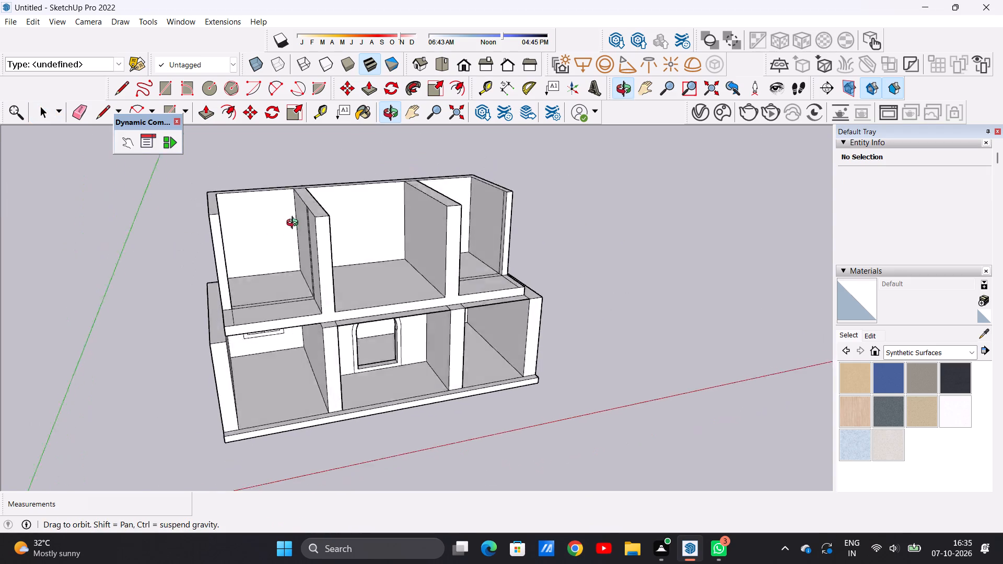
pyautogui.moveTo(295, 224); pyautogui.dragTo(290, 205, button='middle')
pyautogui.moveTo(267, 225); pyautogui.dragTo(209, 226, button='middle')
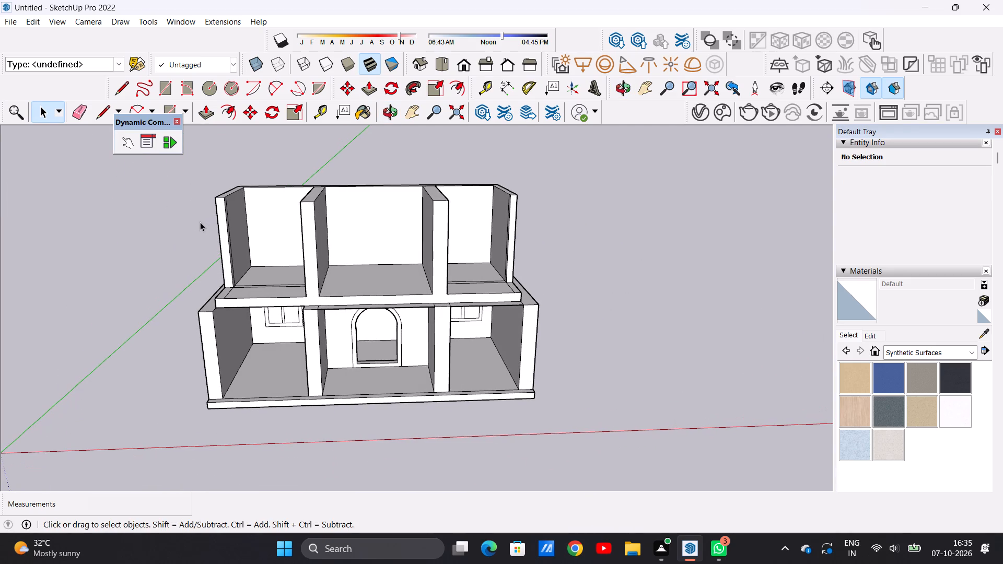
pyautogui.scroll(-5, 203, 228)
pyautogui.moveTo(232, 259); pyautogui.dragTo(281, 220, button='middle')
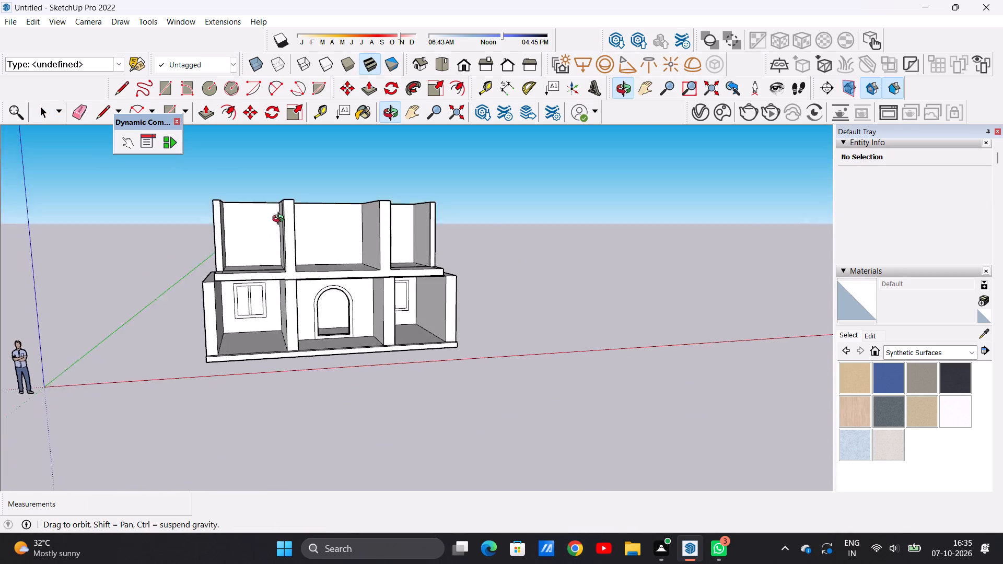
# Examine the upper floor's left bay, its partition walls and floor strip from the front and from above.
pyautogui.moveTo(281, 220); pyautogui.dragTo(273, 208, button='middle')
pyautogui.scroll(5, 263, 227)
pyautogui.moveTo(194, 236); pyautogui.dragTo(266, 263, button='middle')
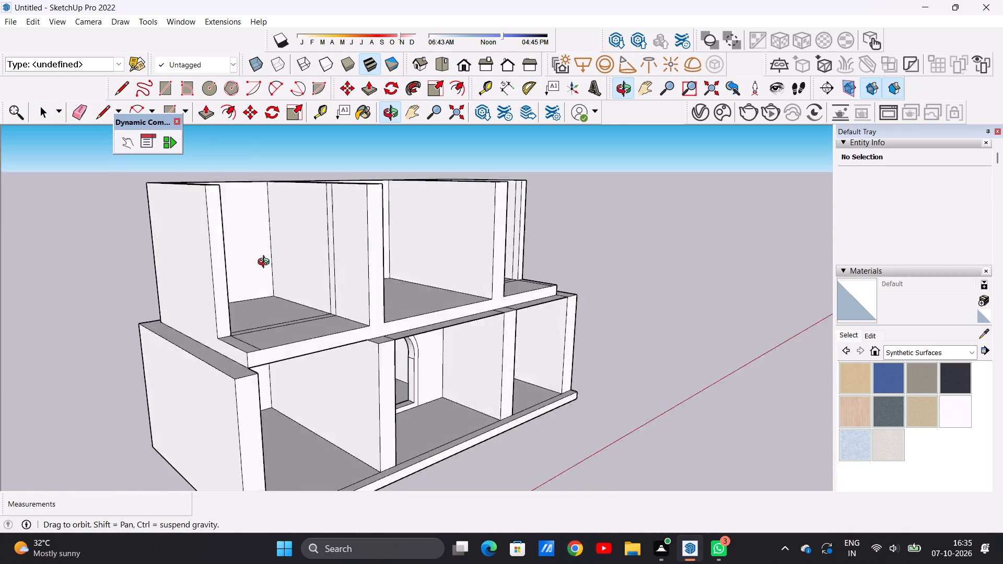
pyautogui.moveTo(266, 263); pyautogui.dragTo(225, 265, button='middle')
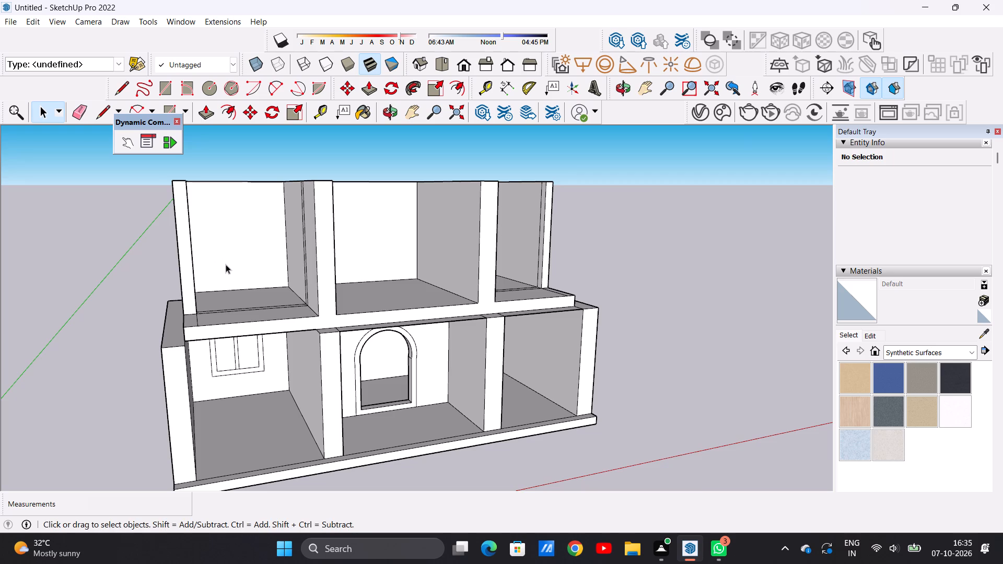
pyautogui.scroll(10, 282, 242)
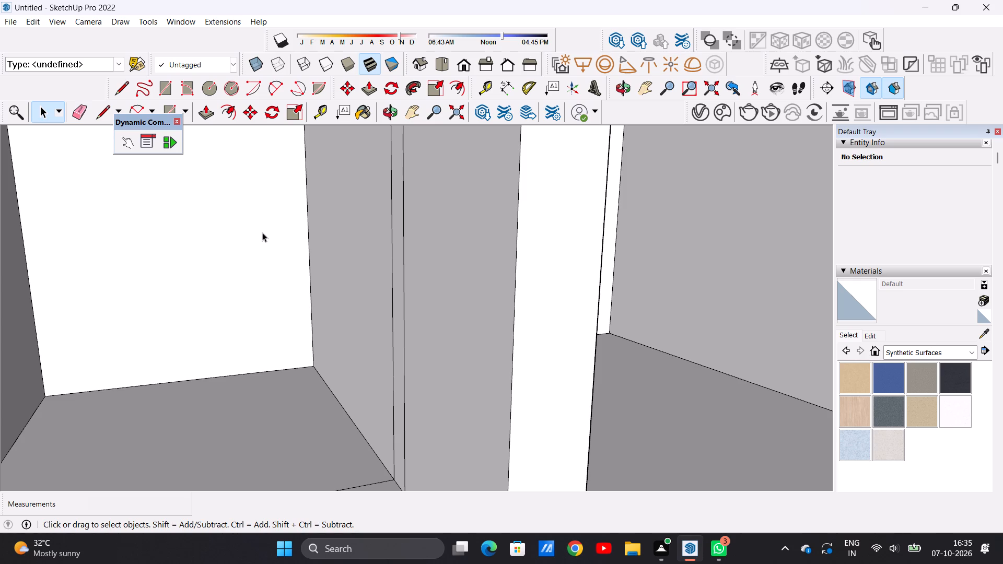
pyautogui.scroll(-7, 262, 262)
pyautogui.scroll(1, 248, 293)
pyautogui.scroll(-6, 247, 298)
pyautogui.moveTo(259, 304); pyautogui.dragTo(224, 334, button='middle')
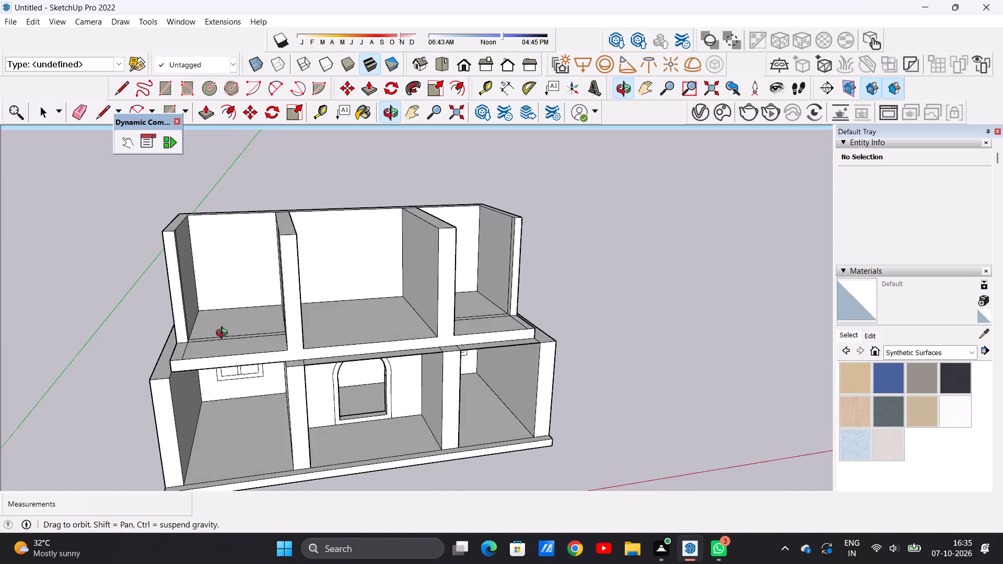
pyautogui.moveTo(224, 334); pyautogui.dragTo(232, 382, button='middle')
pyautogui.scroll(2, 253, 362)
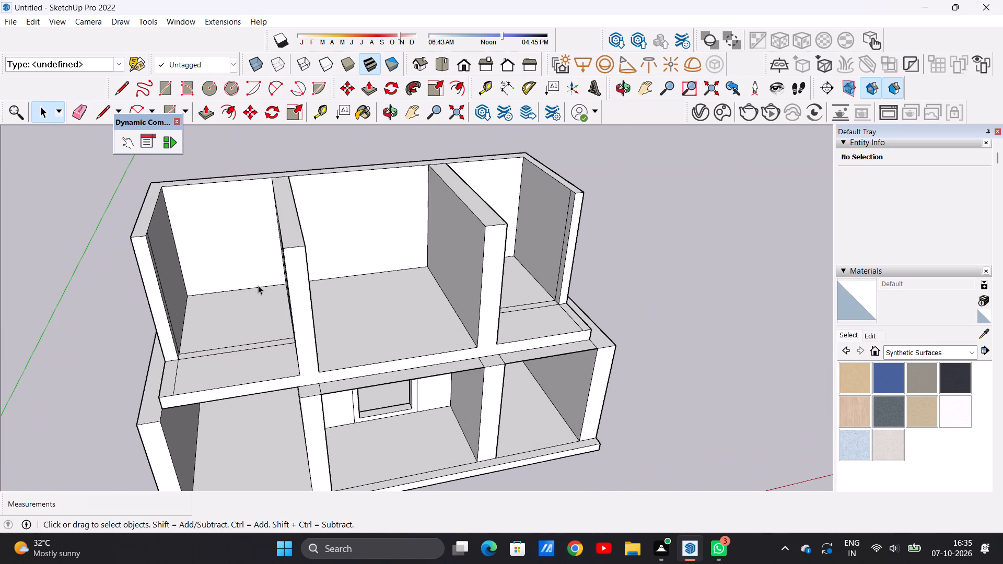
pyautogui.moveTo(258, 285); pyautogui.dragTo(257, 333, button='middle')
pyautogui.scroll(5, 223, 315)
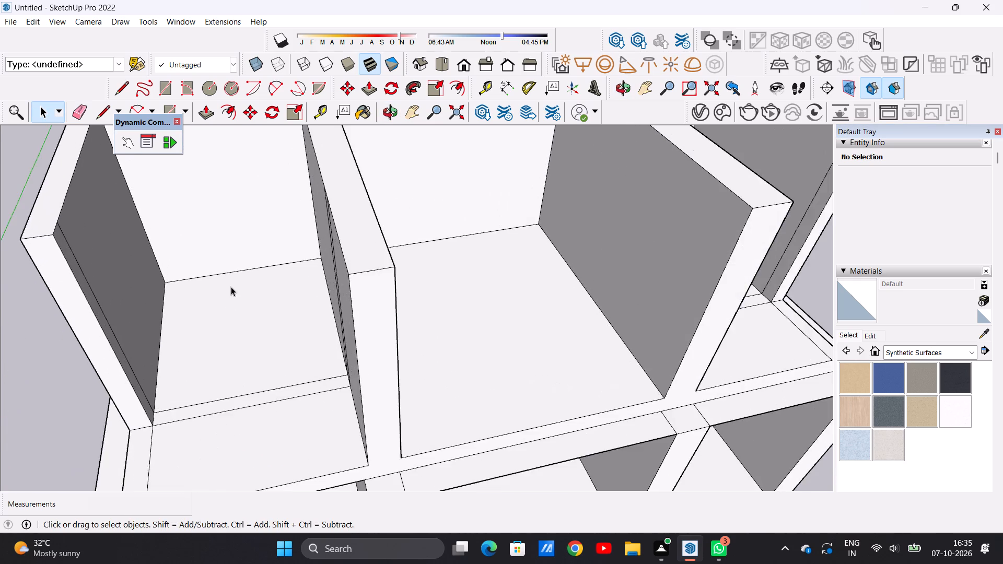
pyautogui.scroll(-7, 234, 277)
pyautogui.moveTo(237, 295); pyautogui.dragTo(235, 338, button='middle')
pyautogui.scroll(4, 243, 333)
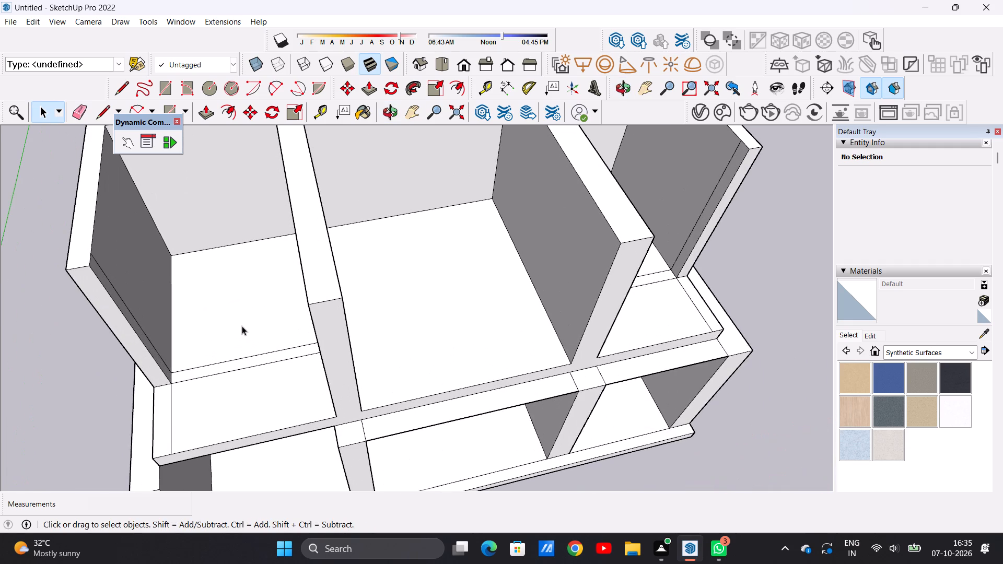
pyautogui.scroll(-5, 249, 322)
pyautogui.moveTo(240, 361); pyautogui.dragTo(331, 349, button='middle')
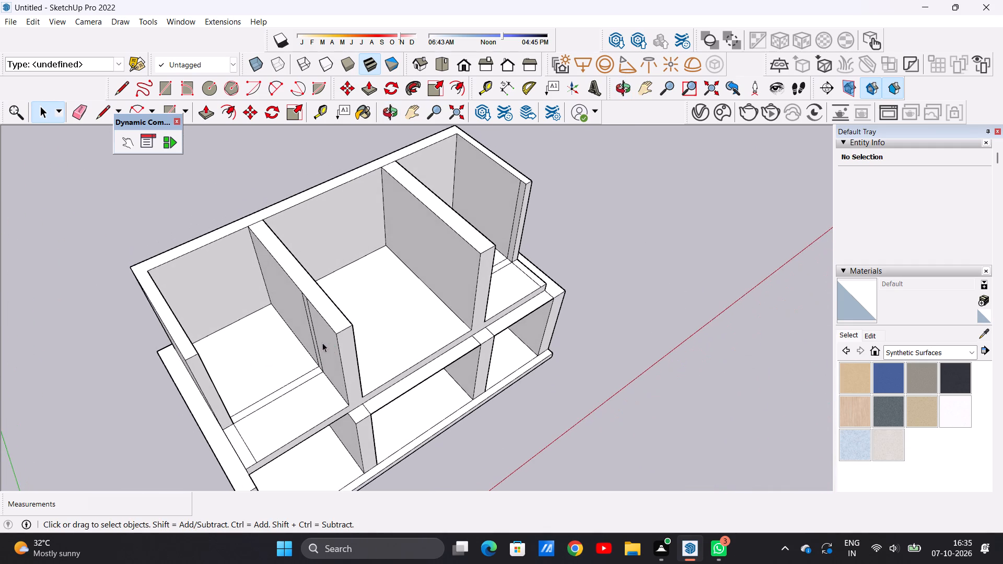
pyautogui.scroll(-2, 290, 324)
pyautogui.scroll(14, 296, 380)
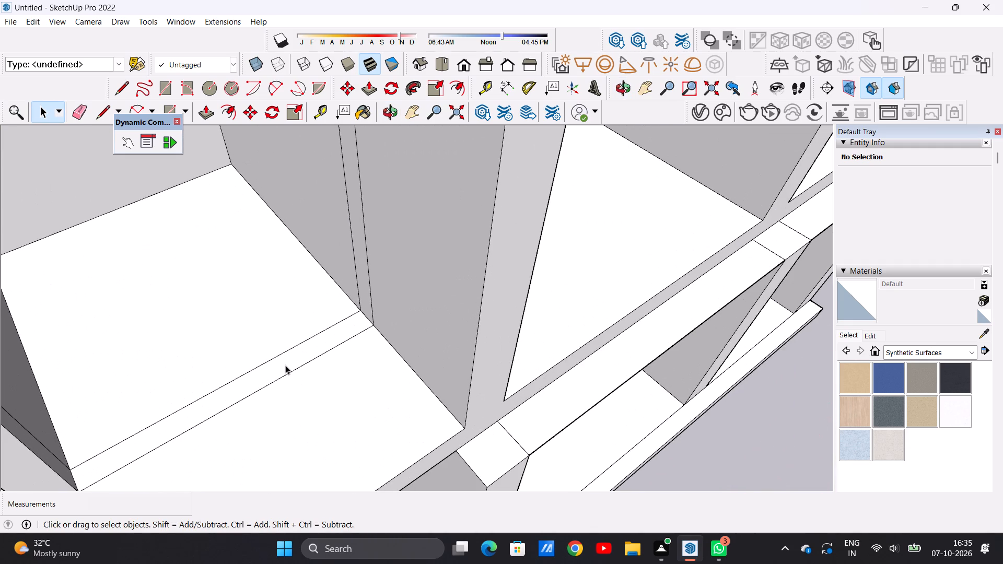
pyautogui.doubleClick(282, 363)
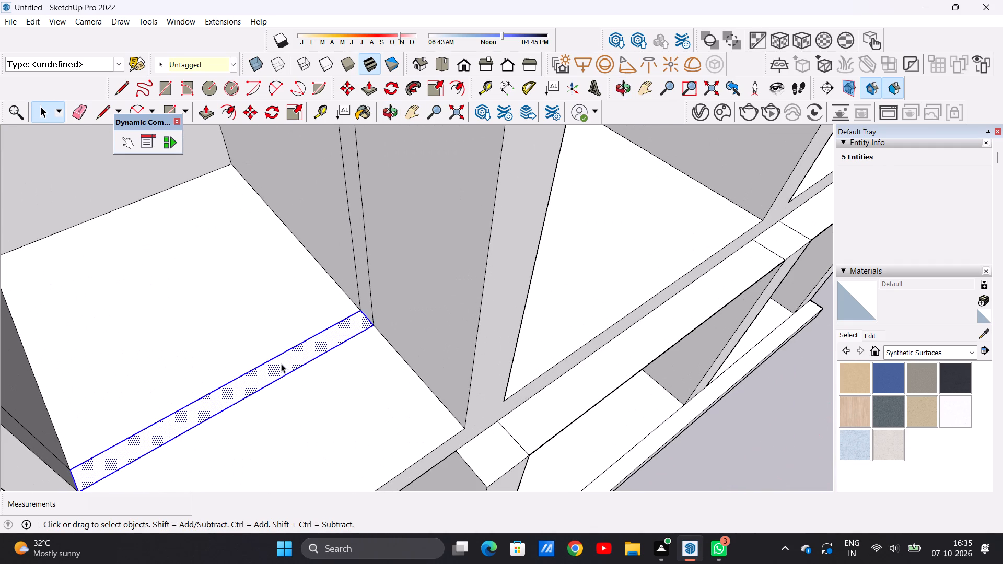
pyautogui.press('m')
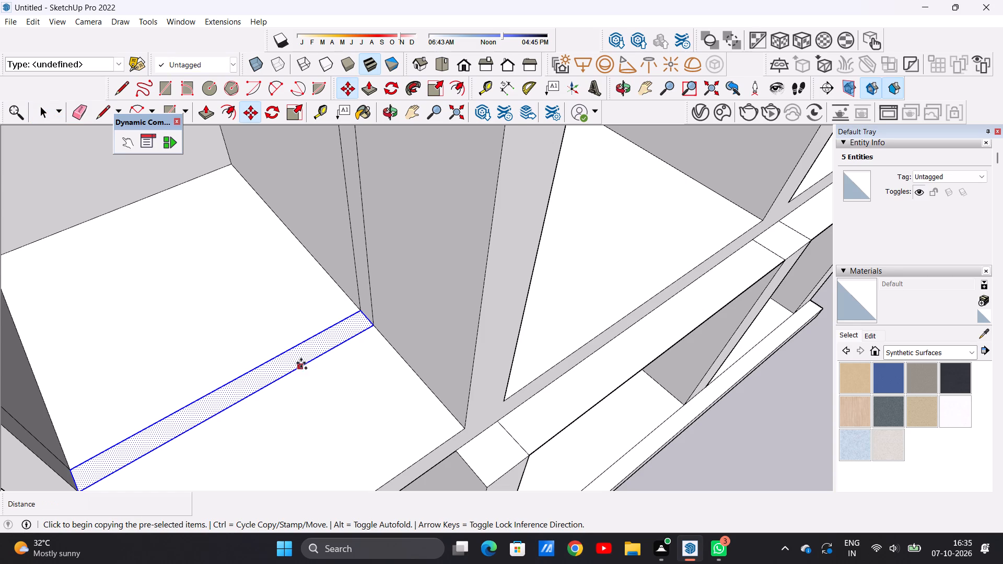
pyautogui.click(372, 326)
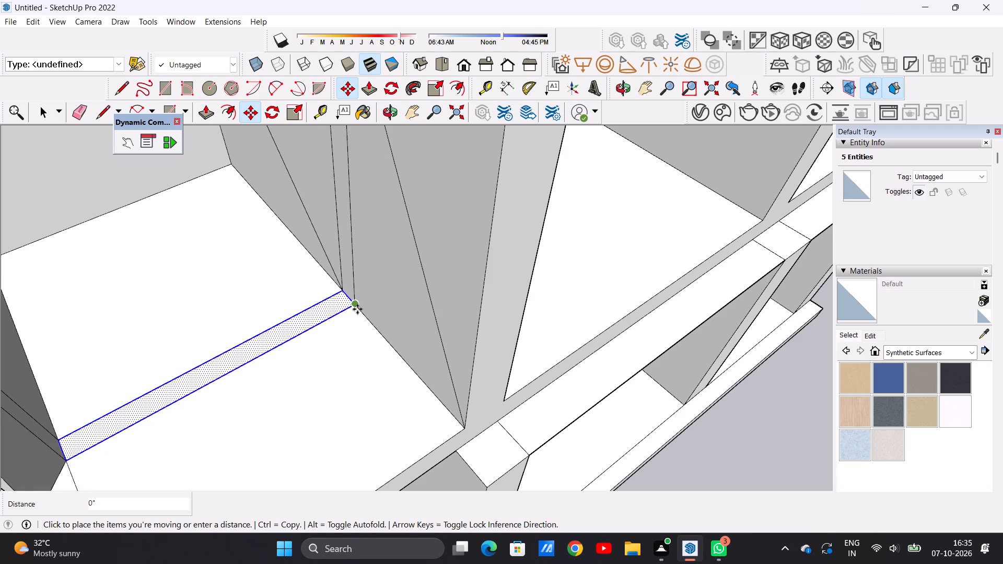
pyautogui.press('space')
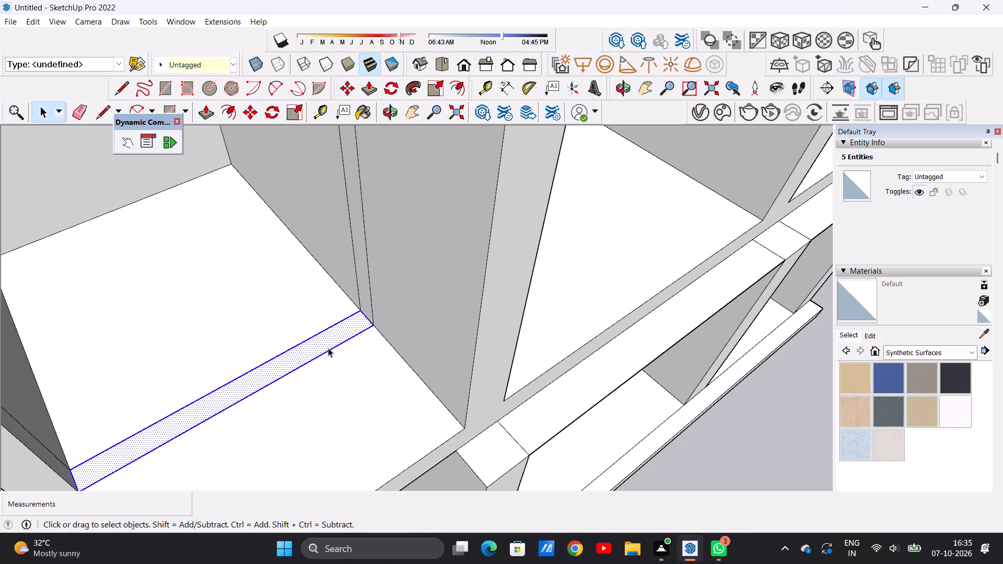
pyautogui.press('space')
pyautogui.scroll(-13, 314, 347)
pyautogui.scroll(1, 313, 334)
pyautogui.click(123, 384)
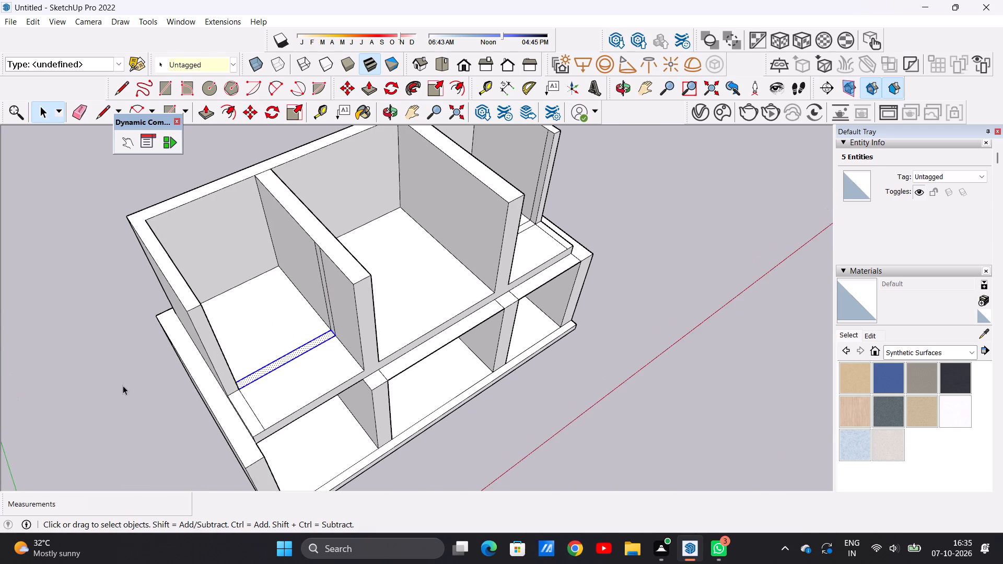
# Examine the two-storey model and the upper floor's left bay from above and from the front.
pyautogui.scroll(6, 286, 375)
pyautogui.scroll(-5, 278, 362)
pyautogui.moveTo(317, 369); pyautogui.dragTo(232, 356, button='middle')
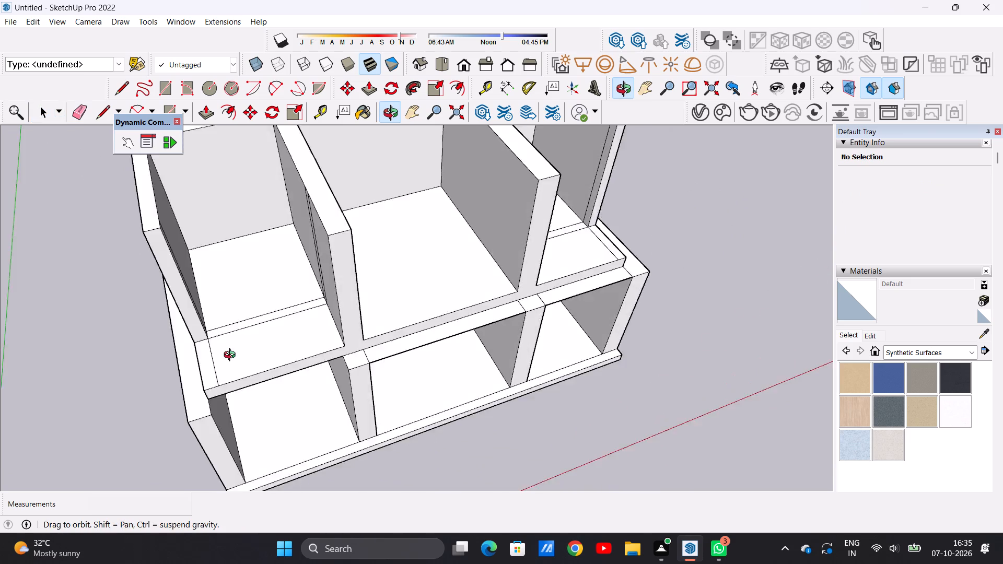
pyautogui.moveTo(232, 356); pyautogui.dragTo(275, 340, button='middle')
pyautogui.scroll(-7, 264, 373)
pyautogui.moveTo(285, 389); pyautogui.dragTo(263, 336, button='middle')
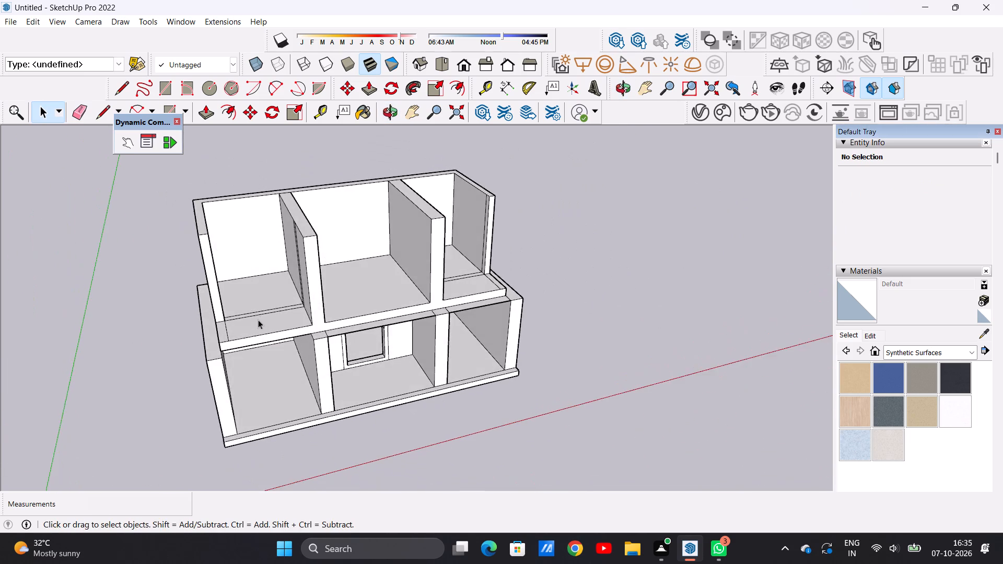
pyautogui.scroll(5, 282, 302)
pyautogui.scroll(4, 323, 313)
pyautogui.moveTo(325, 313); pyautogui.dragTo(292, 272, button='middle')
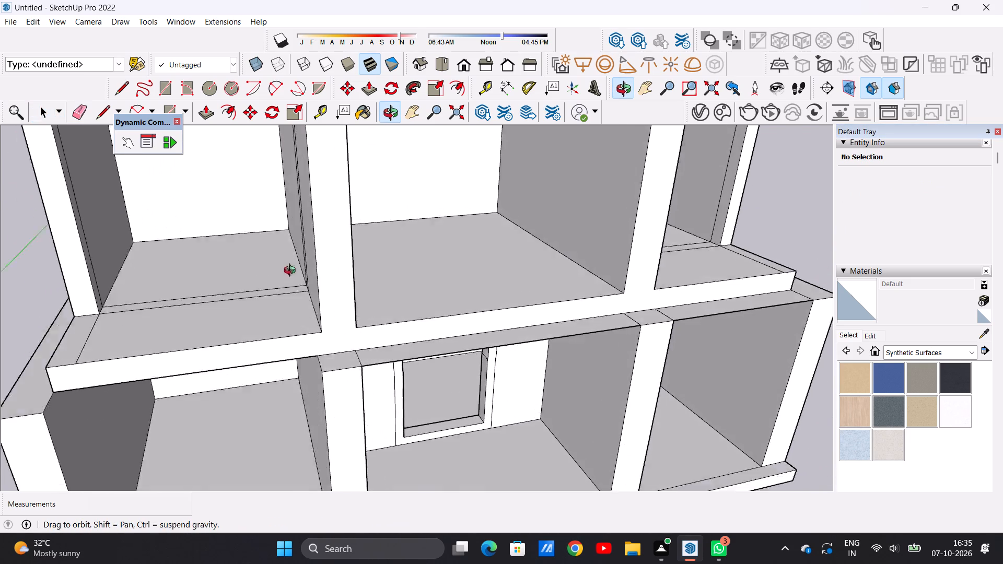
pyautogui.moveTo(292, 272); pyautogui.dragTo(289, 277, button='middle')
pyautogui.scroll(-20, 295, 288)
pyautogui.scroll(-1, 295, 288)
pyautogui.scroll(3, 288, 243)
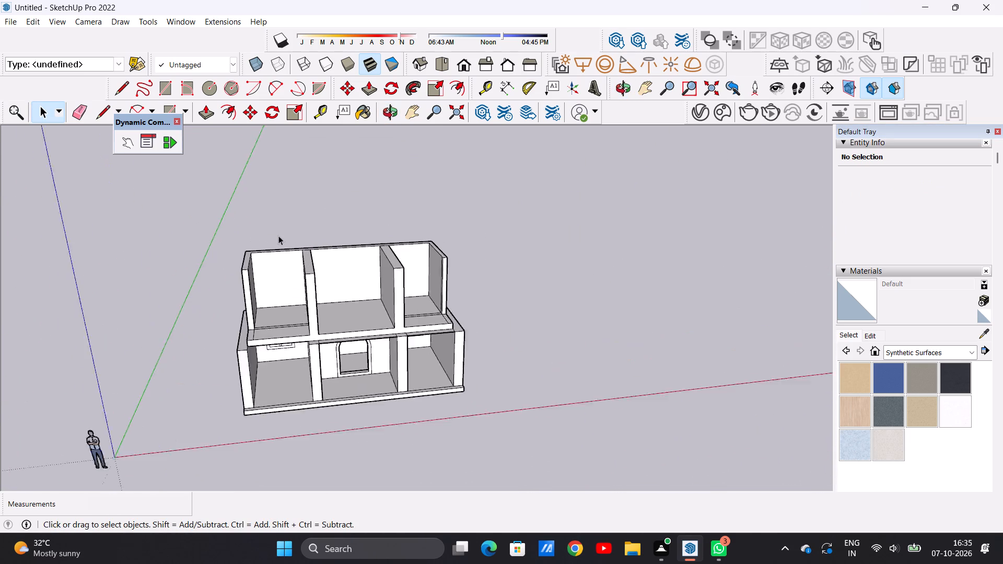
# Draw a window rectangle about 5' 4" by 5' 4" on the rear wall of the upper floor's left bay.
pyautogui.scroll(9, 278, 236)
pyautogui.moveTo(283, 312); pyautogui.dragTo(272, 258, button='middle')
pyautogui.scroll(2, 294, 264)
pyautogui.scroll(-1, 294, 264)
pyautogui.scroll(7, 294, 264)
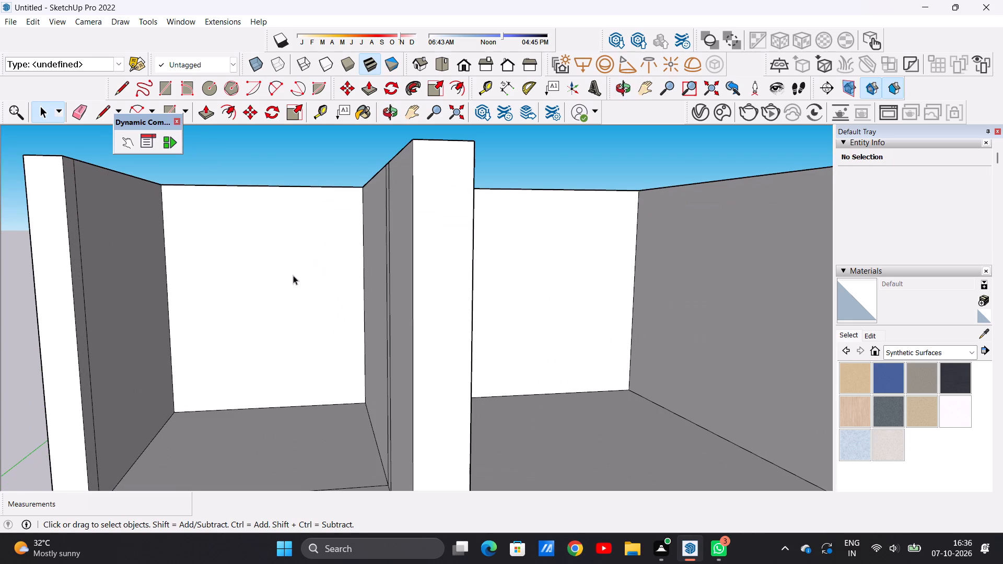
pyautogui.press('r')
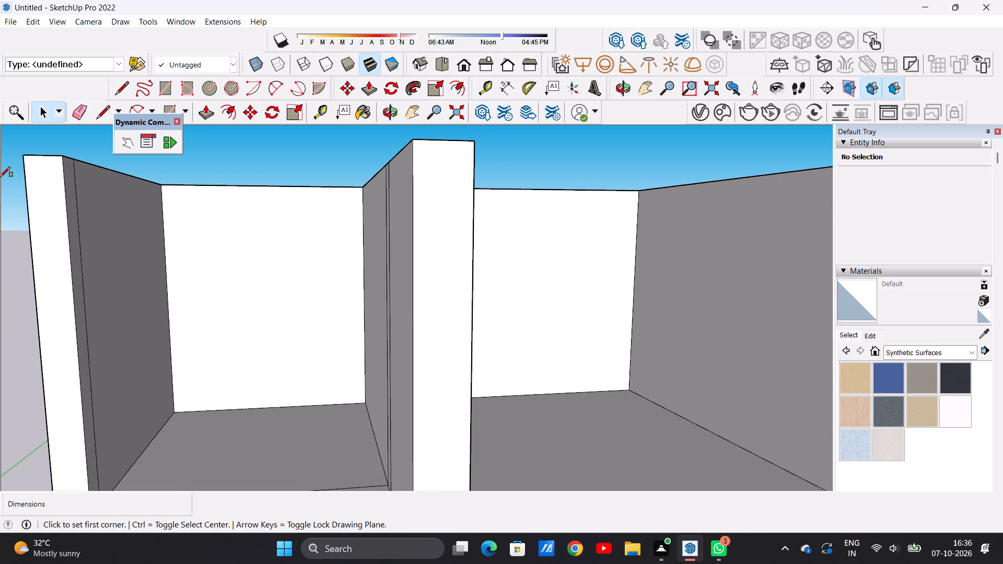
pyautogui.scroll(5, 226, 224)
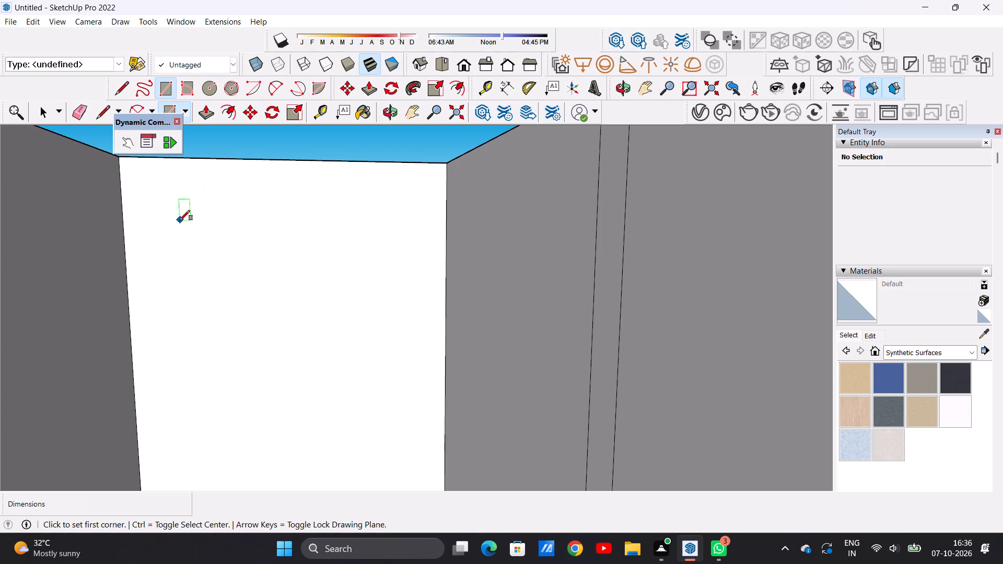
pyautogui.click(179, 225)
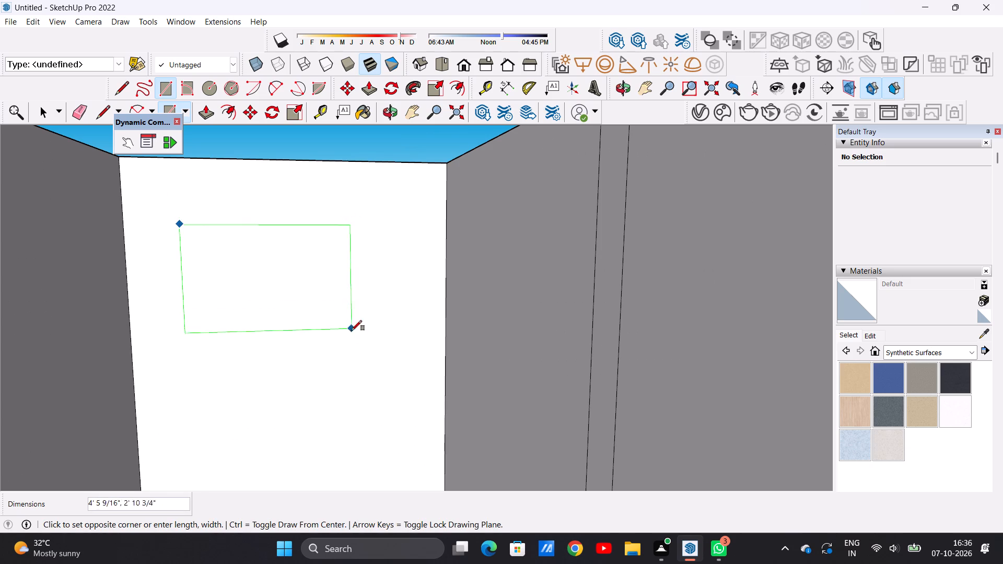
pyautogui.scroll(-5, 375, 348)
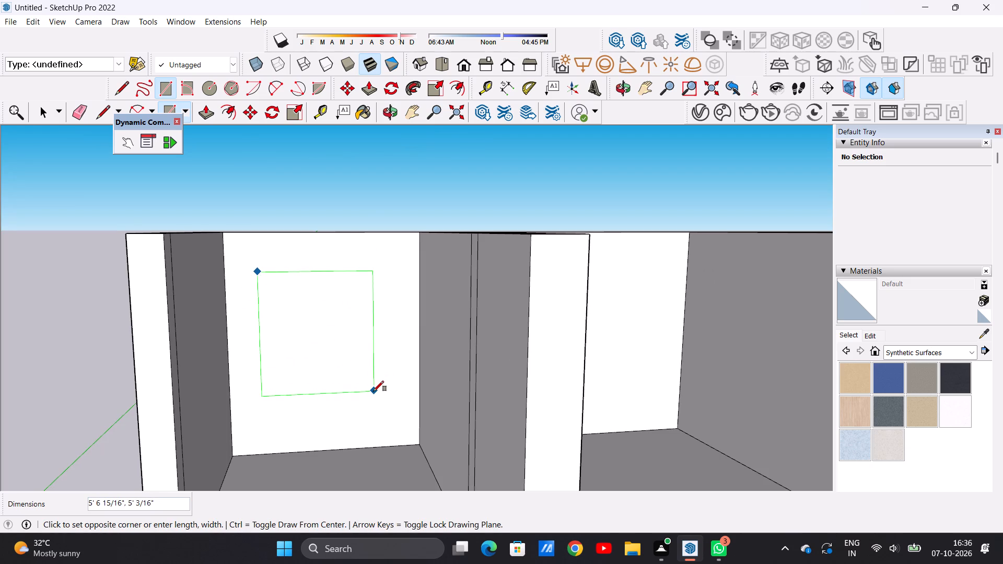
pyautogui.click(379, 386)
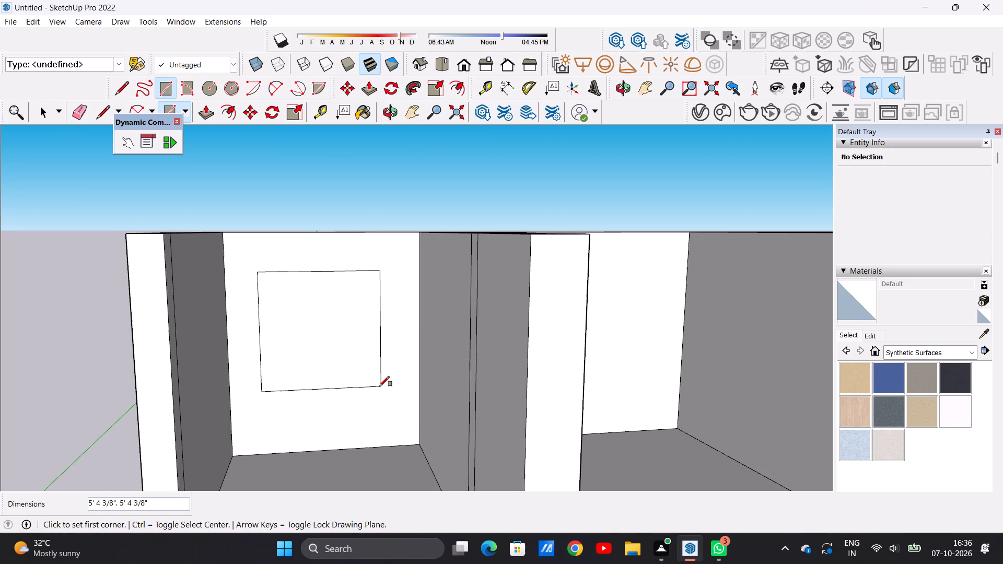
pyautogui.press('space')
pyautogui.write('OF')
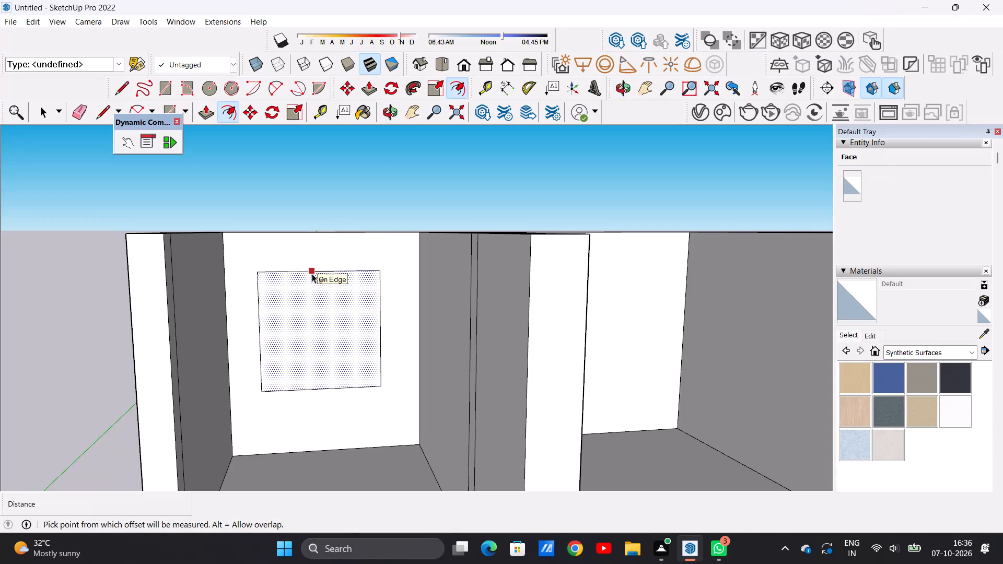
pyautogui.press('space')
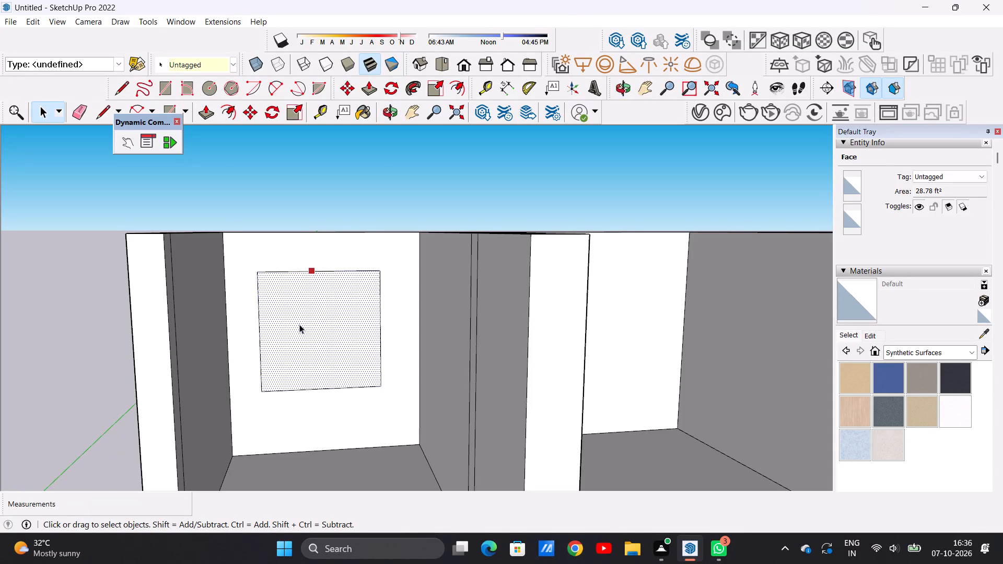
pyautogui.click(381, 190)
# Push/Pull the window square through the full thickness of the rear wall to cut an opening.
pyautogui.moveTo(528, 207); pyautogui.dragTo(379, 323, button='middle')
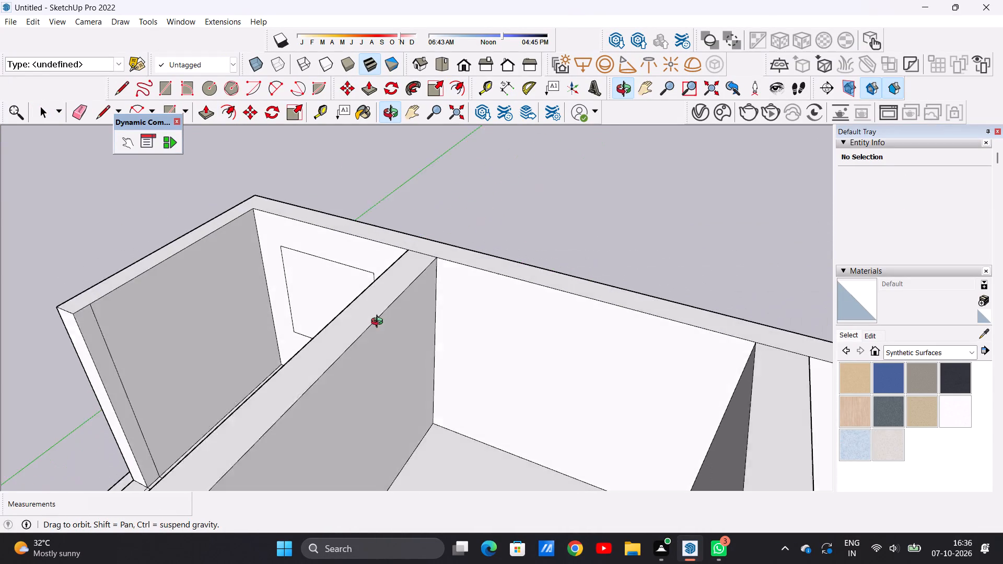
pyautogui.moveTo(379, 323); pyautogui.dragTo(387, 323, button='middle')
pyautogui.scroll(4, 302, 259)
pyautogui.press('p')
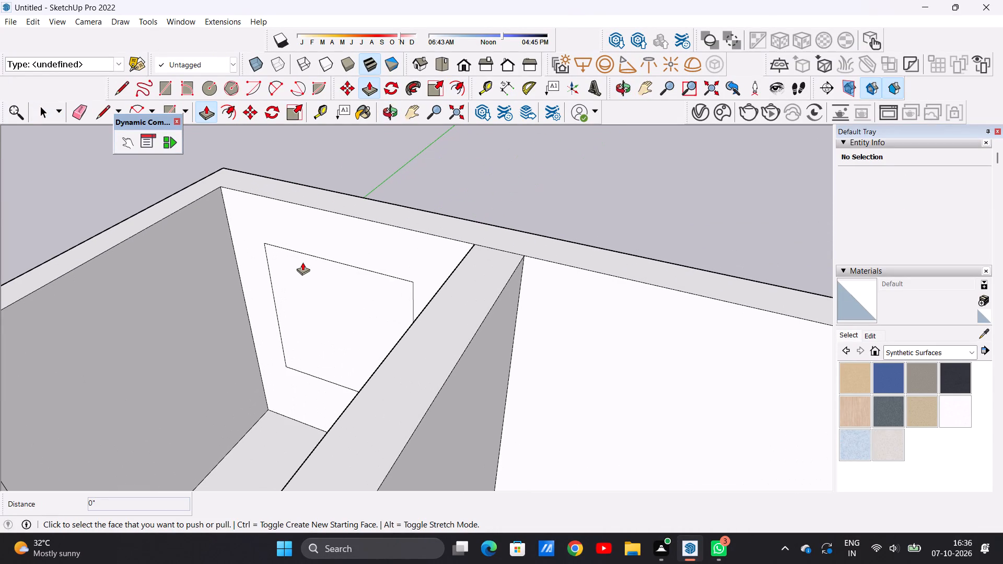
pyautogui.click(316, 282)
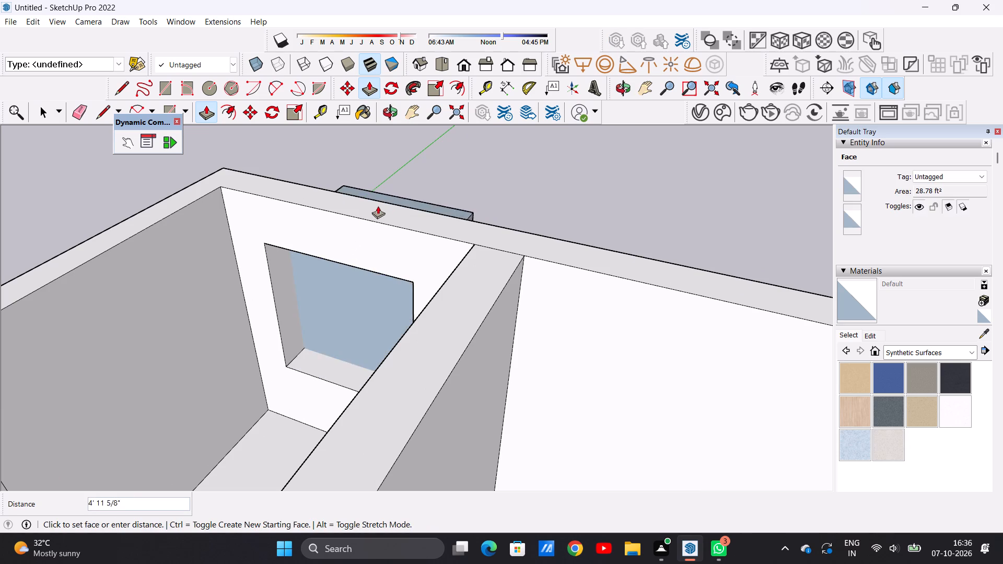
pyautogui.click(380, 202)
pyautogui.press('space')
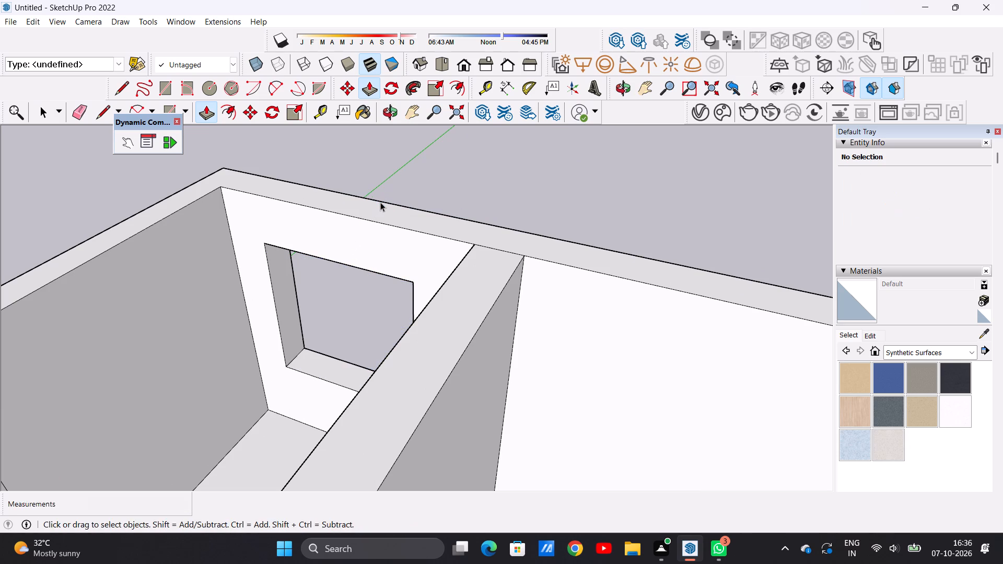
# Draw a line between the window opening's two upper room-side corners to close the opening with a face.
pyautogui.write('L')
pyautogui.scroll(-5, 304, 280)
pyautogui.moveTo(274, 306); pyautogui.dragTo(374, 300, button='middle')
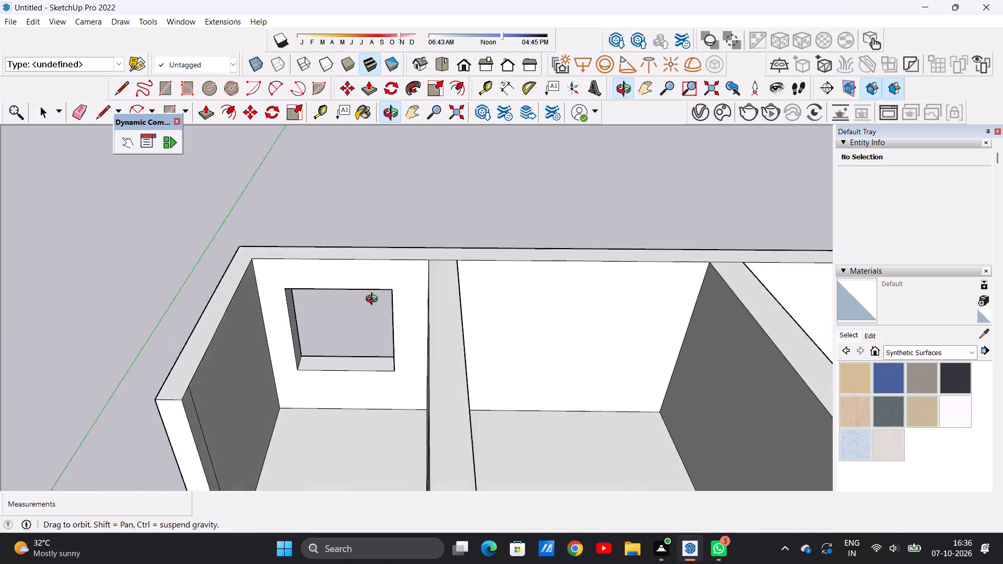
pyautogui.moveTo(374, 300); pyautogui.dragTo(405, 243, button='middle')
pyautogui.scroll(4, 410, 294)
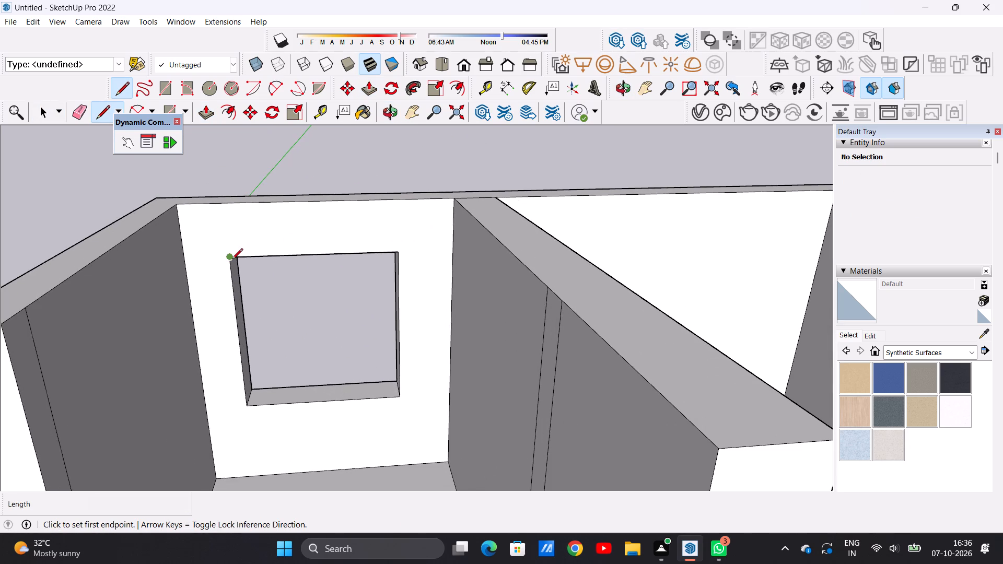
pyautogui.click(232, 260)
pyautogui.click(396, 254)
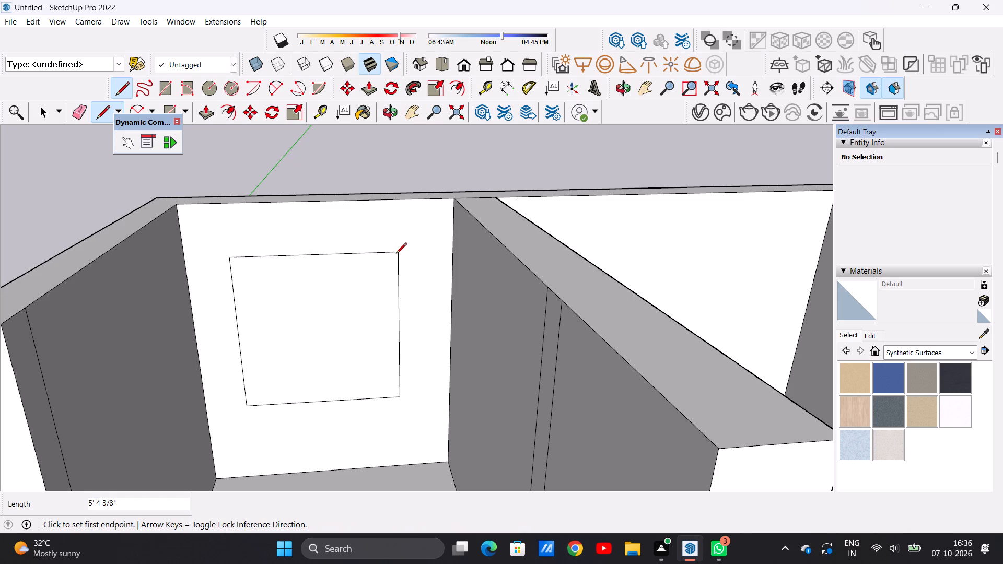
pyautogui.press('space')
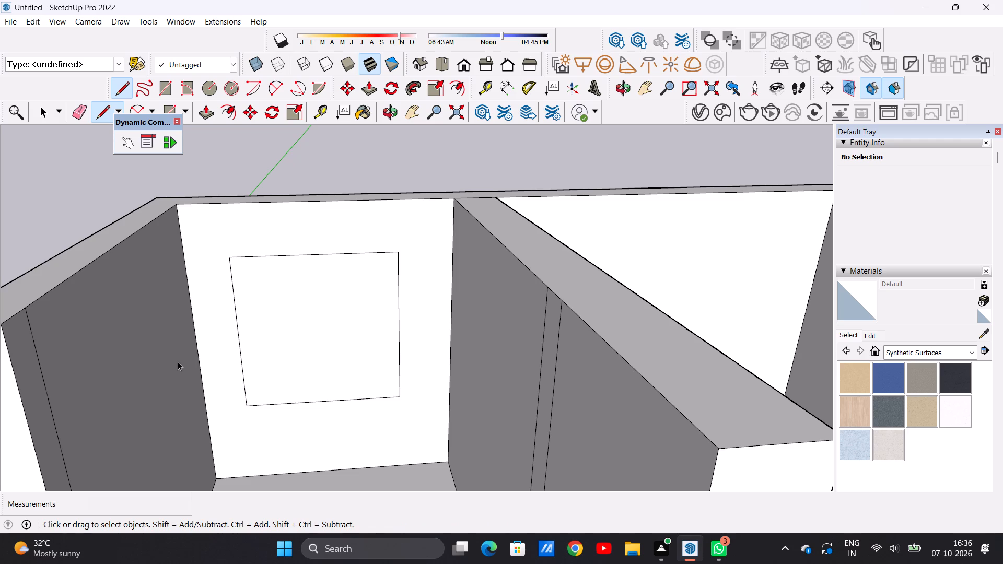
# Offset the closed window face's outline inward by about 5" on the room side of the upper left bay's rear wall.
pyautogui.press('r')
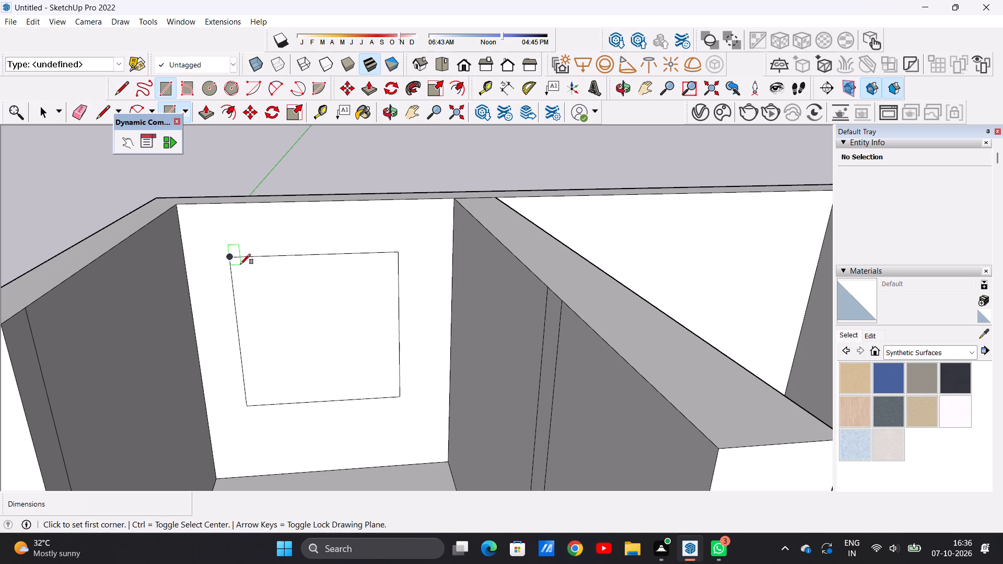
pyautogui.press('space')
pyautogui.press('o')
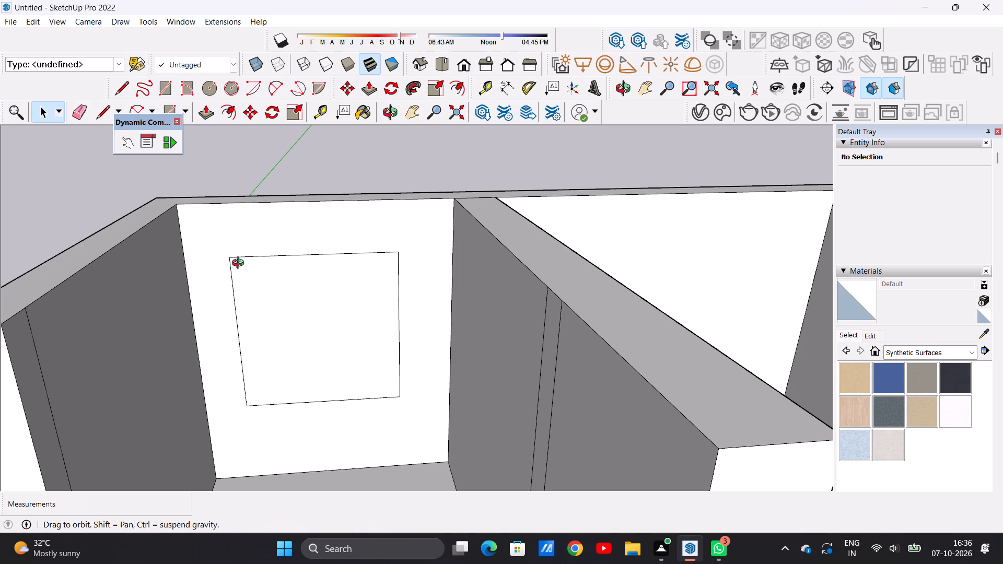
pyautogui.press('f')
pyautogui.click(273, 264)
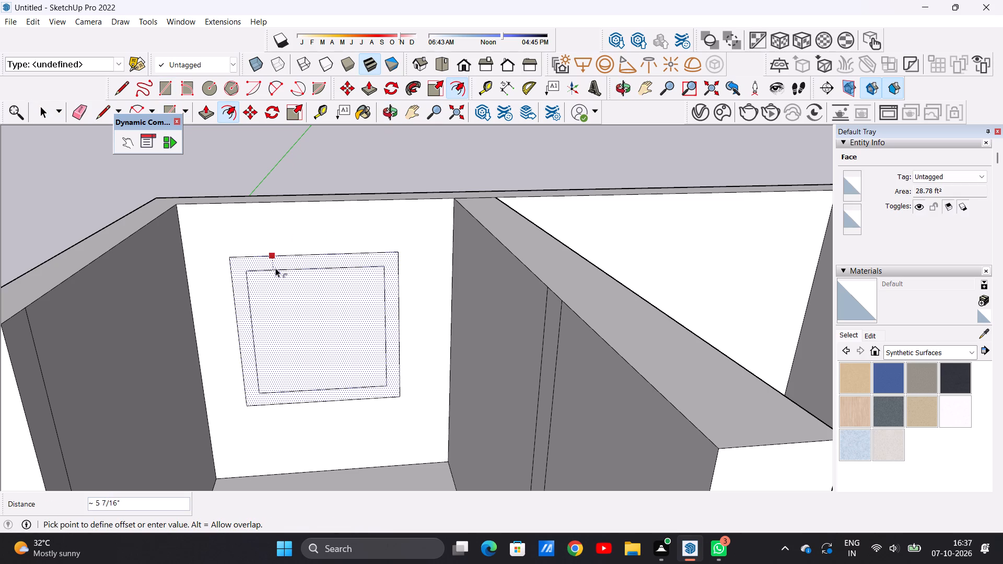
pyautogui.click(275, 267)
pyautogui.press('space')
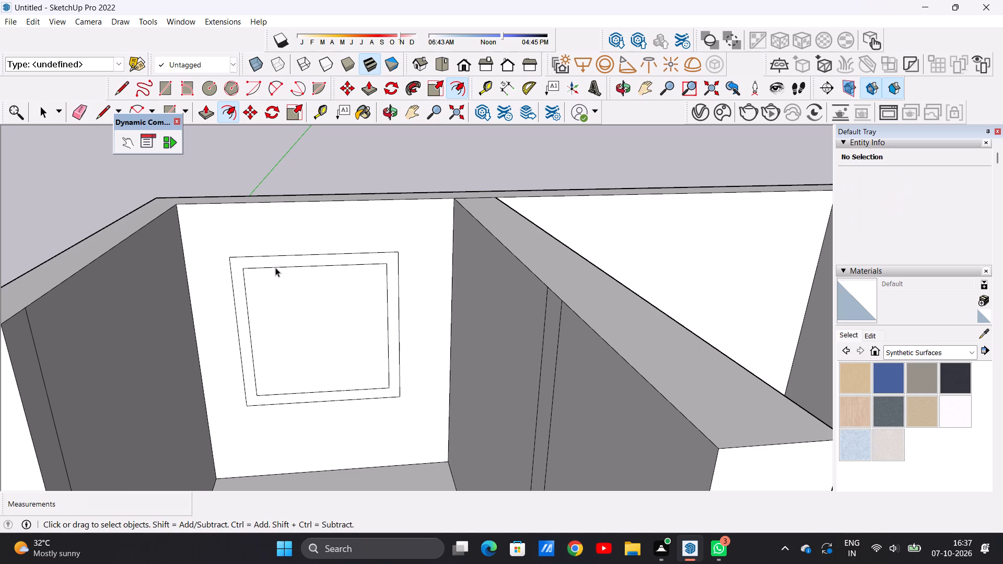
# Draw two vertical lines about 4' 7" long across the inner frame outline to form a narrow central mullion.
pyautogui.write('L')
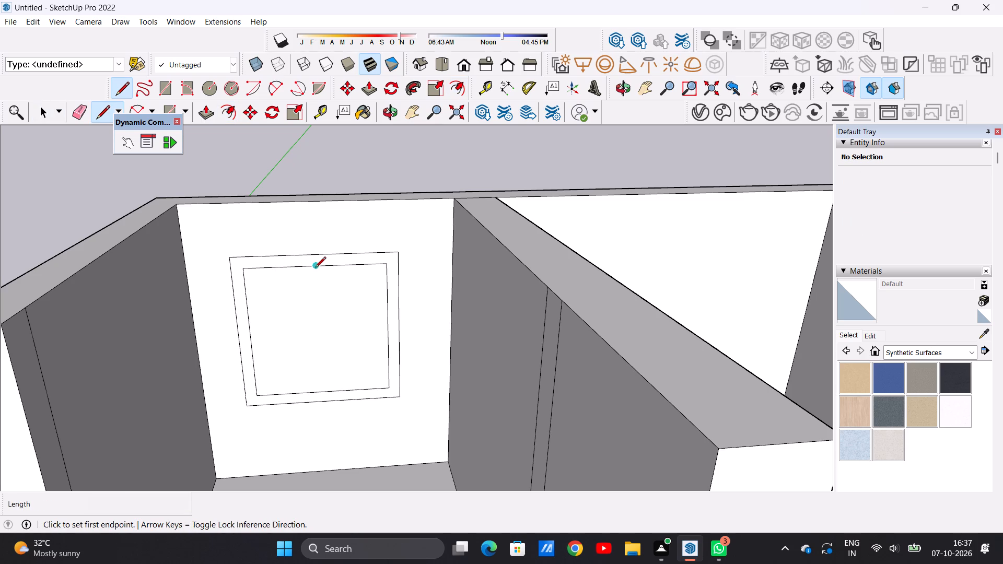
pyautogui.click(305, 268)
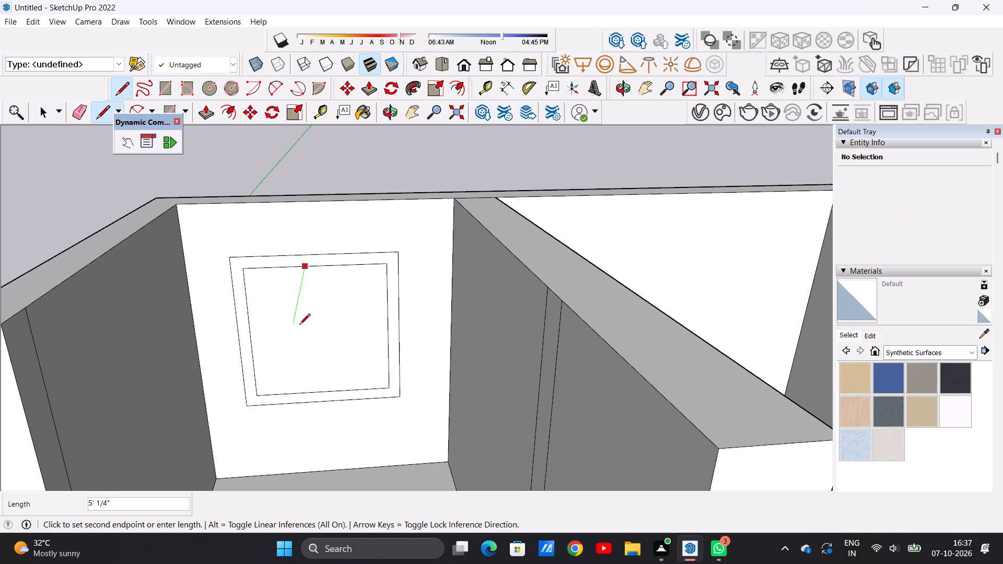
pyautogui.click(316, 390)
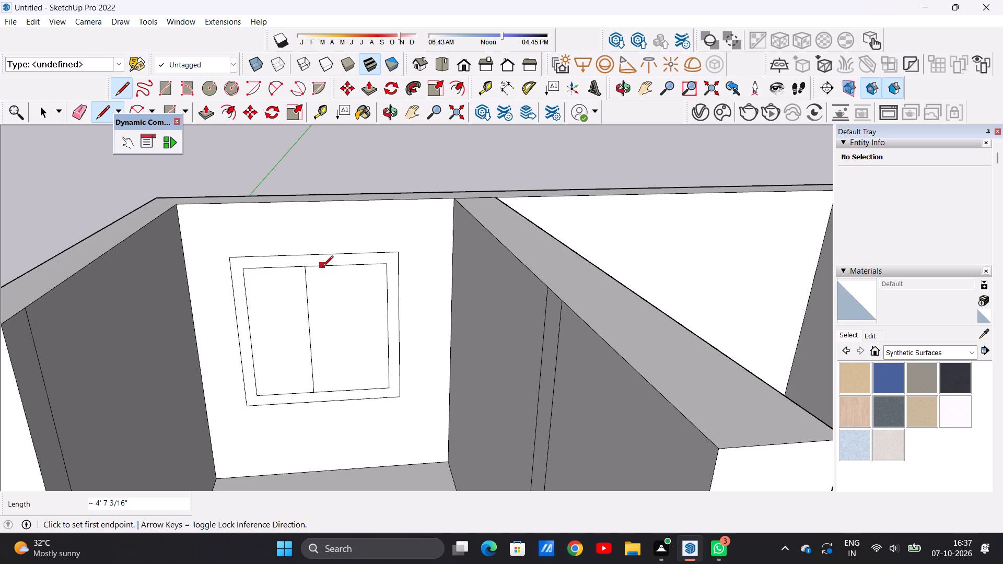
pyautogui.click(322, 268)
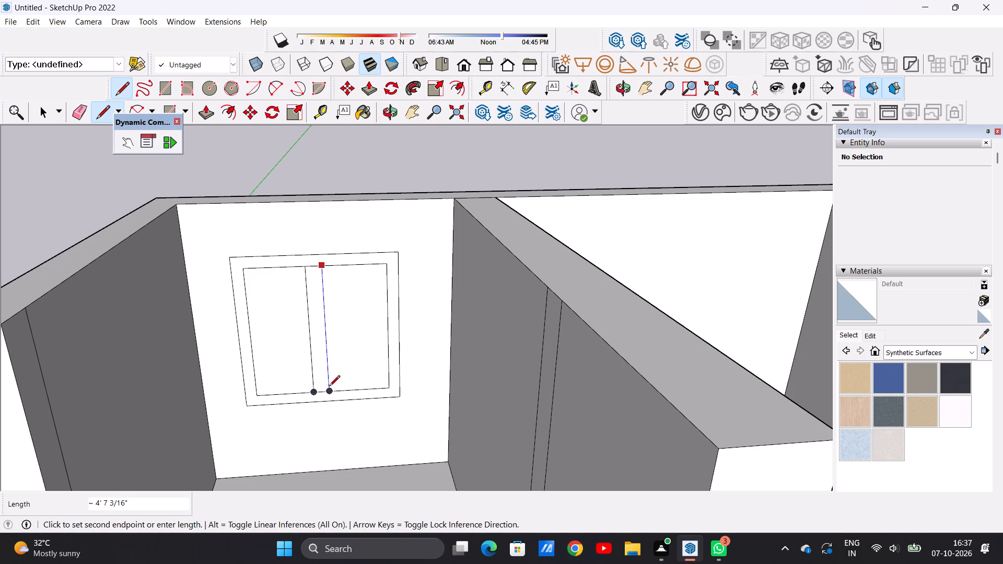
pyautogui.click(329, 389)
pyautogui.press('space')
# Draw a line about 5' 4" long between the same opening's two upper corners on the rear wall's outer side to close it.
pyautogui.scroll(-7, 392, 365)
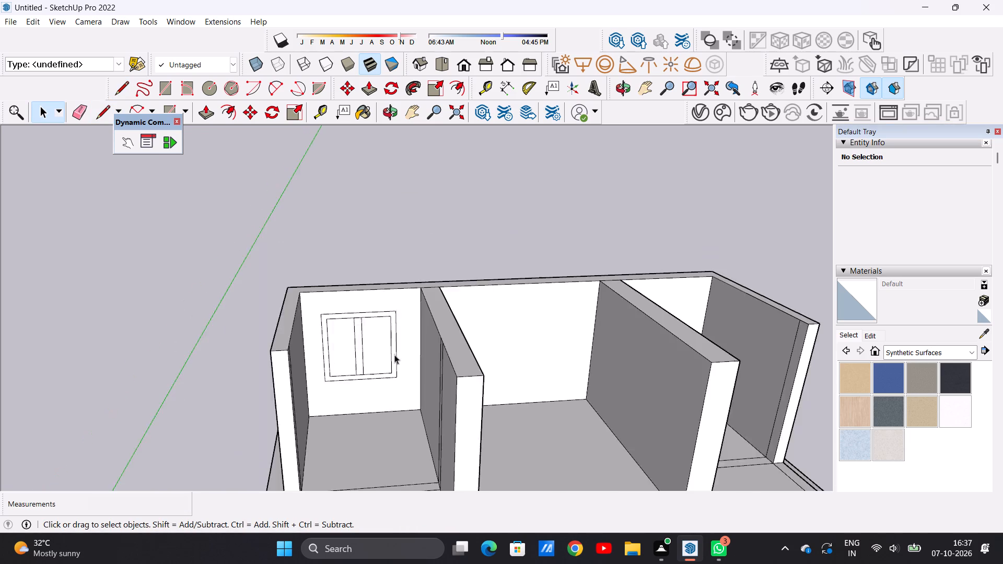
pyautogui.scroll(-5, 394, 355)
pyautogui.moveTo(391, 382); pyautogui.dragTo(464, 367, button='middle')
pyautogui.moveTo(194, 373); pyautogui.dragTo(358, 378, button='middle')
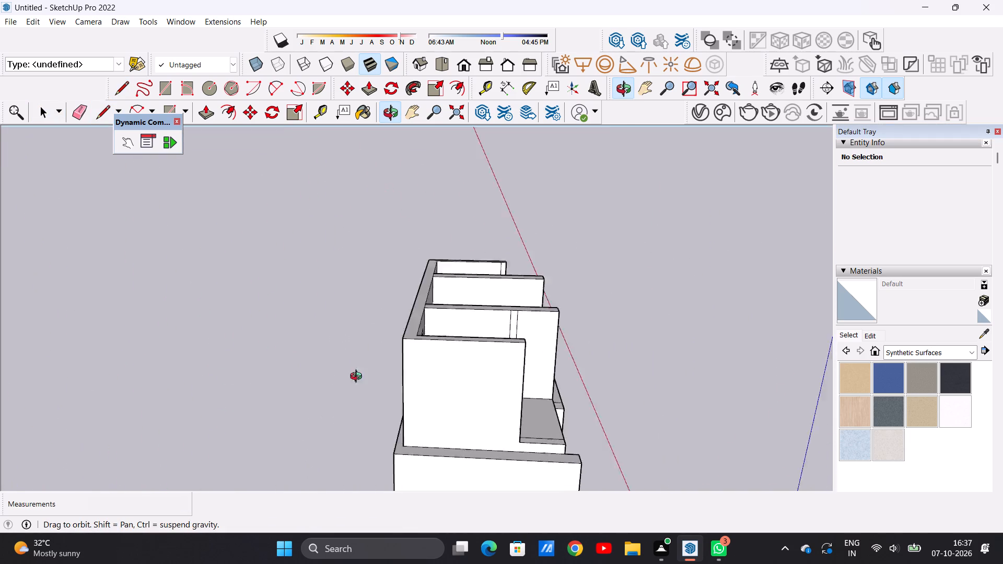
pyautogui.moveTo(358, 378); pyautogui.dragTo(499, 387, button='middle')
pyautogui.scroll(1, 260, 379)
pyautogui.moveTo(299, 399); pyautogui.dragTo(572, 381, button='middle')
pyautogui.moveTo(573, 382); pyautogui.dragTo(587, 352, button='middle')
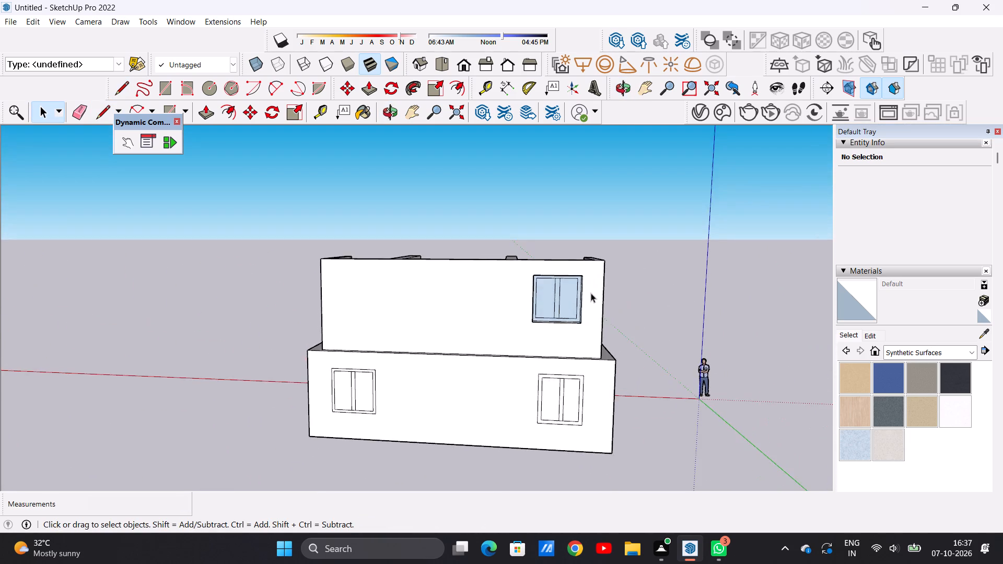
pyautogui.scroll(11, 587, 284)
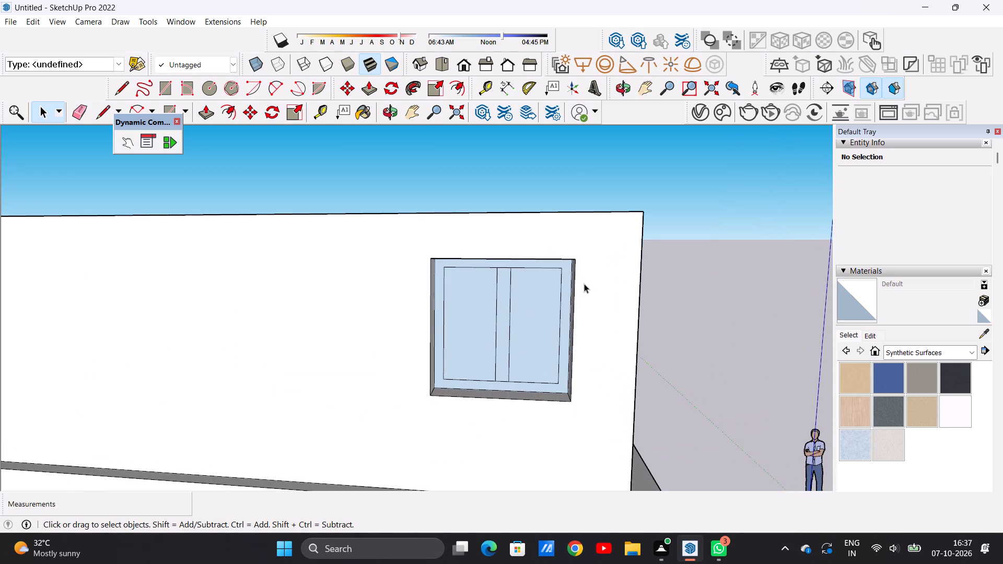
pyautogui.press('l')
pyautogui.click(430, 262)
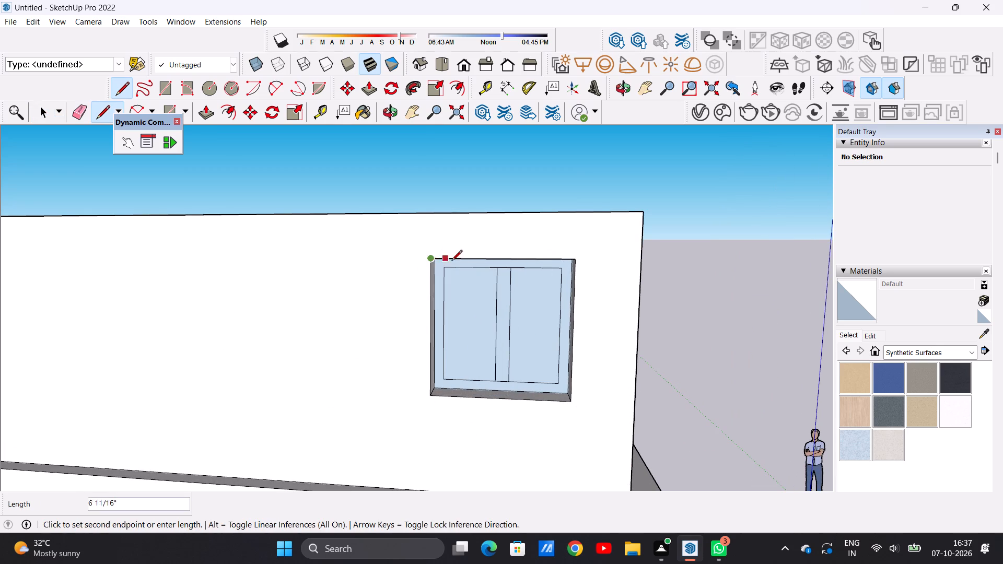
pyautogui.click(575, 261)
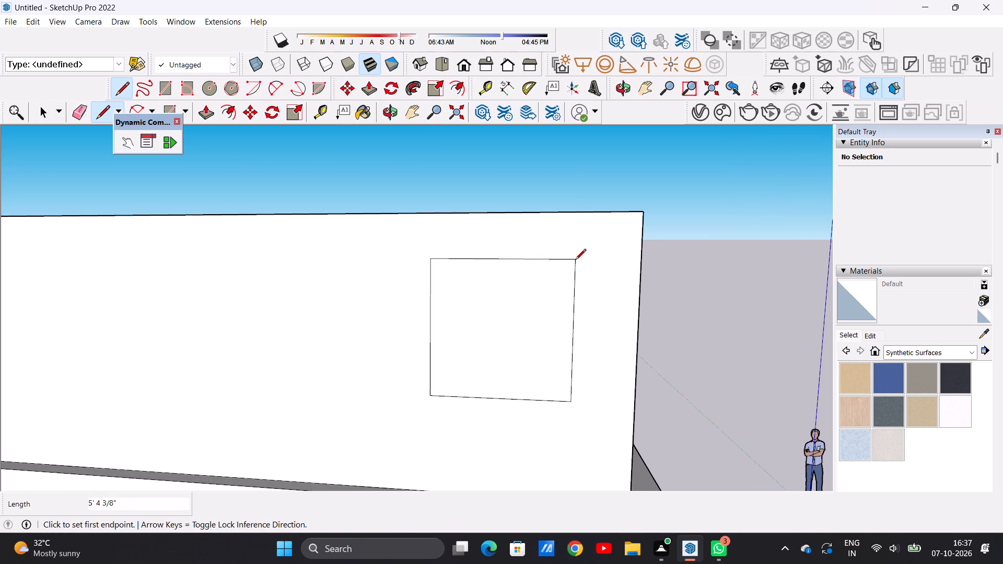
pyautogui.press('space')
# Offset the closed face's outline inward by about 5" on the outer side of the upper-floor window.
pyautogui.press('o')
pyautogui.press('f')
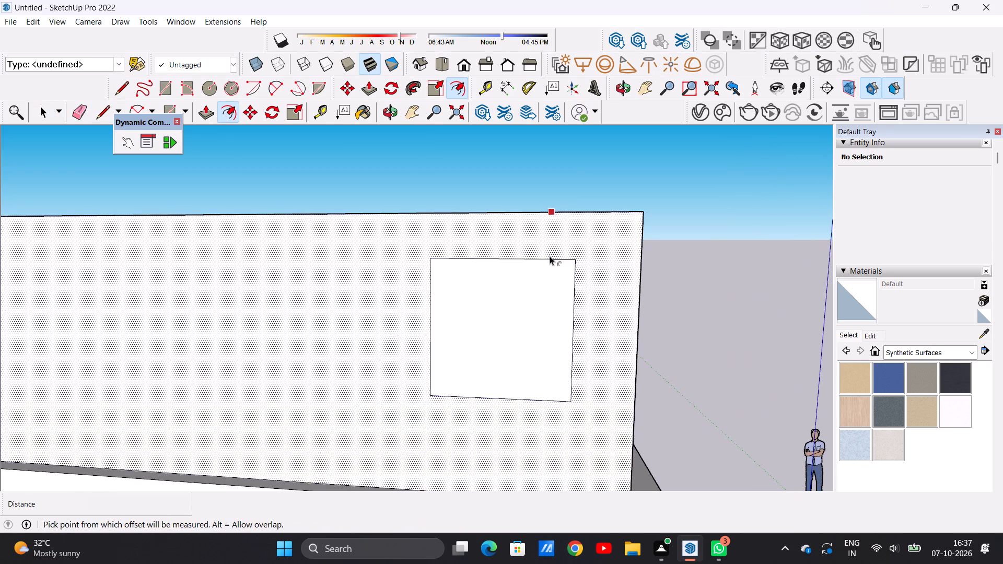
pyautogui.click(519, 266)
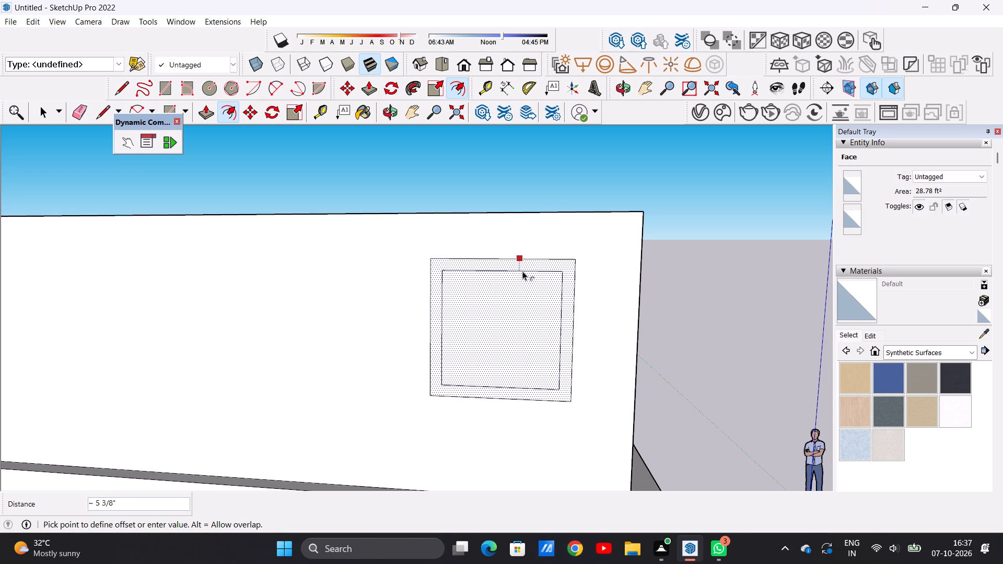
pyautogui.click(522, 271)
pyautogui.press('space')
# Draw two vertical lines about 4' 6" long across the outer side's inner frame outline to form a central mullion.
pyautogui.write('L')
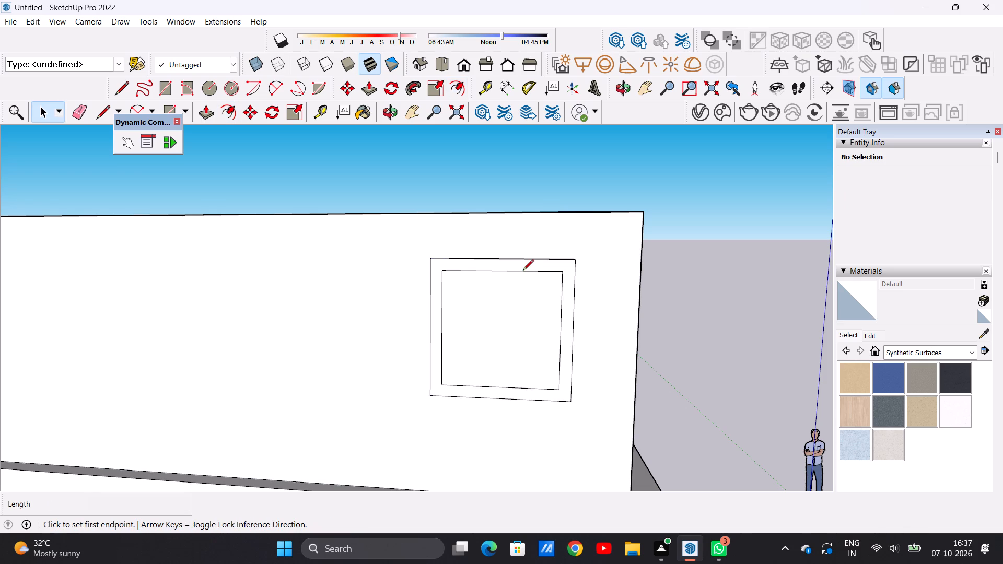
pyautogui.click(494, 274)
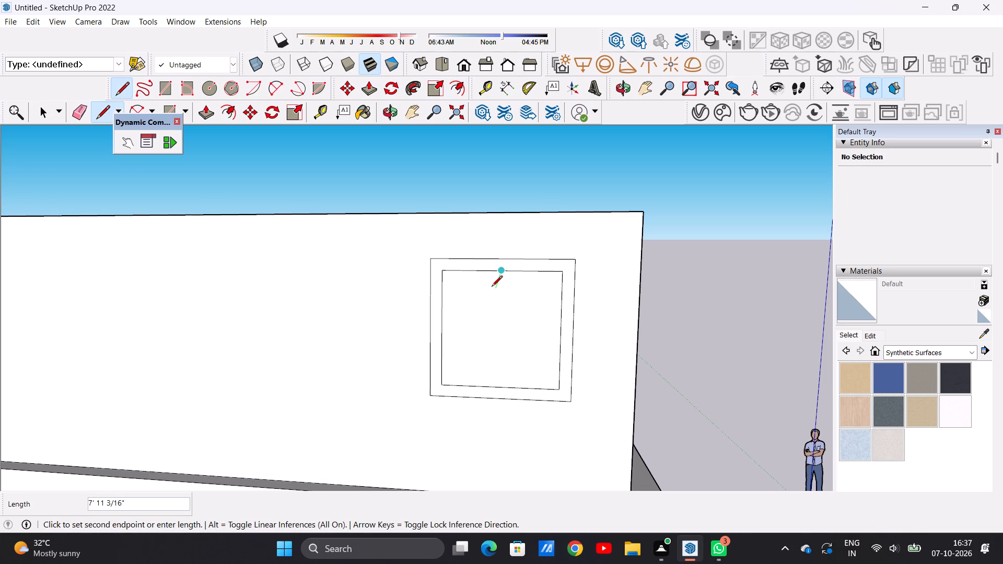
pyautogui.click(493, 275)
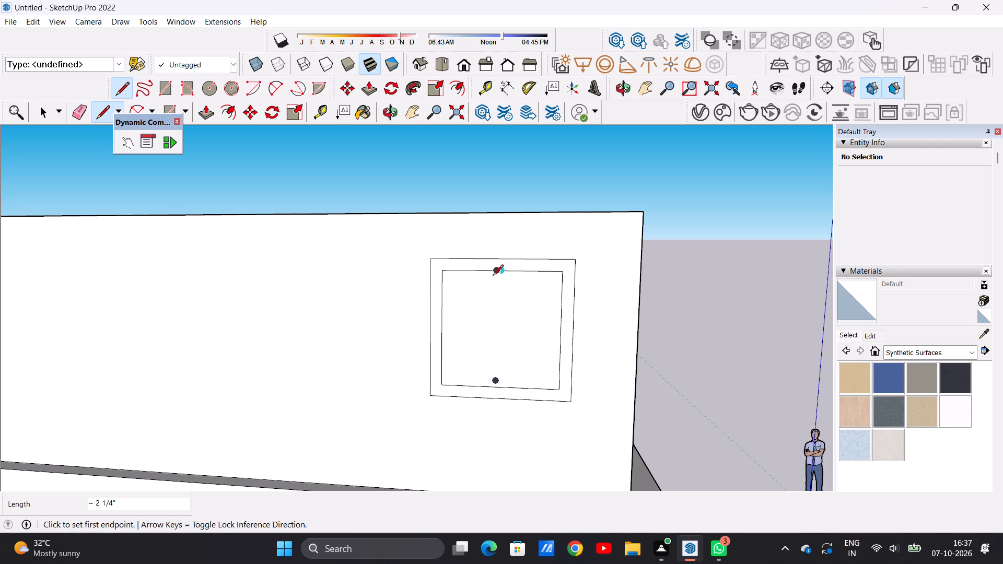
pyautogui.click(489, 390)
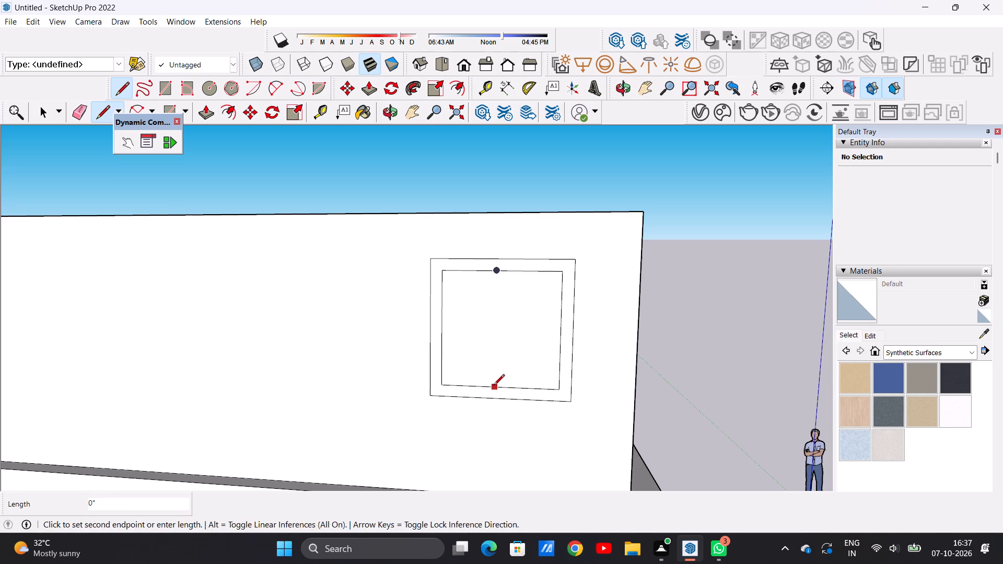
pyautogui.click(494, 386)
pyautogui.click(496, 273)
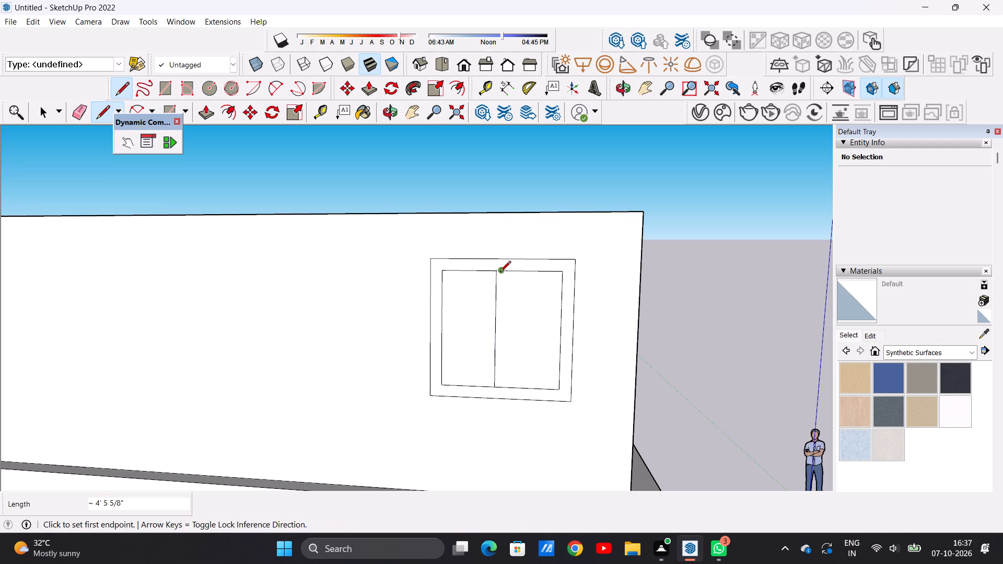
pyautogui.click(511, 273)
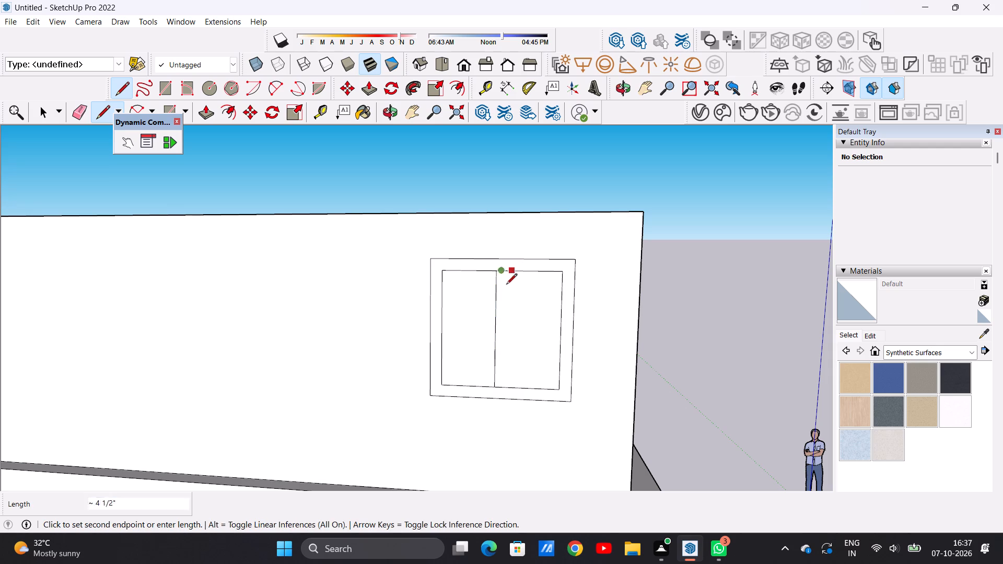
pyautogui.click(509, 388)
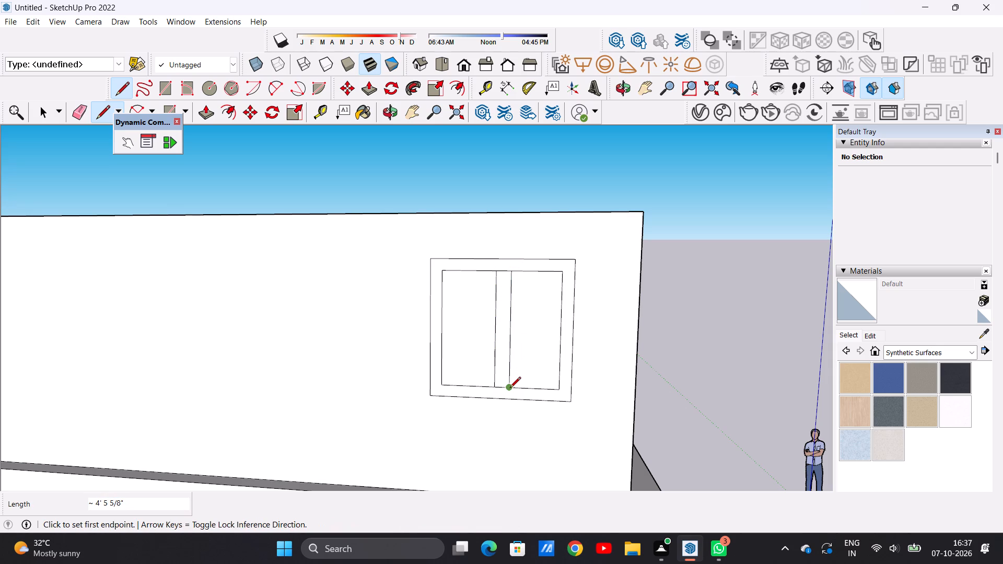
pyautogui.press('space')
# Draw a window rectangle about 5' 1" by 4' 7" on the rear wall inside the upper floor's right bay.
pyautogui.scroll(-4, 534, 359)
pyautogui.scroll(-14, 525, 300)
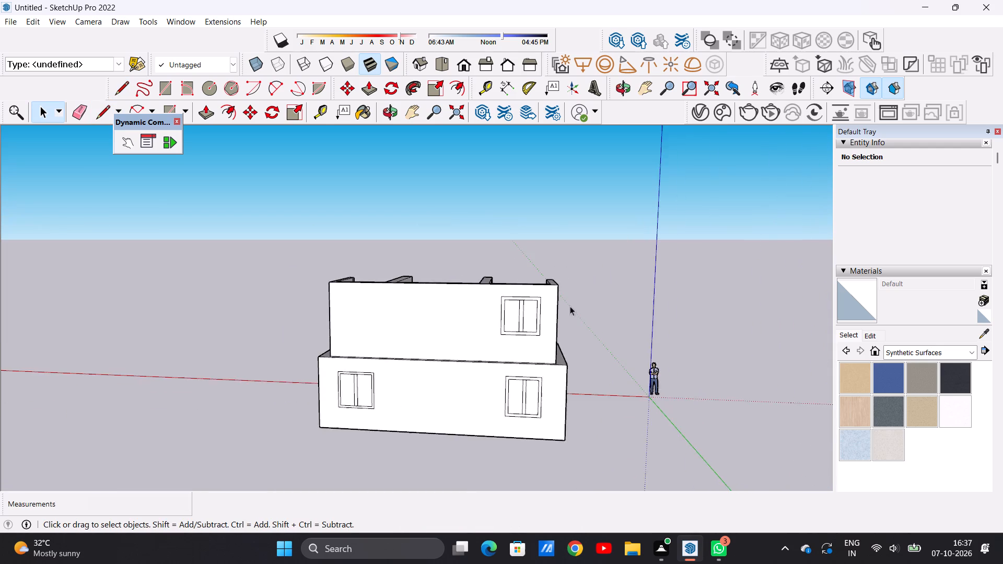
pyautogui.moveTo(601, 309); pyautogui.dragTo(162, 324, button='middle')
pyautogui.moveTo(530, 352); pyautogui.dragTo(284, 325, button='middle')
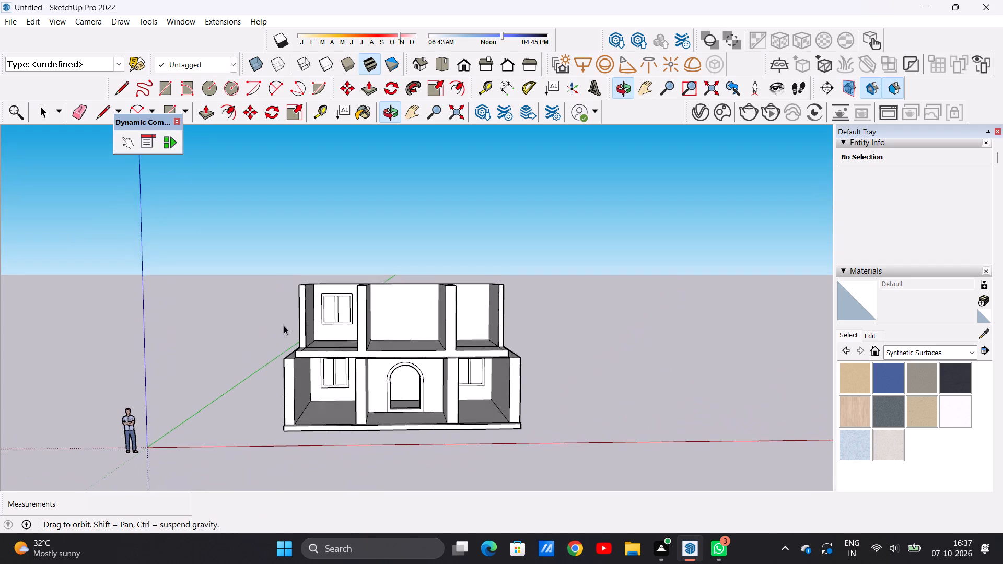
pyautogui.moveTo(284, 325); pyautogui.dragTo(284, 326, button='middle')
pyautogui.scroll(5, 424, 318)
pyautogui.moveTo(423, 318); pyautogui.dragTo(412, 383, button='middle')
pyautogui.scroll(-9, 442, 324)
pyautogui.scroll(4, 487, 324)
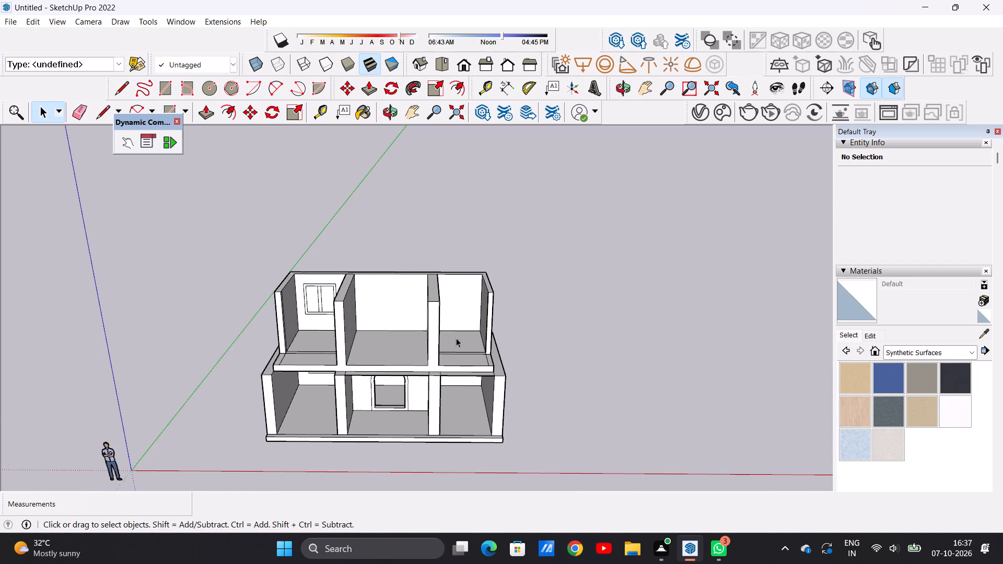
pyautogui.moveTo(456, 338); pyautogui.dragTo(451, 280, button='middle')
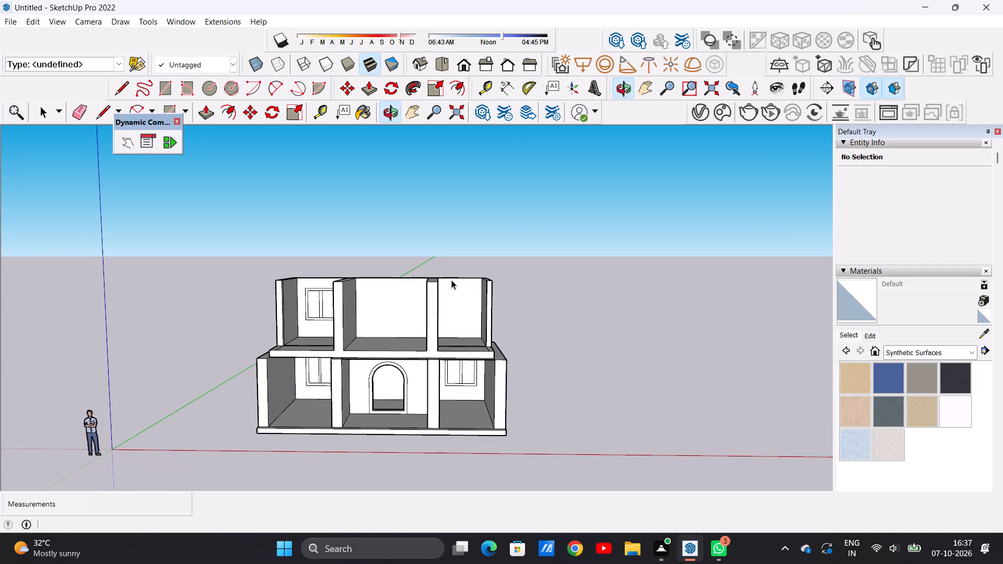
pyautogui.scroll(12, 478, 303)
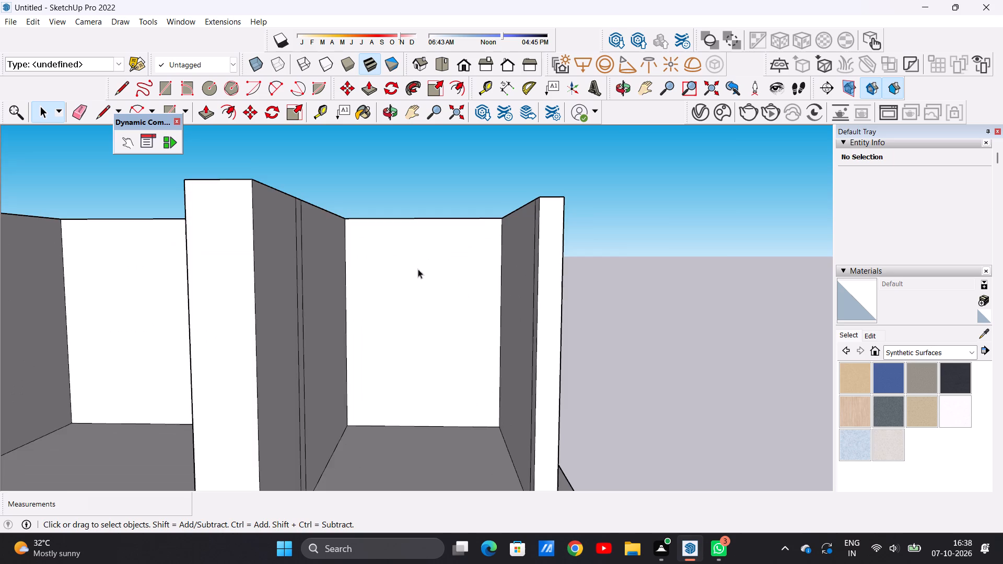
pyautogui.scroll(4, 421, 281)
pyautogui.press('r')
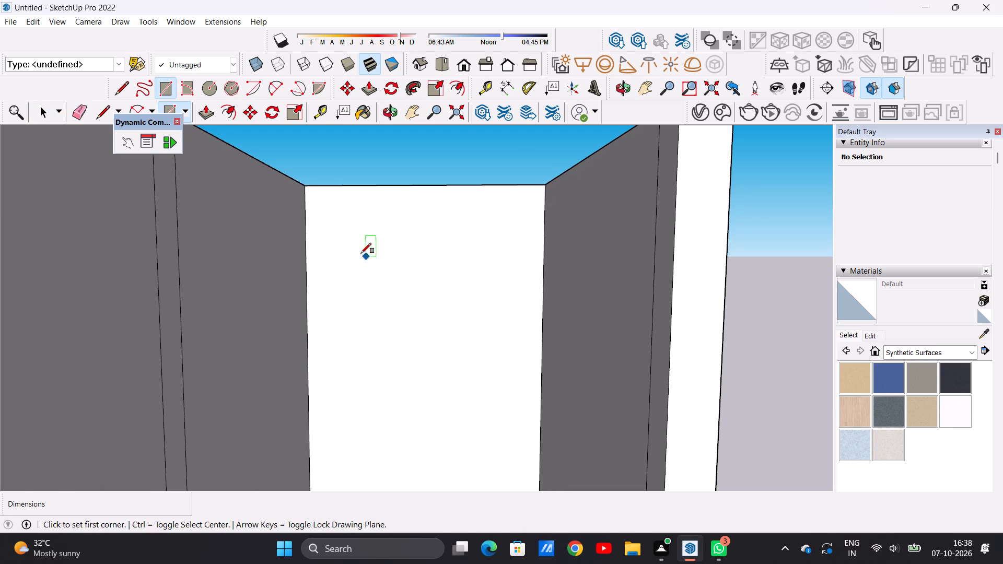
pyautogui.click(348, 244)
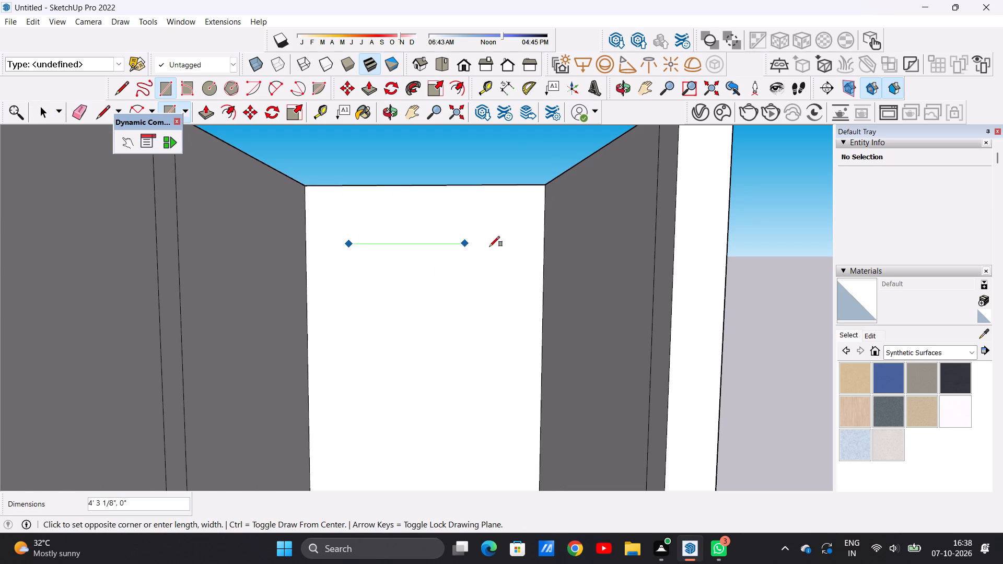
pyautogui.click(495, 404)
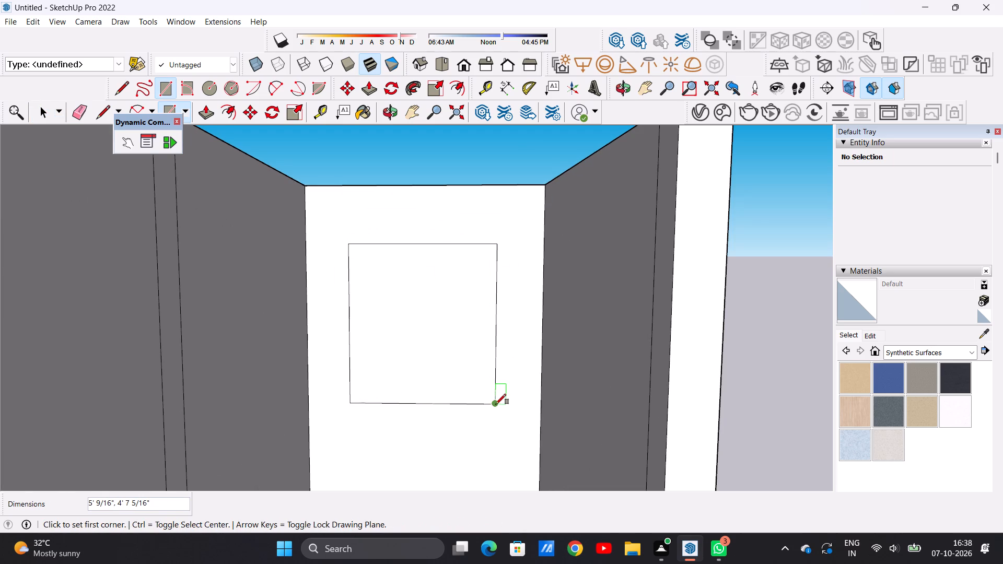
pyautogui.press('space')
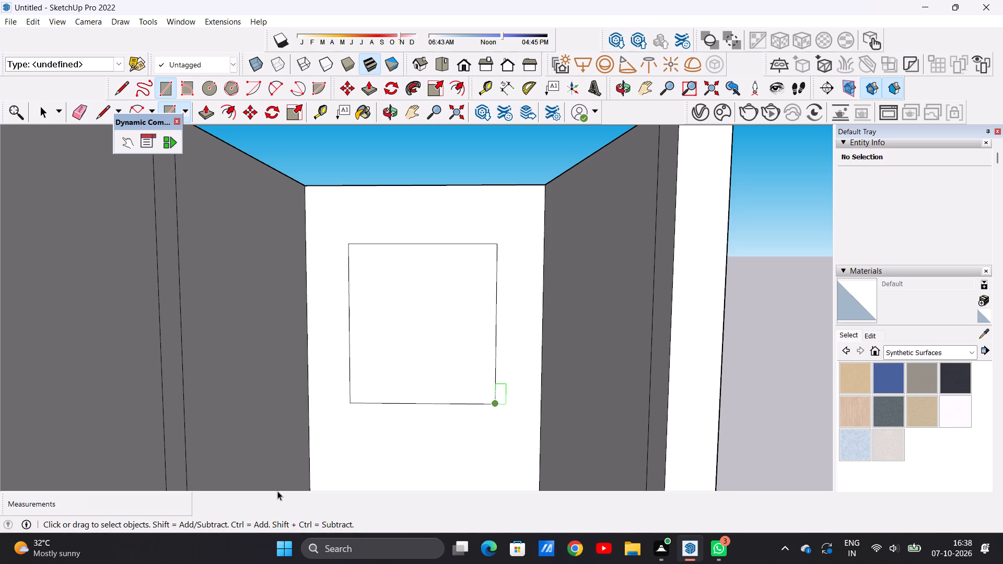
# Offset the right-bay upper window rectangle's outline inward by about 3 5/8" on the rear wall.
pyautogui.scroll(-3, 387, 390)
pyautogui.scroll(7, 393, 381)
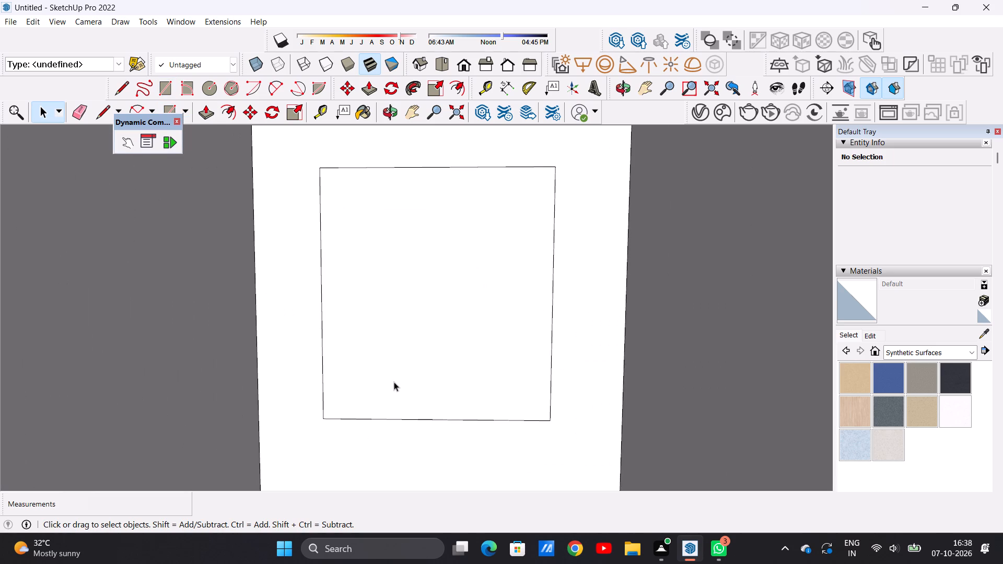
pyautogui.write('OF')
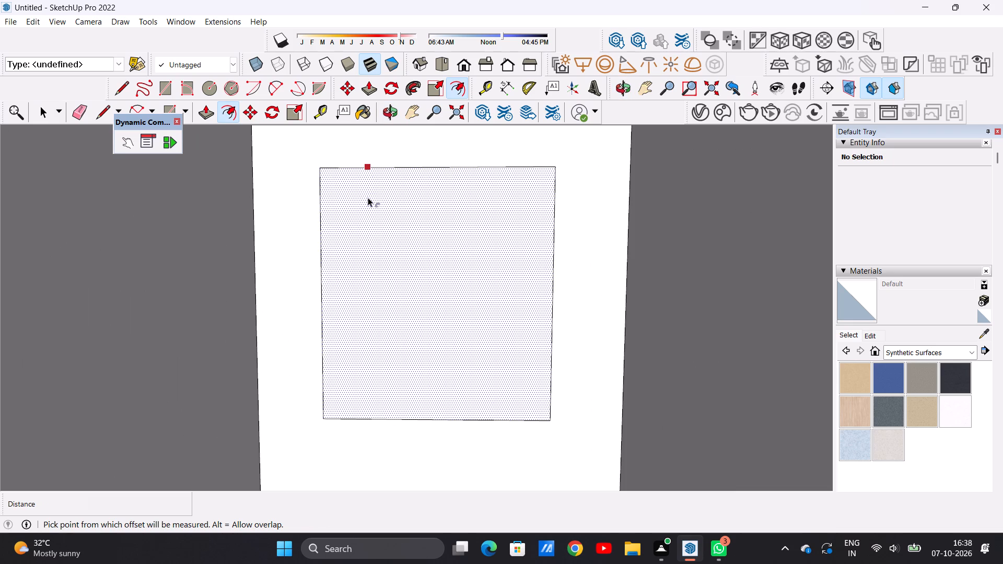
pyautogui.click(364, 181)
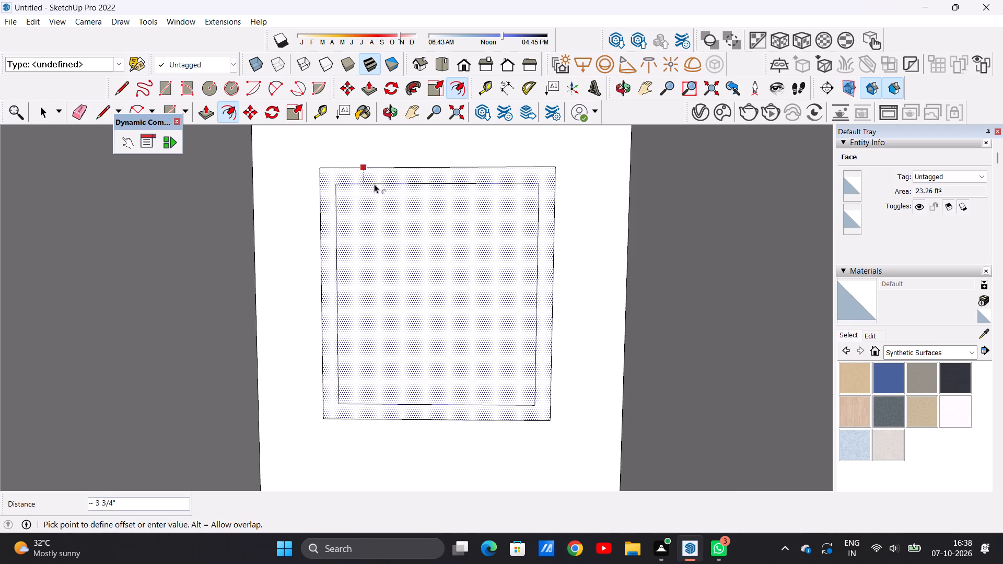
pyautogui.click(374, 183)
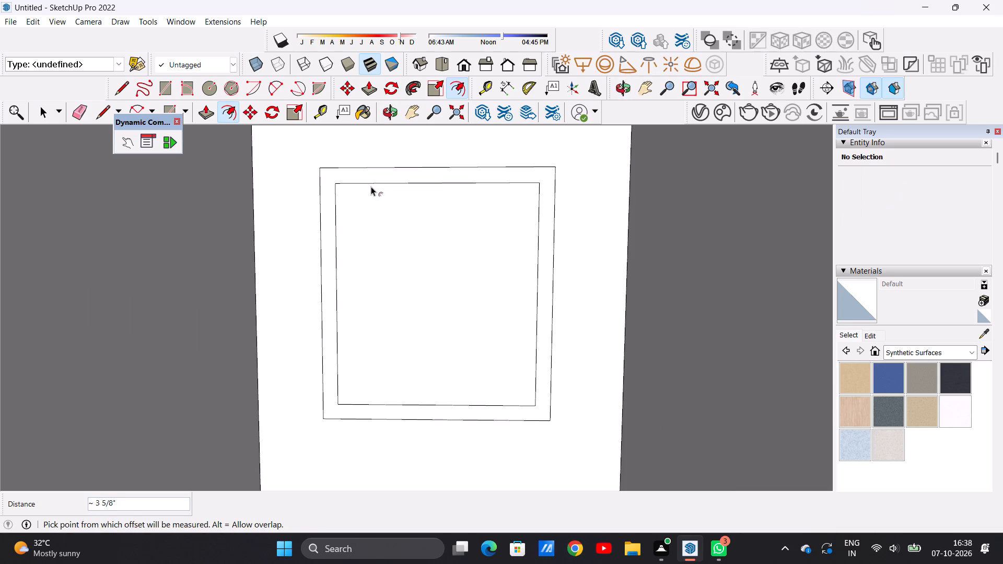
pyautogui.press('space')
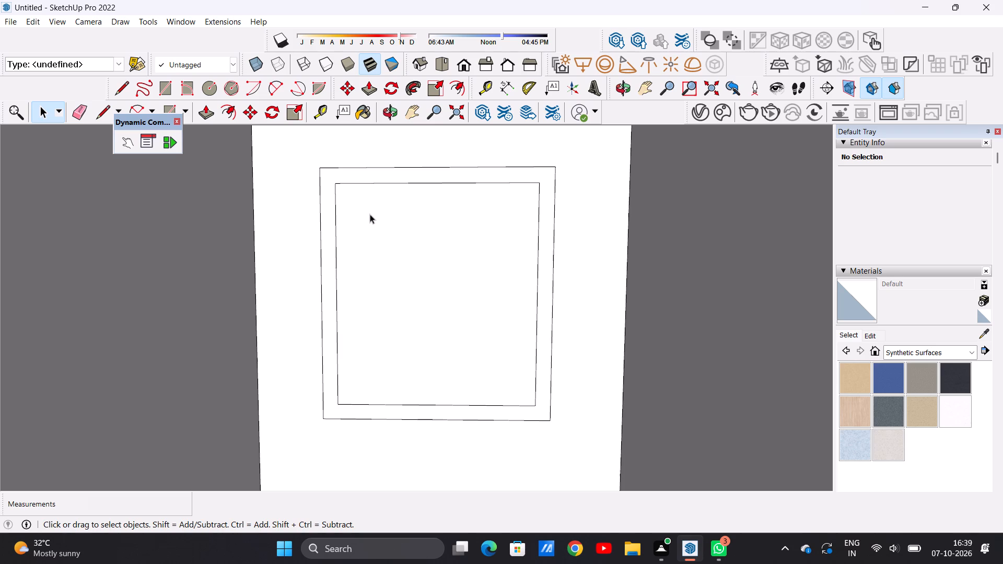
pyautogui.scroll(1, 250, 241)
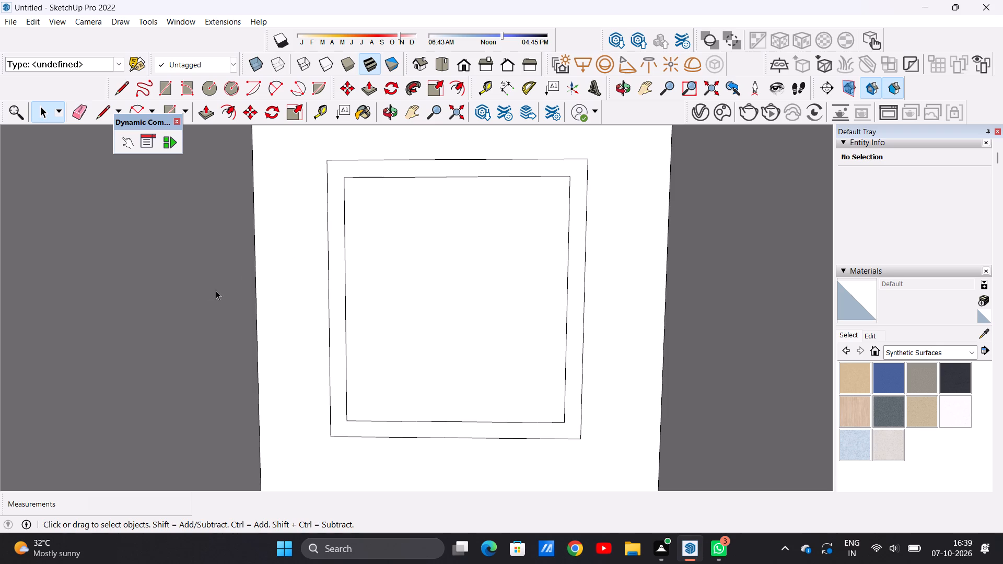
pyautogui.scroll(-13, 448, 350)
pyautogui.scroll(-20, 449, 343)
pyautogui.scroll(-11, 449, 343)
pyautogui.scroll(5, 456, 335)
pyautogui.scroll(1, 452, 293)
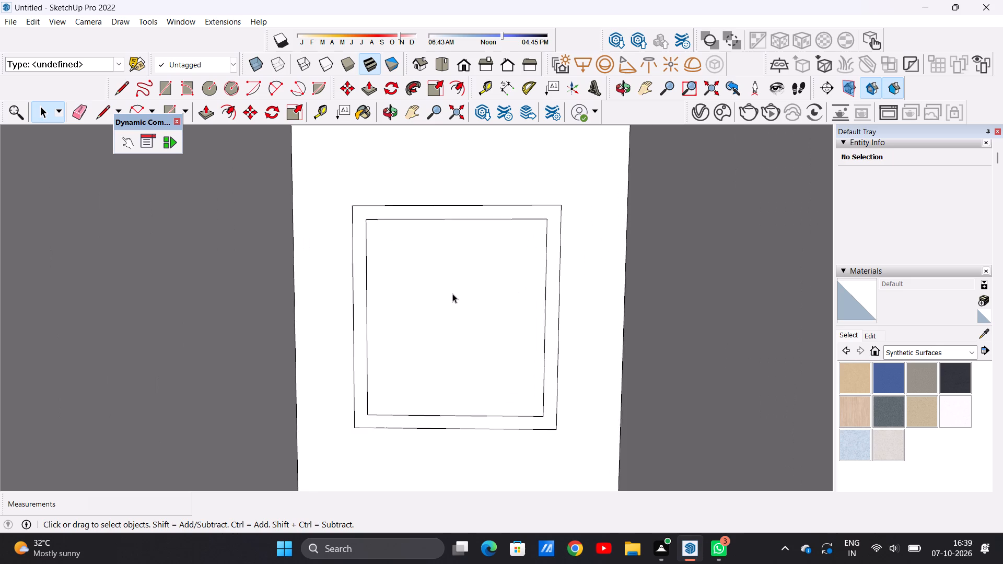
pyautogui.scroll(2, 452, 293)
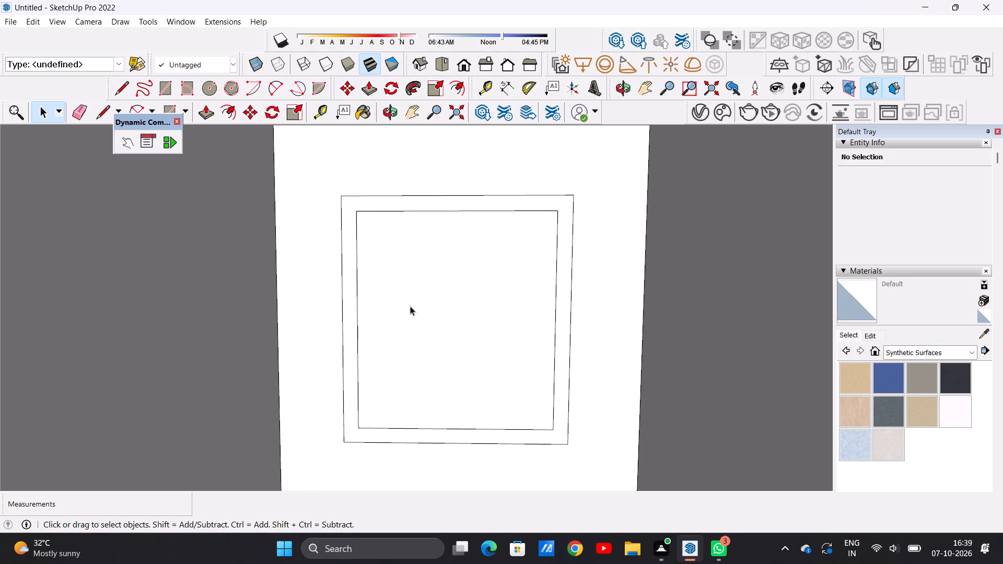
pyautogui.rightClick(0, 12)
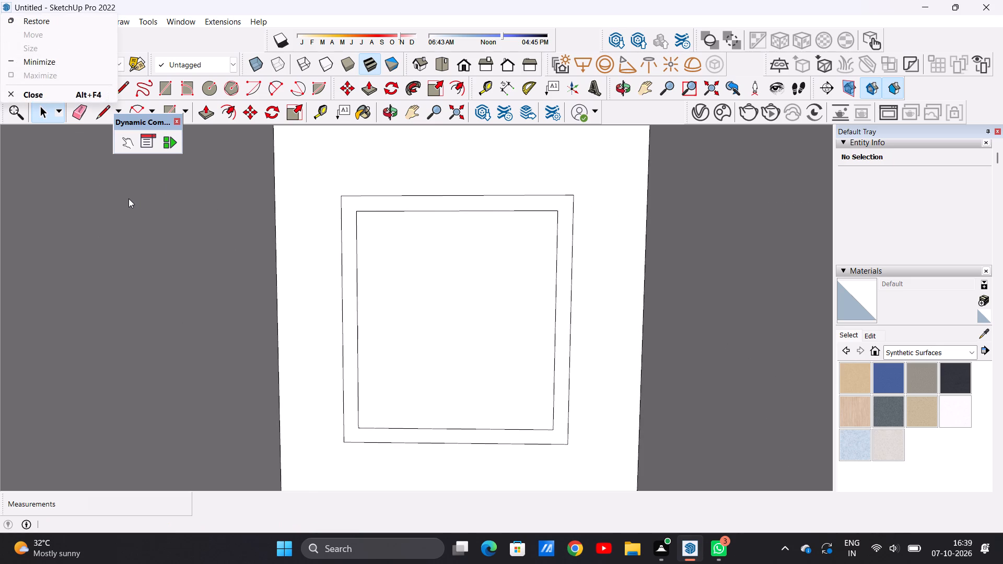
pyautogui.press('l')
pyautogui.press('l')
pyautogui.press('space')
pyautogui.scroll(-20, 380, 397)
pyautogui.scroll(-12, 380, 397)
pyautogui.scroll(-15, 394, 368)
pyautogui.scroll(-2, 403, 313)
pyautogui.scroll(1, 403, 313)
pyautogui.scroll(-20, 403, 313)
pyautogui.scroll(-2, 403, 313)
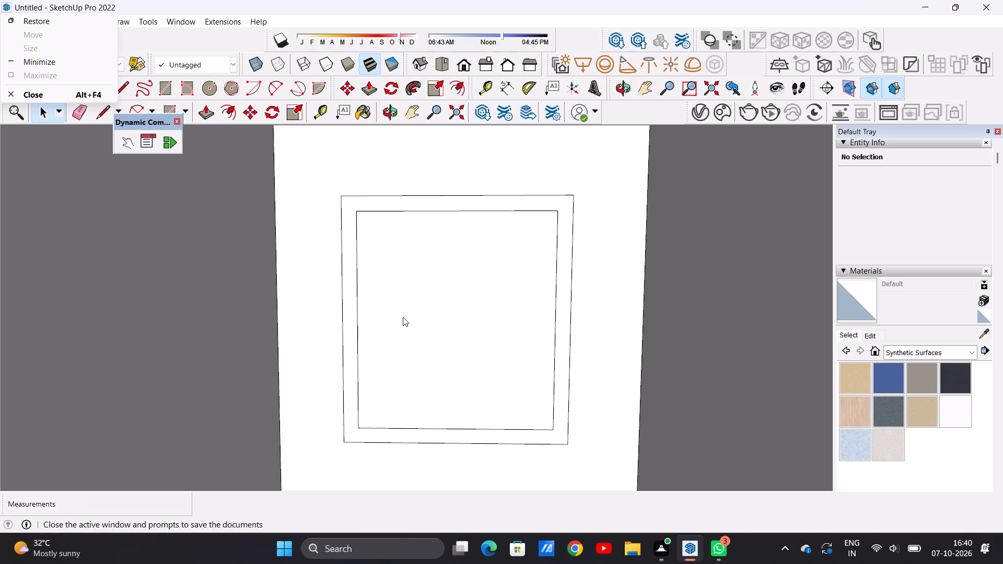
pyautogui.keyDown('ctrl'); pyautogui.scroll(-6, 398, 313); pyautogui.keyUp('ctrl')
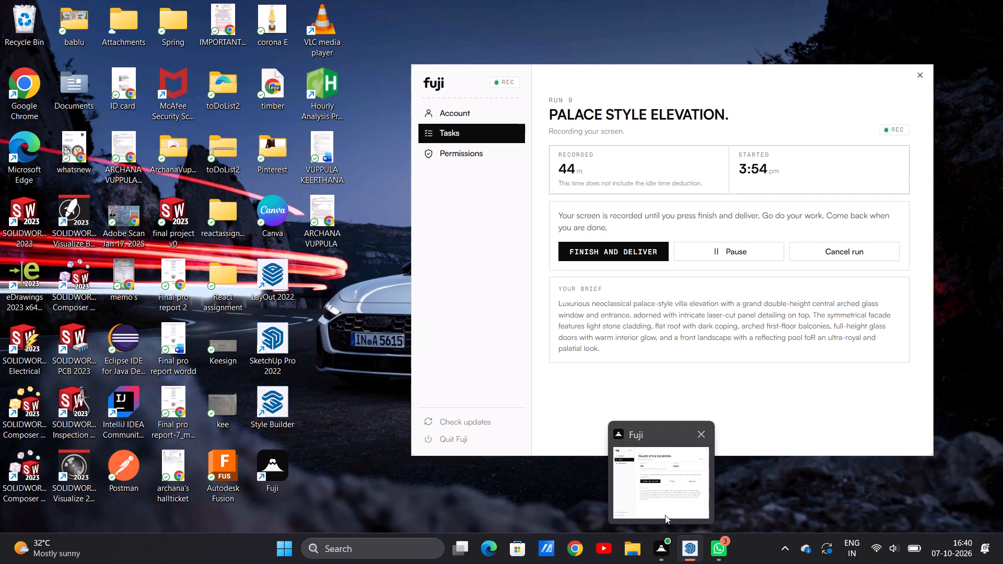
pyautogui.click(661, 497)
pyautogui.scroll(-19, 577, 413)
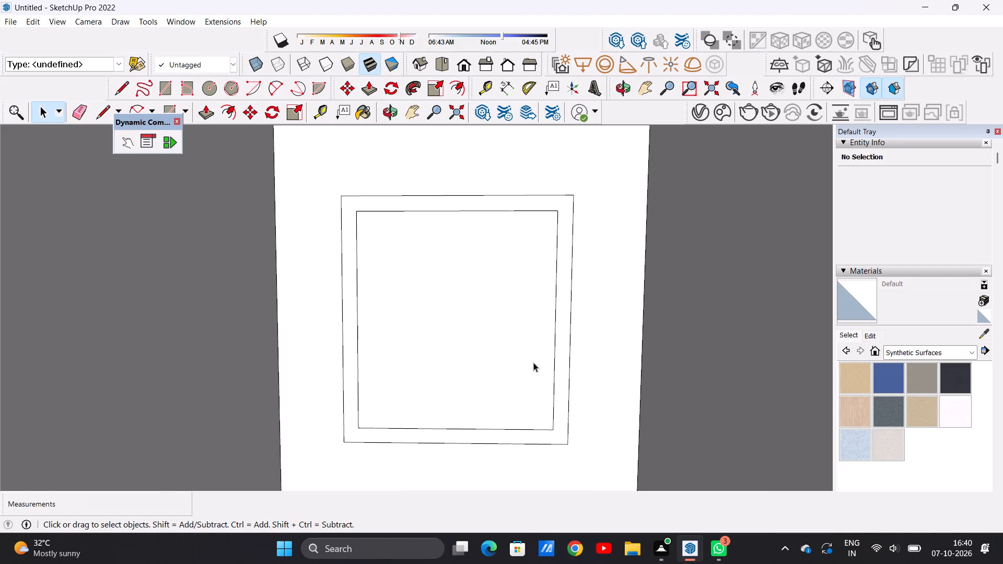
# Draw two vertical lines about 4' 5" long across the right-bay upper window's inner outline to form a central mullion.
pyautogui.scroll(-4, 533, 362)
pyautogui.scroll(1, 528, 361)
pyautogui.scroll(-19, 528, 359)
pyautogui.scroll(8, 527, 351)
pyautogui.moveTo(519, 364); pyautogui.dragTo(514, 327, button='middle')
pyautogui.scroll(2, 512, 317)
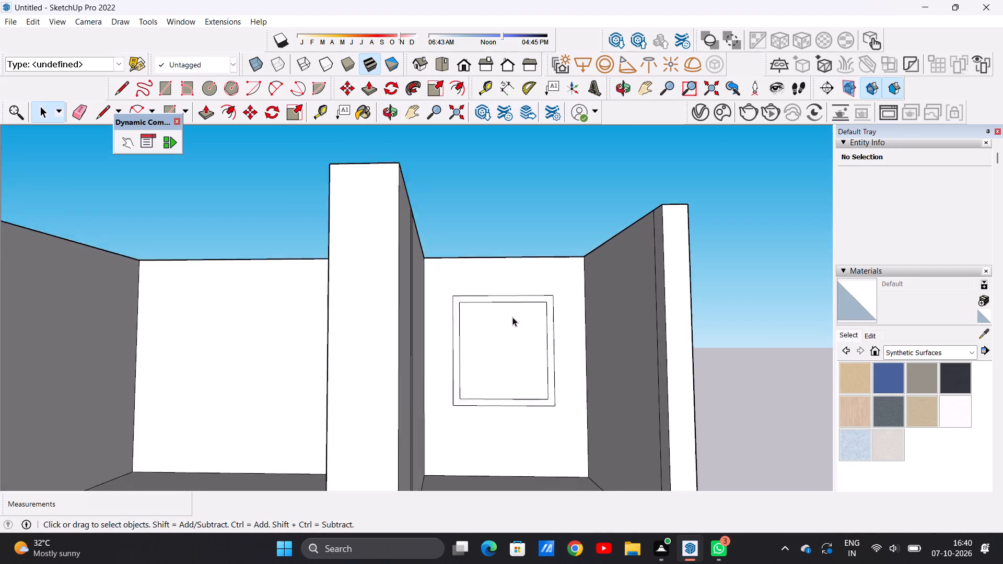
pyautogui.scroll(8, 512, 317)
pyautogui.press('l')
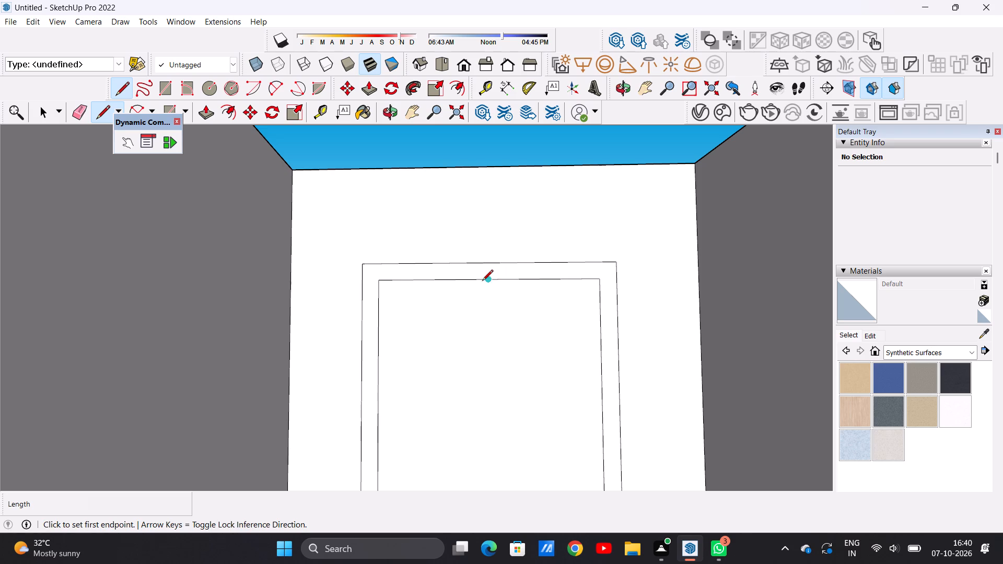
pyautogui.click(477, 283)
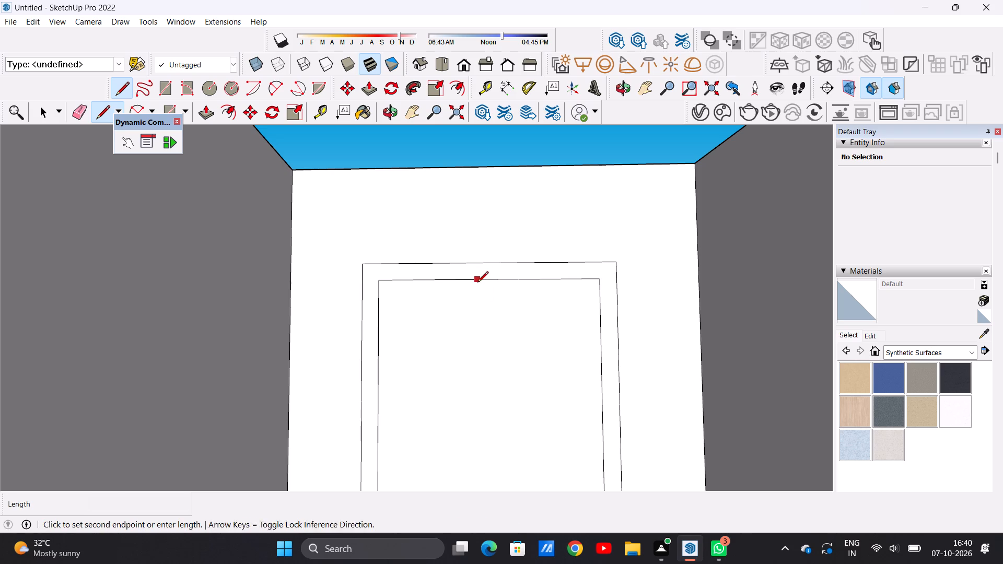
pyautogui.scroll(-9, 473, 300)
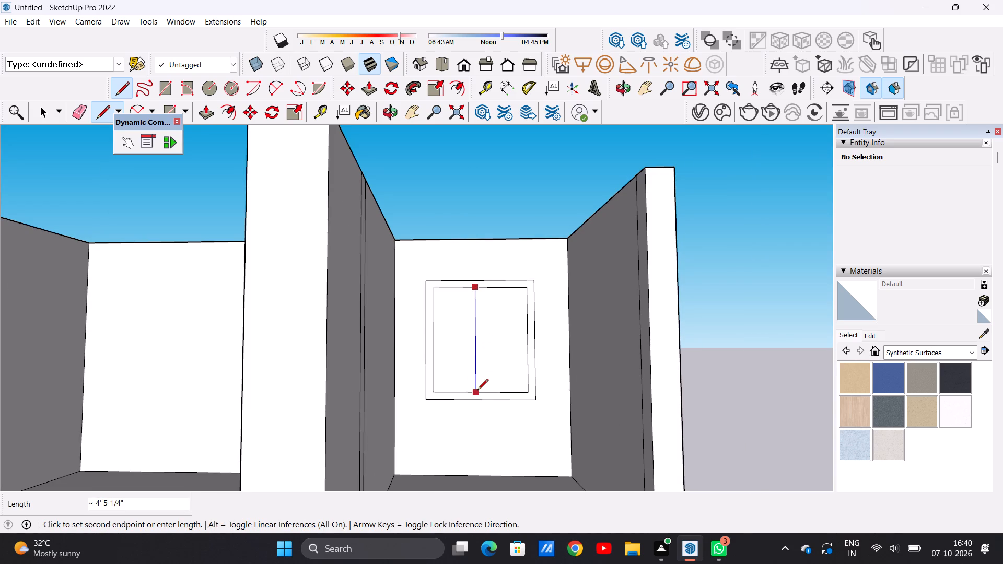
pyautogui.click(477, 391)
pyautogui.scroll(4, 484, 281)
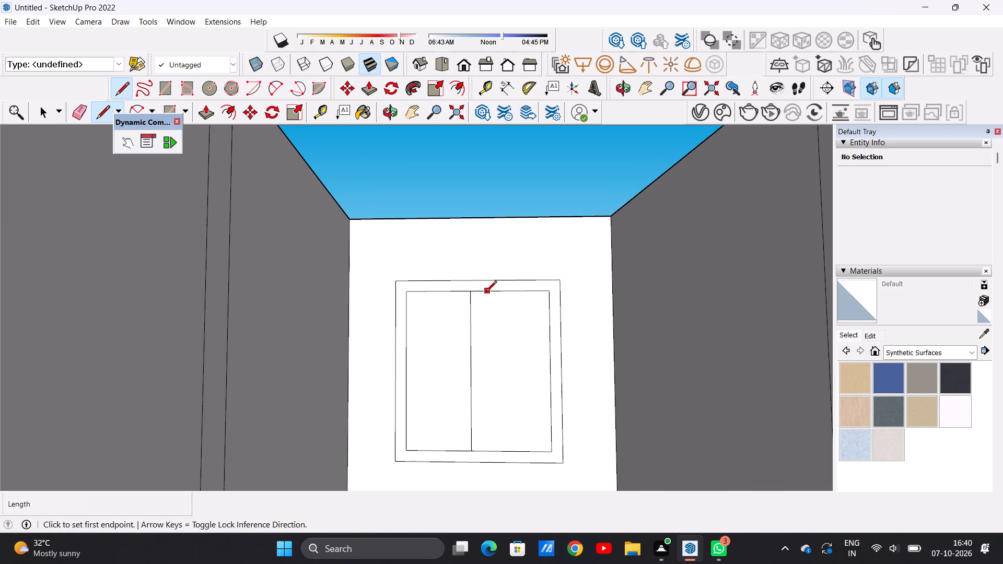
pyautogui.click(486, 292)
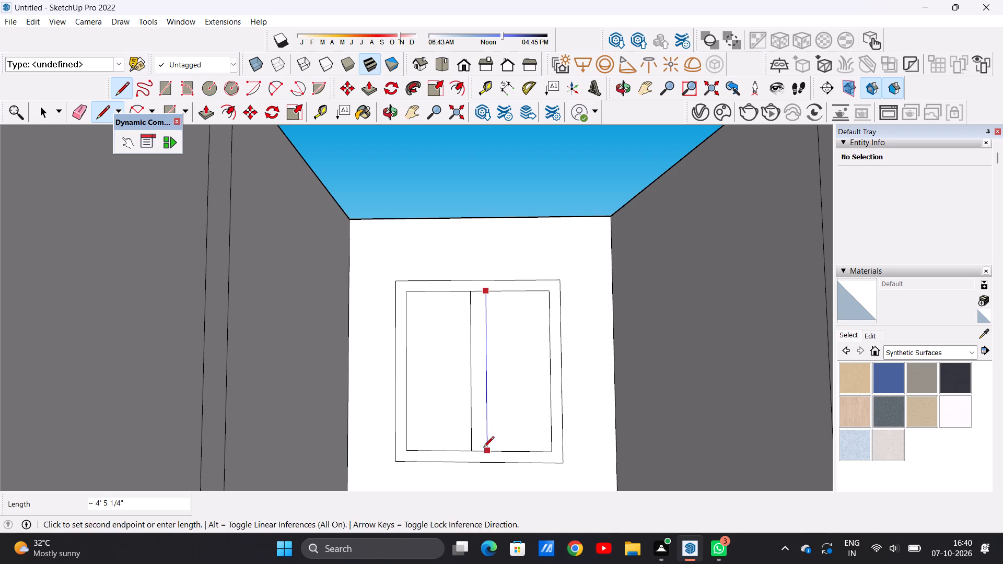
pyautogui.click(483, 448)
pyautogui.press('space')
# Examine the rear wall's outer side and compare the window layouts of the upper floor's side bays.
pyautogui.scroll(-12, 472, 380)
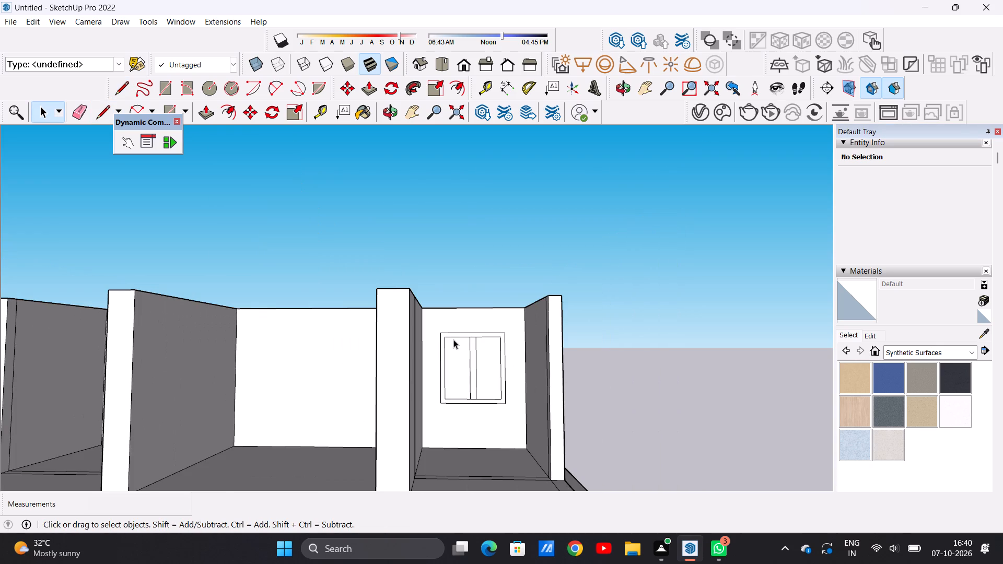
pyautogui.scroll(-4, 452, 327)
pyautogui.moveTo(519, 340); pyautogui.dragTo(203, 385, button='middle')
pyautogui.moveTo(454, 361); pyautogui.dragTo(132, 361, button='middle')
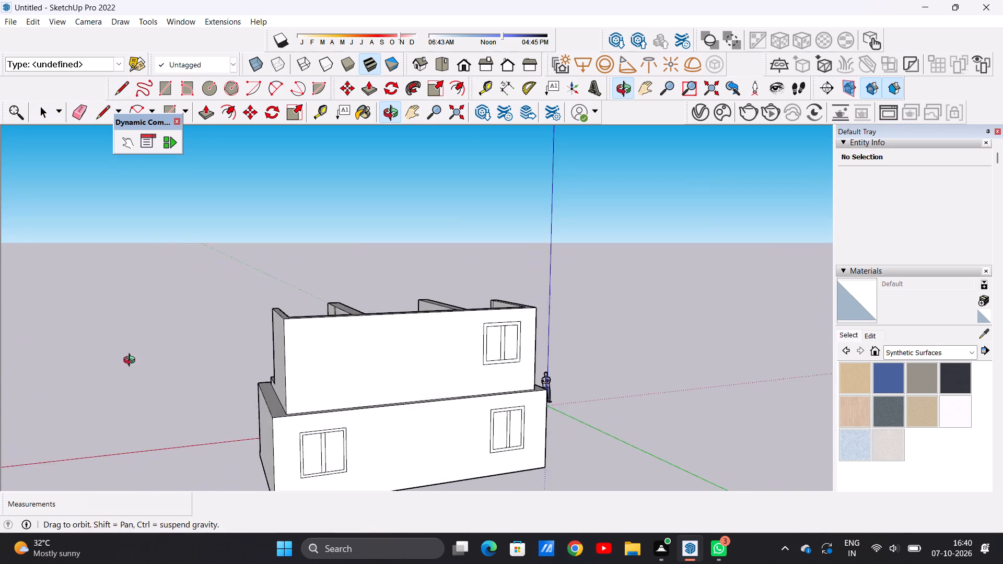
pyautogui.moveTo(132, 361); pyautogui.dragTo(487, 421, button='middle')
pyautogui.moveTo(343, 380); pyautogui.dragTo(601, 365, button='middle')
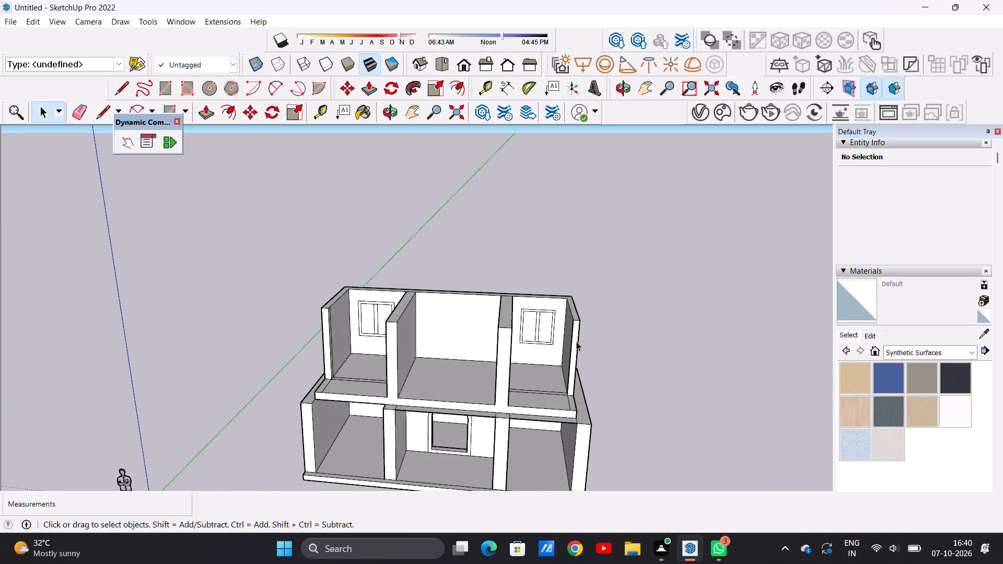
pyautogui.scroll(5, 535, 345)
pyautogui.moveTo(556, 362); pyautogui.dragTo(554, 319, button='middle')
pyautogui.scroll(9, 555, 323)
pyautogui.scroll(-5, 537, 302)
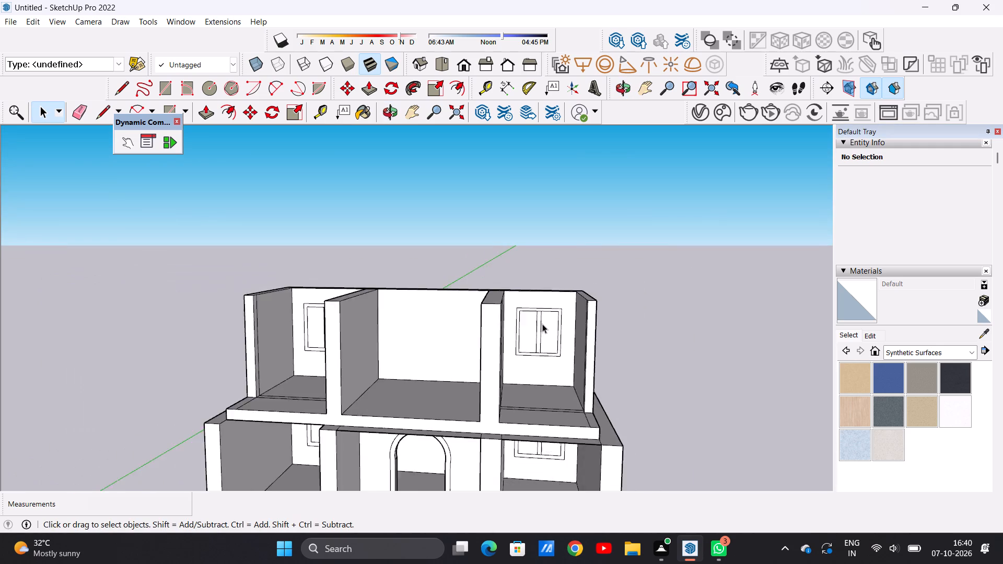
pyautogui.scroll(-8, 542, 324)
pyautogui.scroll(1, 639, 337)
pyautogui.moveTo(638, 337); pyautogui.dragTo(601, 359, button='middle')
pyautogui.moveTo(527, 369); pyautogui.dragTo(549, 362, button='middle')
pyautogui.scroll(10, 548, 343)
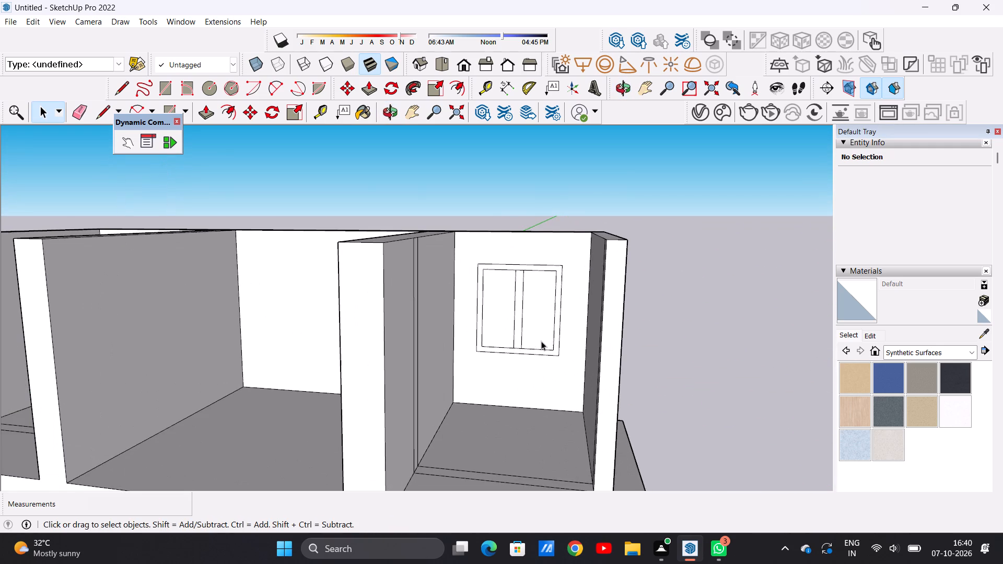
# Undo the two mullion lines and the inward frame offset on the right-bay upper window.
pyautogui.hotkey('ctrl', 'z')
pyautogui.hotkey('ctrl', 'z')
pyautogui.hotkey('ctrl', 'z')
# Push the right-bay upper window rectangle about 1' 3" through the rear wall to cut an opening.
pyautogui.moveTo(549, 283); pyautogui.dragTo(461, 347, button='middle')
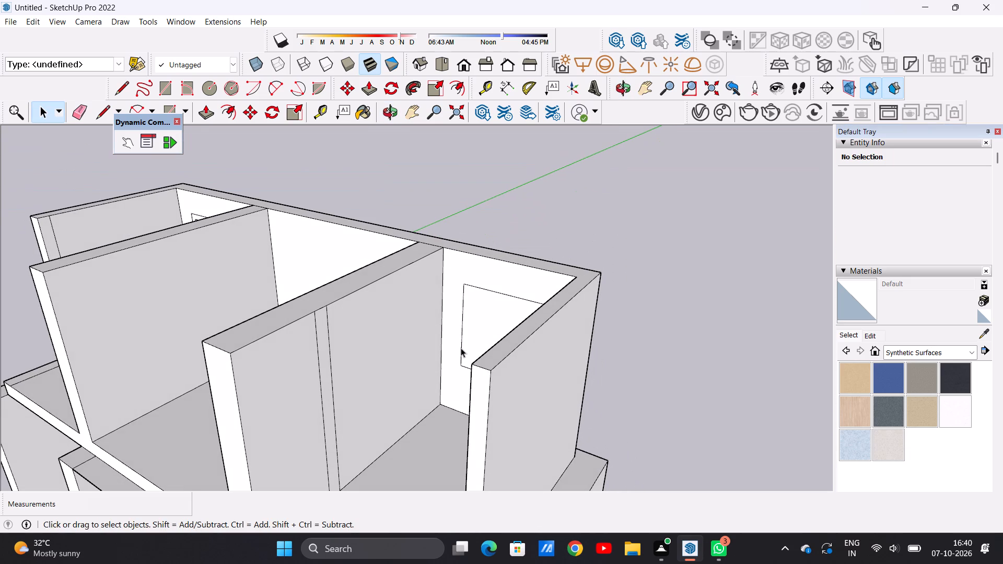
pyautogui.press('p')
pyautogui.click(488, 313)
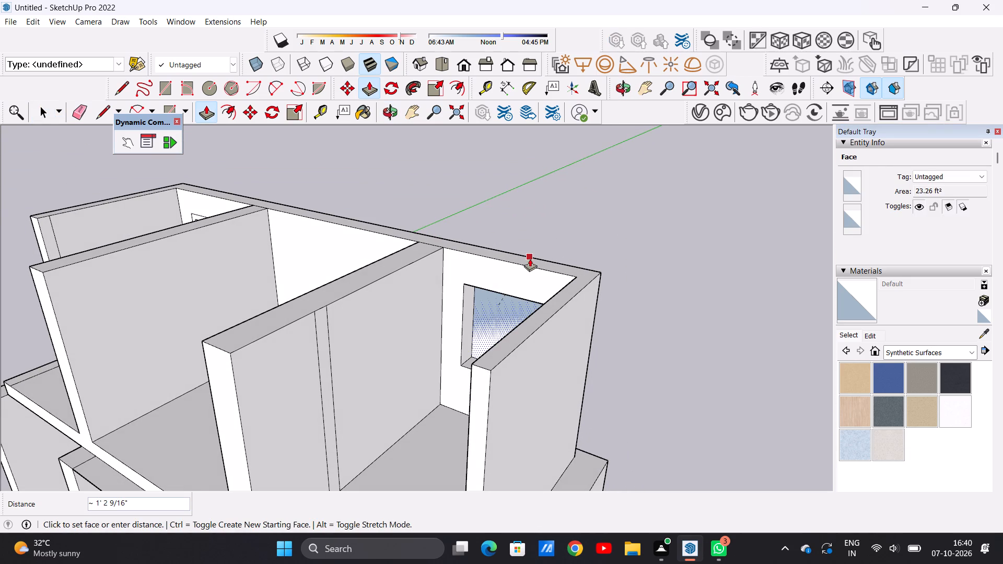
pyautogui.click(531, 256)
pyautogui.press('space')
# Draw a line about 4' 7" long between the right-bay opening's two upper corners on the room side to close it.
pyautogui.moveTo(441, 335); pyautogui.dragTo(539, 267, button='middle')
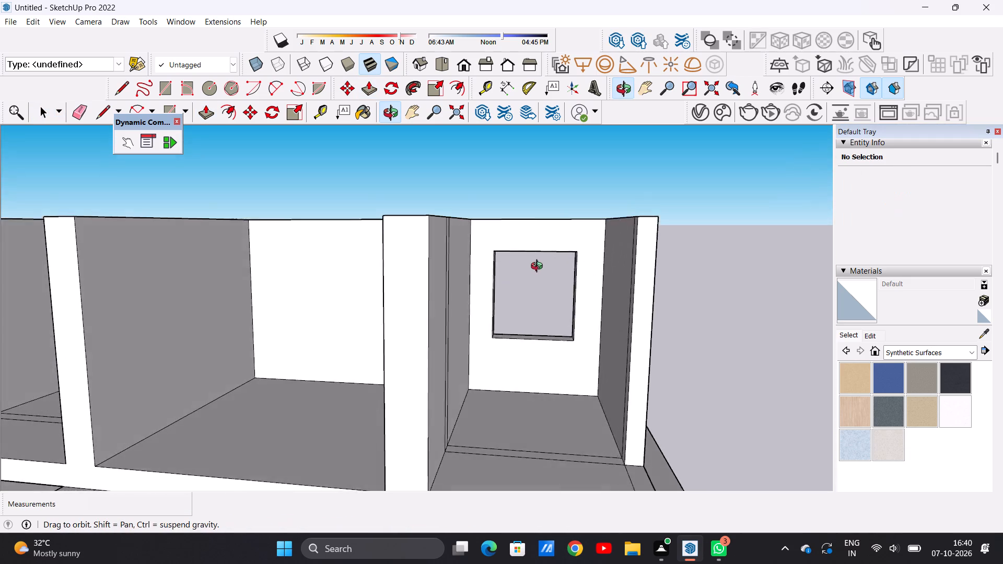
pyautogui.moveTo(539, 267); pyautogui.dragTo(541, 265, button='middle')
pyautogui.scroll(15, 555, 309)
pyautogui.scroll(-11, 505, 329)
pyautogui.scroll(3, 506, 334)
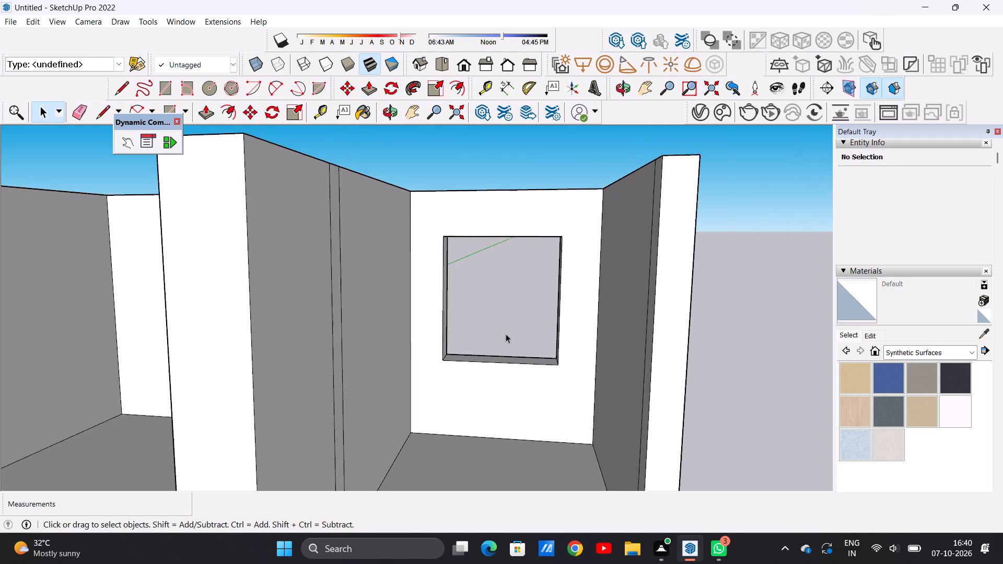
pyautogui.scroll(1, 506, 334)
pyautogui.press('l')
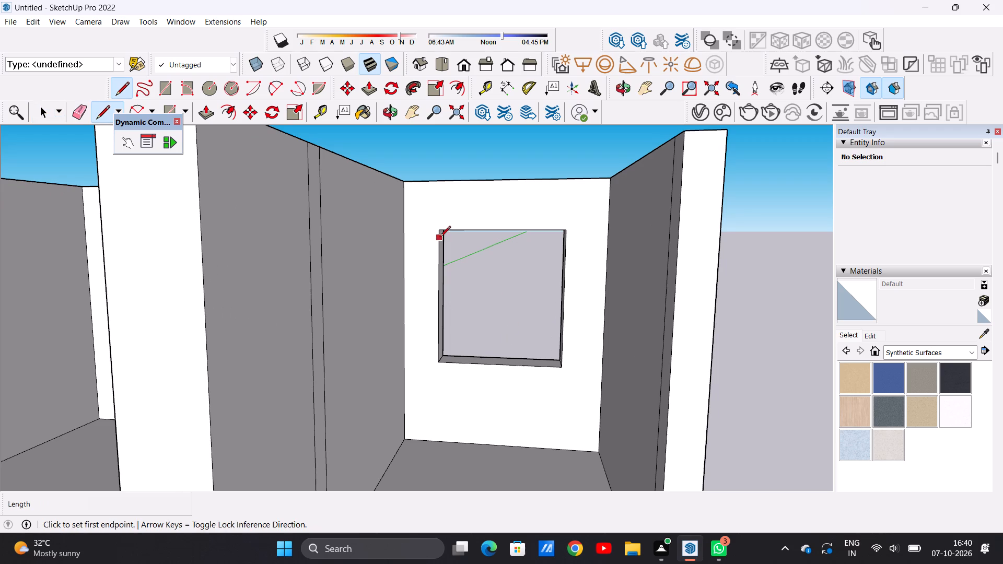
pyautogui.click(438, 235)
pyautogui.click(562, 232)
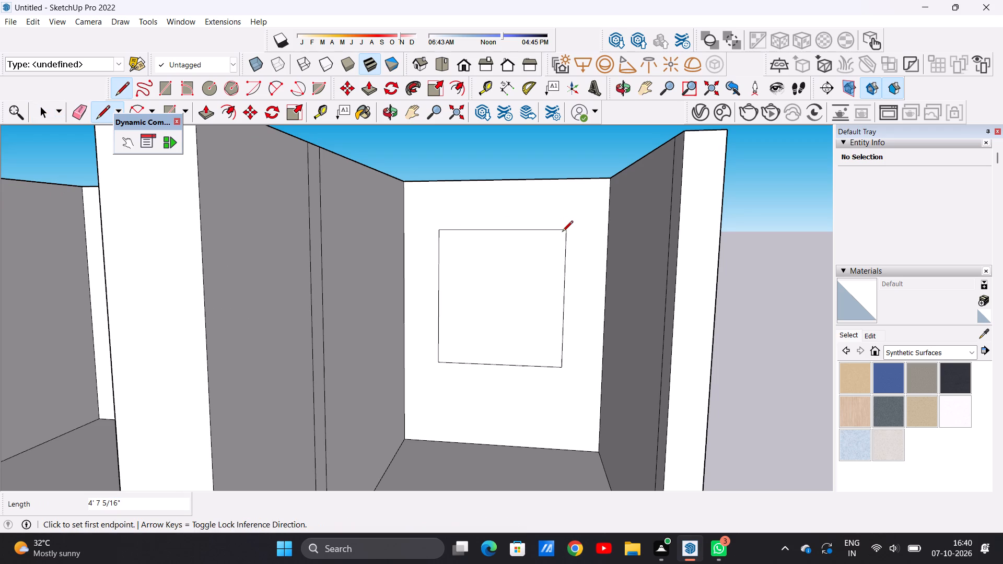
# Offset the right-bay upper window's outline about 4 13/16" inward on the room side to form its frame.
pyautogui.press('space')
pyautogui.press('o')
pyautogui.press('f')
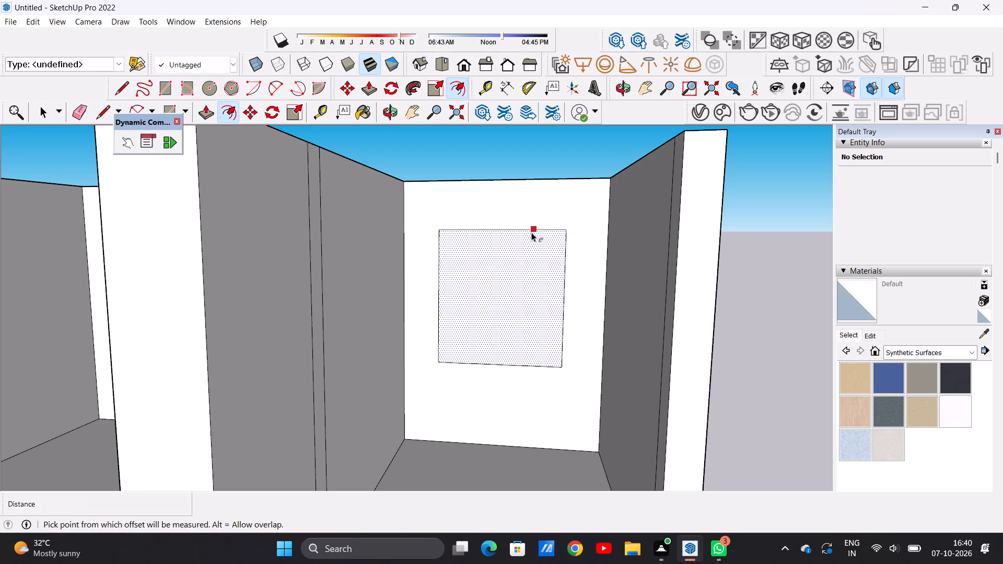
pyautogui.click(493, 234)
pyautogui.click(494, 241)
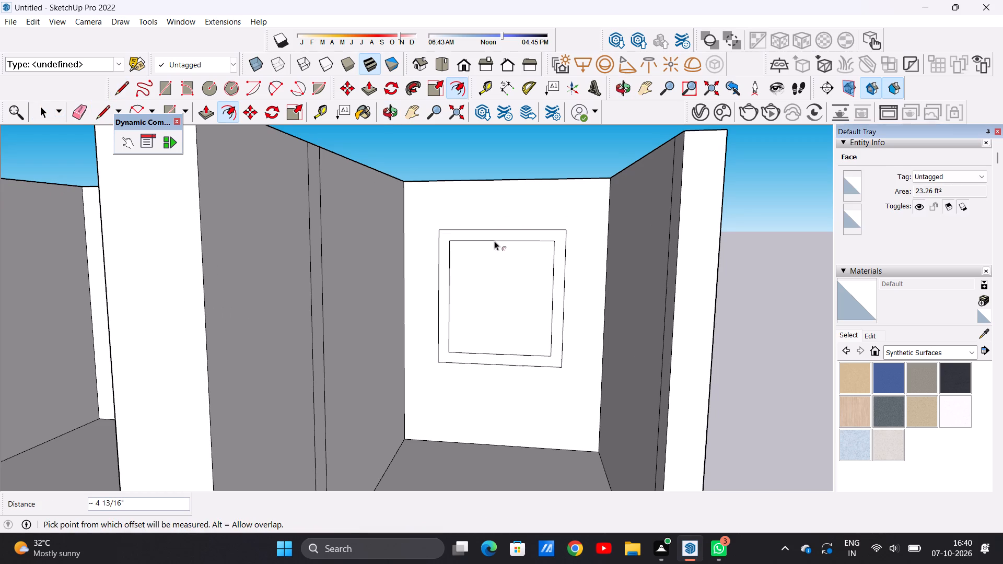
# Draw two parallel vertical mullion lines about 4' 3" long between the inner frame's top and bottom edges on the room side.
pyautogui.press('space')
pyautogui.write('L')
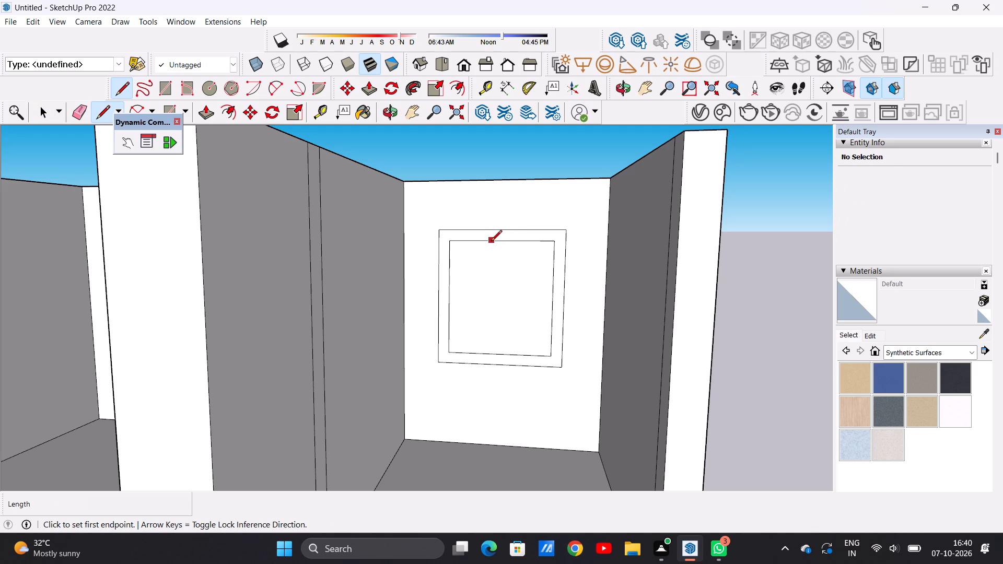
pyautogui.click(493, 242)
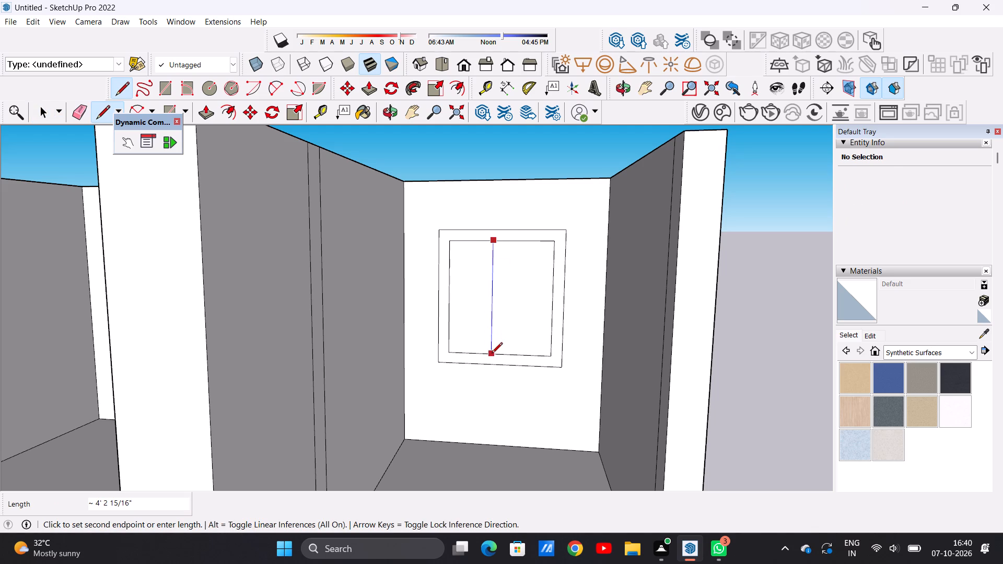
pyautogui.click(492, 354)
pyautogui.click(505, 242)
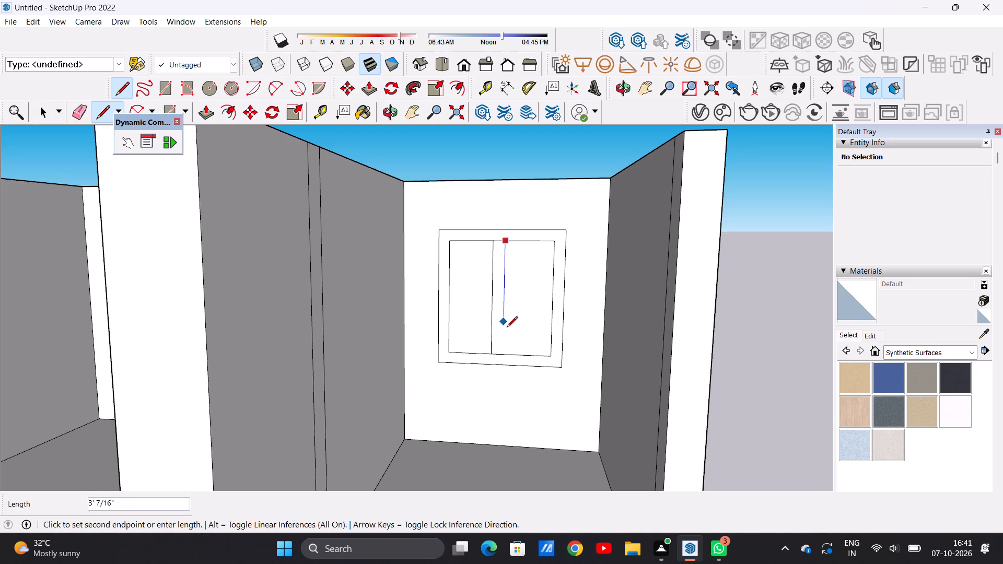
pyautogui.click(510, 351)
pyautogui.press('space')
# On the rear wall's outer side, draw two vertical mullion lines about 5' 1" long across the right-bay upper opening, closing it with faces.
pyautogui.moveTo(547, 280); pyautogui.dragTo(343, 294, button='middle')
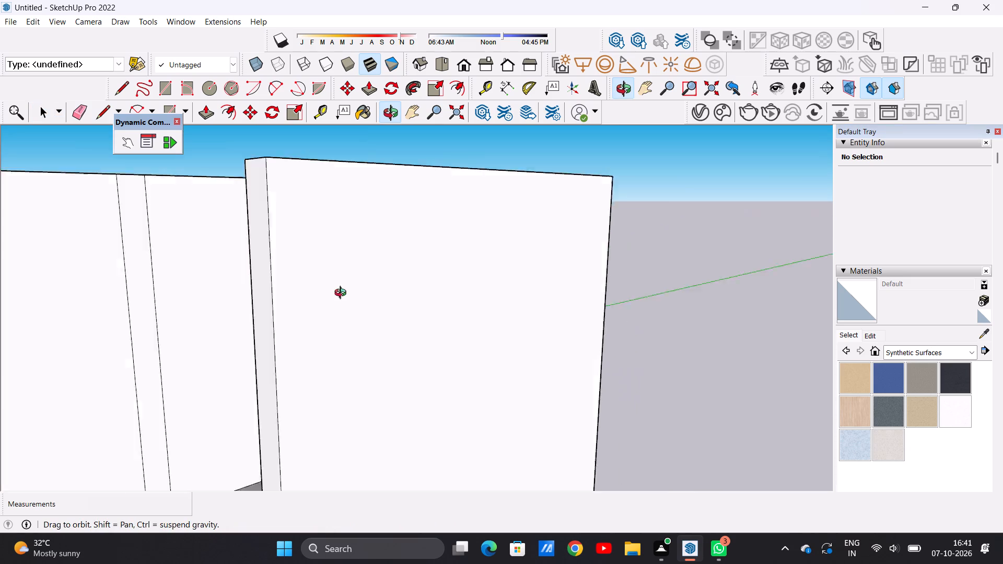
pyautogui.moveTo(343, 294); pyautogui.dragTo(148, 316, button='middle')
pyautogui.scroll(-2, 309, 296)
pyautogui.moveTo(422, 302); pyautogui.dragTo(265, 295, button='middle')
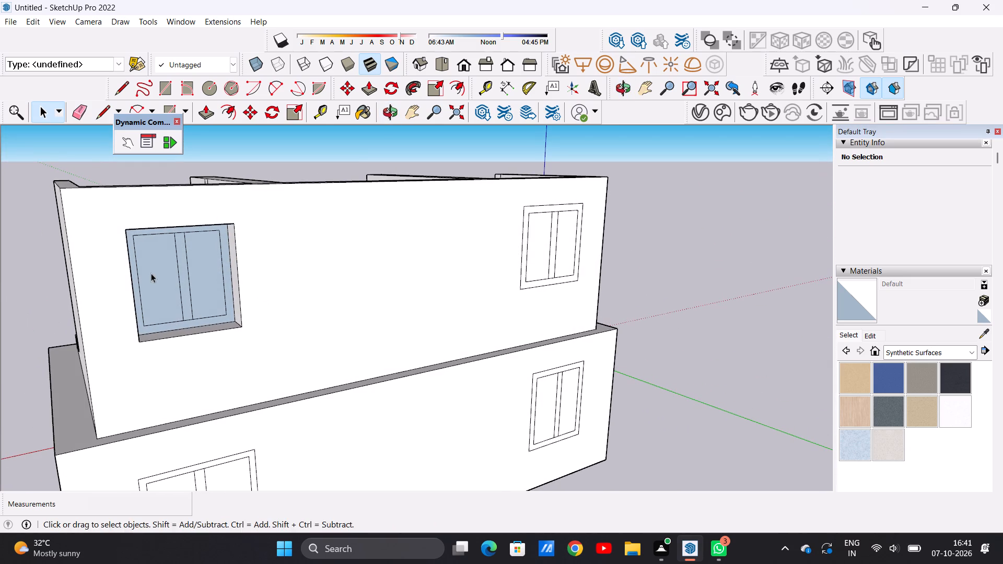
pyautogui.moveTo(189, 277); pyautogui.dragTo(163, 275, button='middle')
pyautogui.scroll(4, 165, 258)
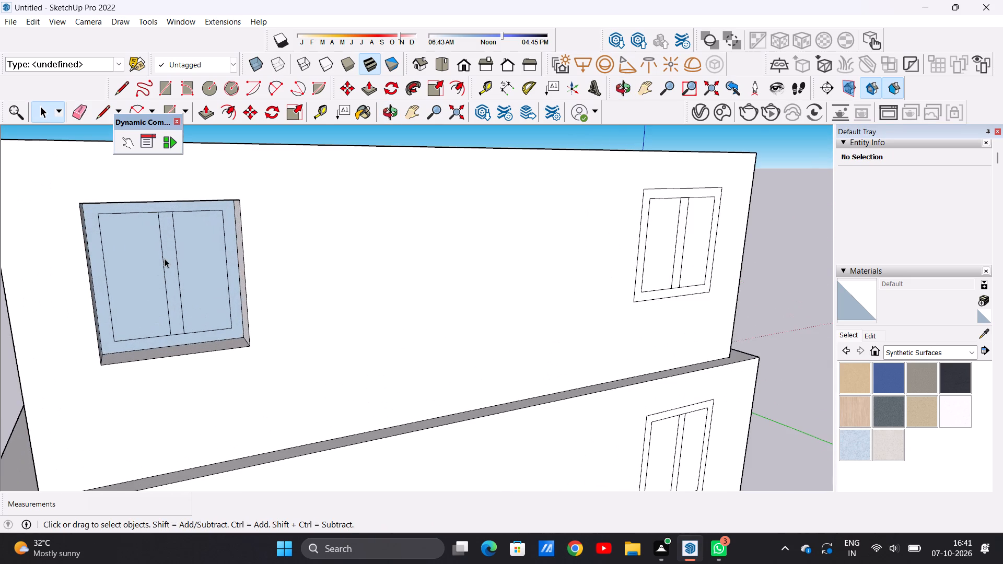
pyautogui.press('l')
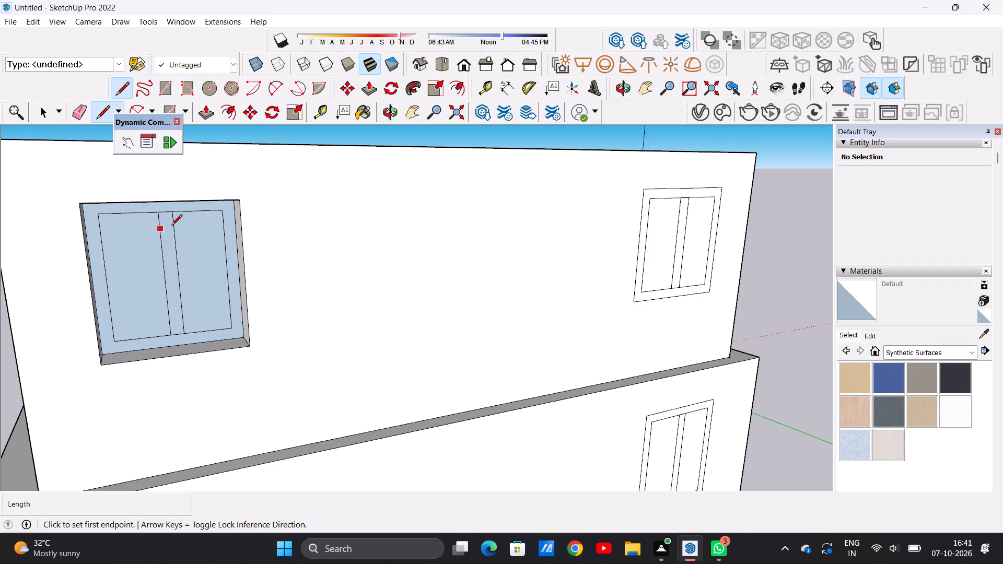
pyautogui.click(155, 202)
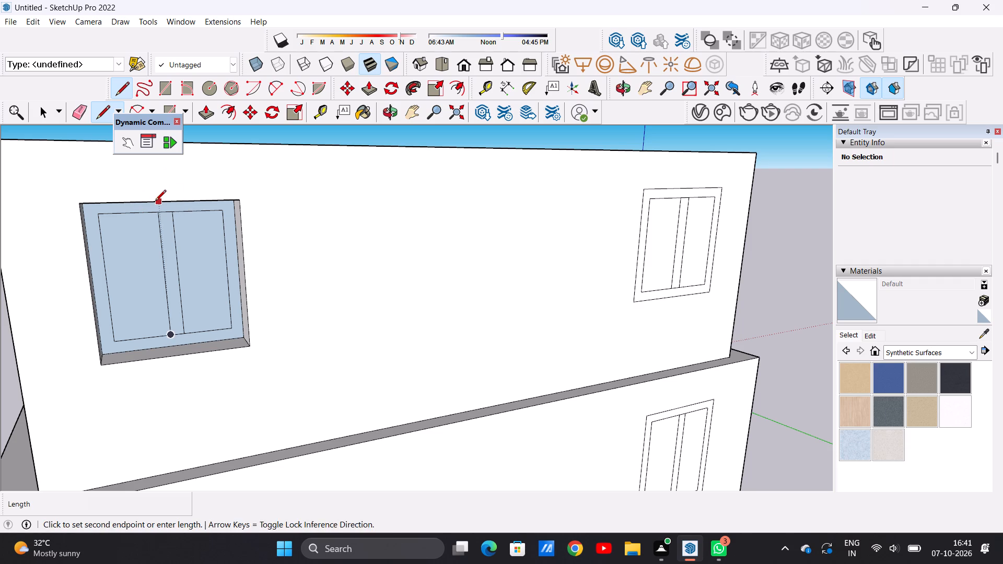
pyautogui.click(173, 356)
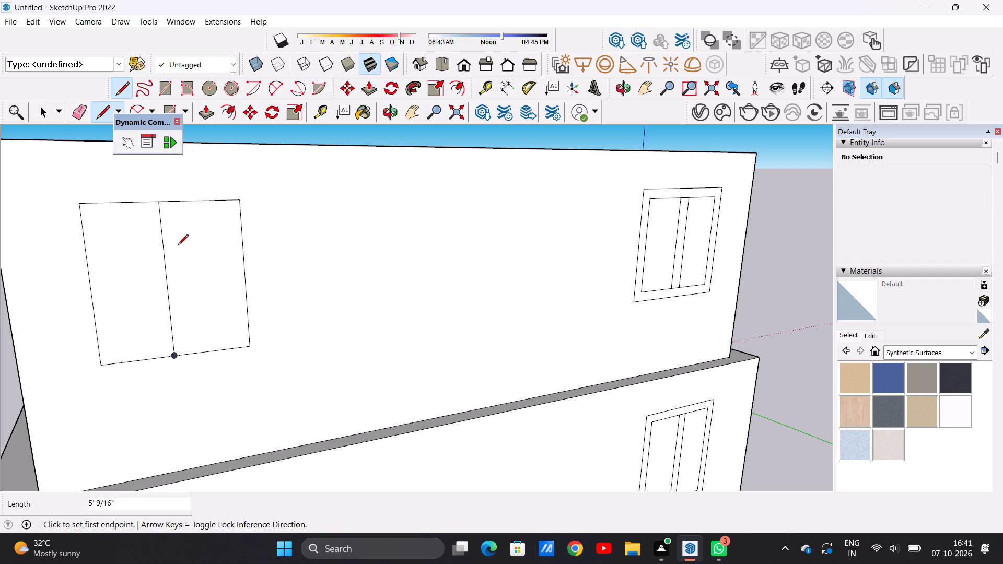
pyautogui.click(175, 203)
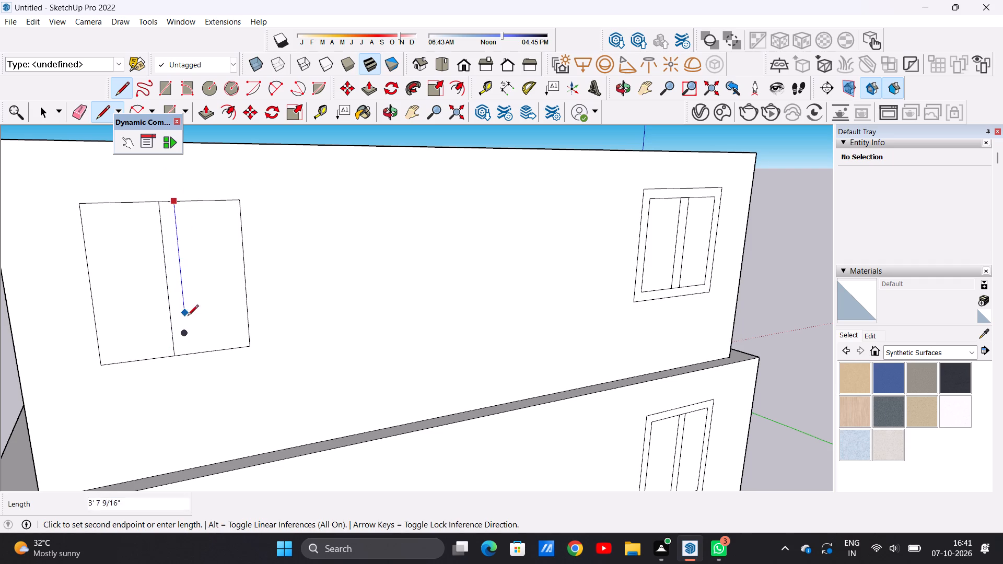
pyautogui.click(190, 354)
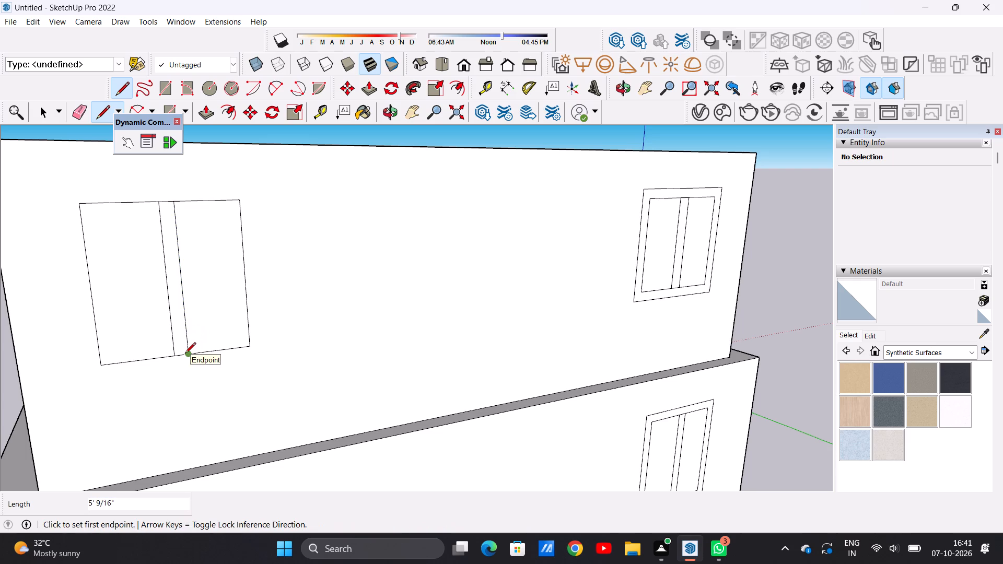
pyautogui.press('space')
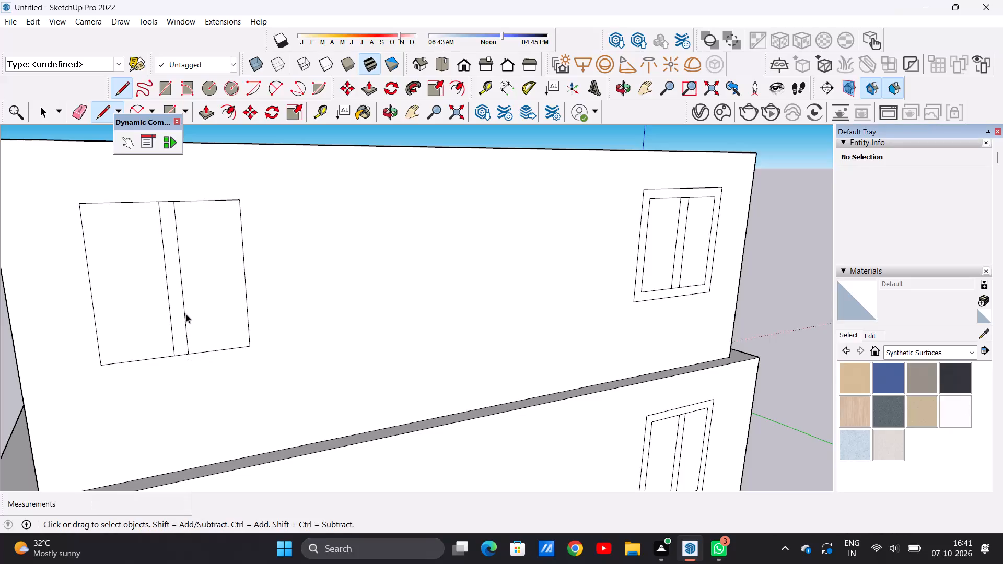
# Offset both side panes of the right-bay upper window about 4 1/4" inward on the rear wall's outer side.
pyautogui.write('OF')
pyautogui.click(120, 218)
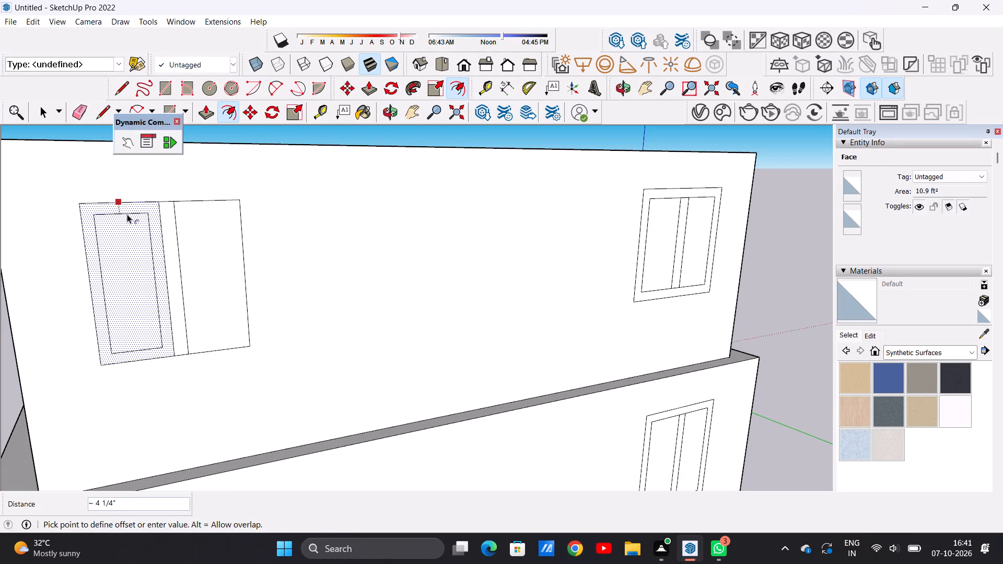
pyautogui.click(127, 214)
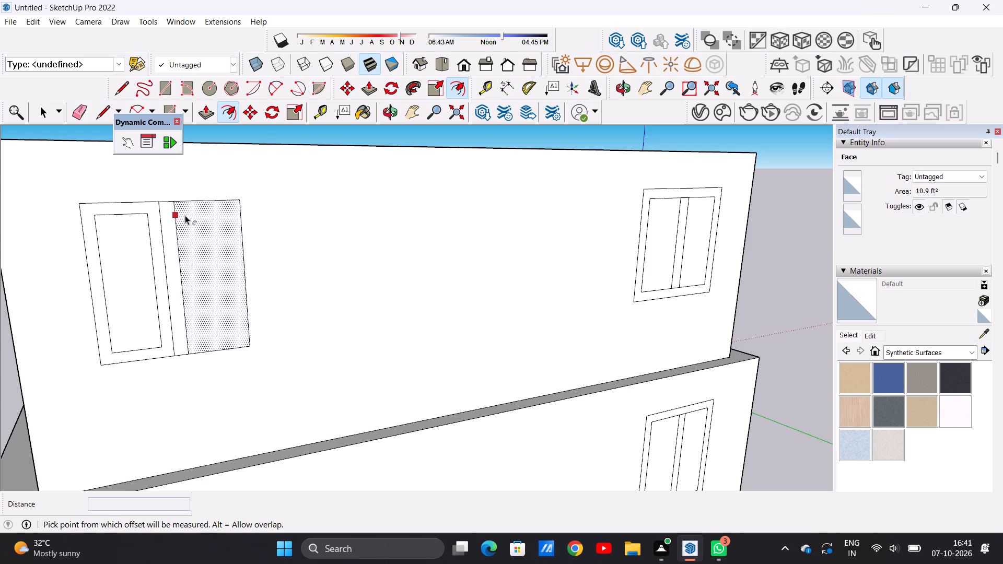
pyautogui.doubleClick(186, 215)
pyautogui.press('space')
# Examine the right-bay upper window from outside and compare it with the rear wall's other windows.
pyautogui.scroll(-2, 186, 243)
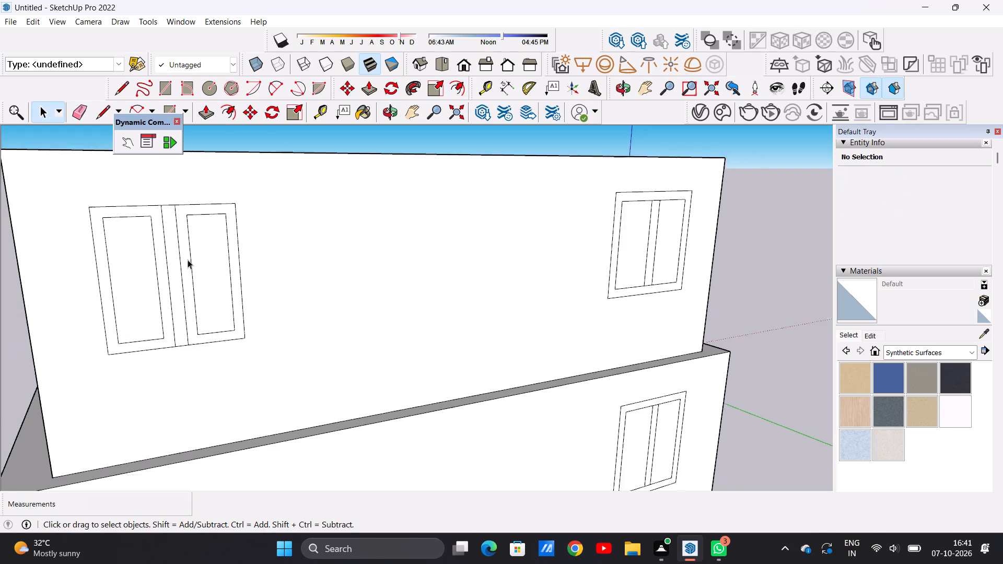
pyautogui.scroll(-7, 188, 260)
pyautogui.moveTo(160, 274); pyautogui.dragTo(616, 266, button='middle')
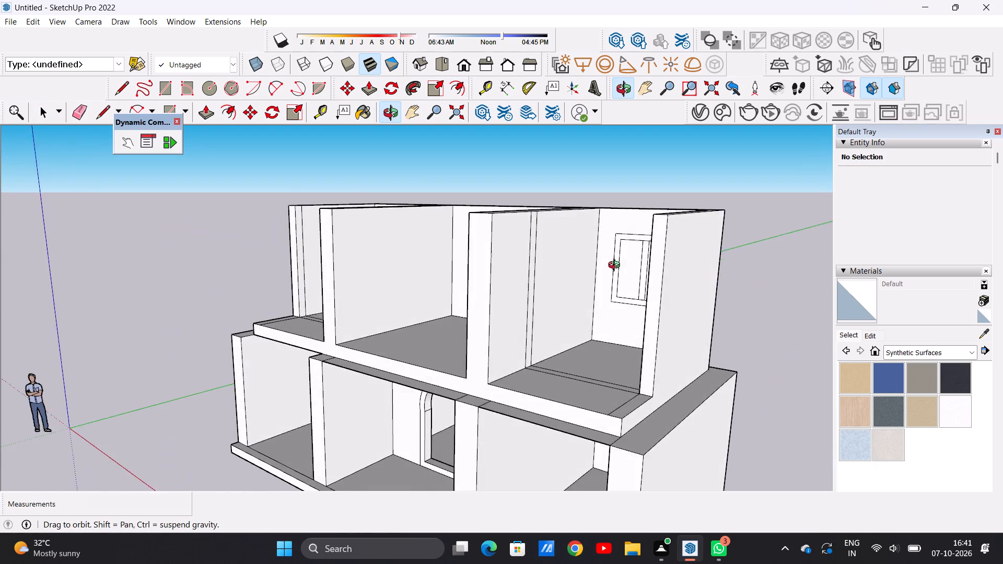
pyautogui.moveTo(616, 266); pyautogui.dragTo(130, 279, button='middle')
pyautogui.scroll(3, 161, 261)
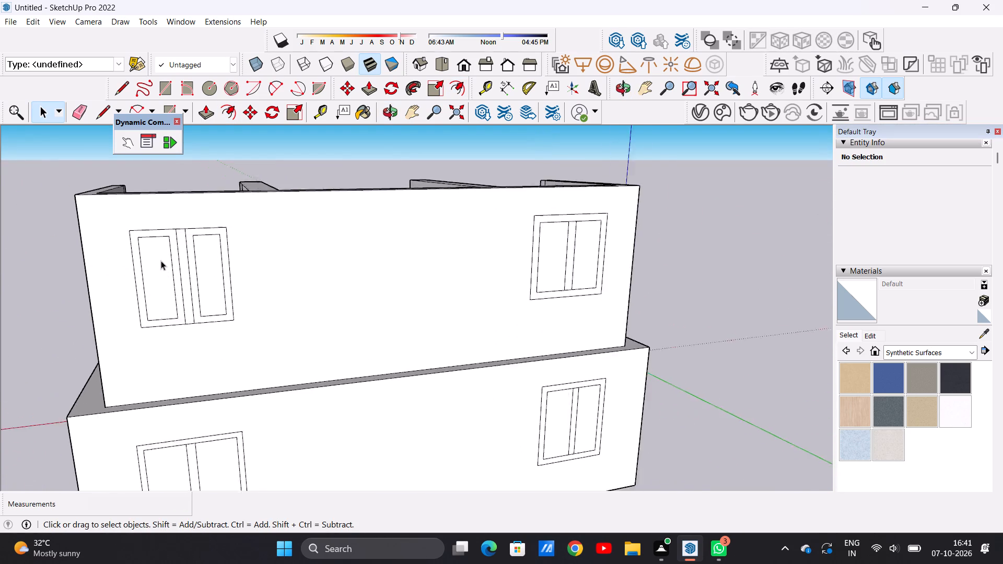
pyautogui.scroll(3, 161, 261)
pyautogui.scroll(-4, 246, 306)
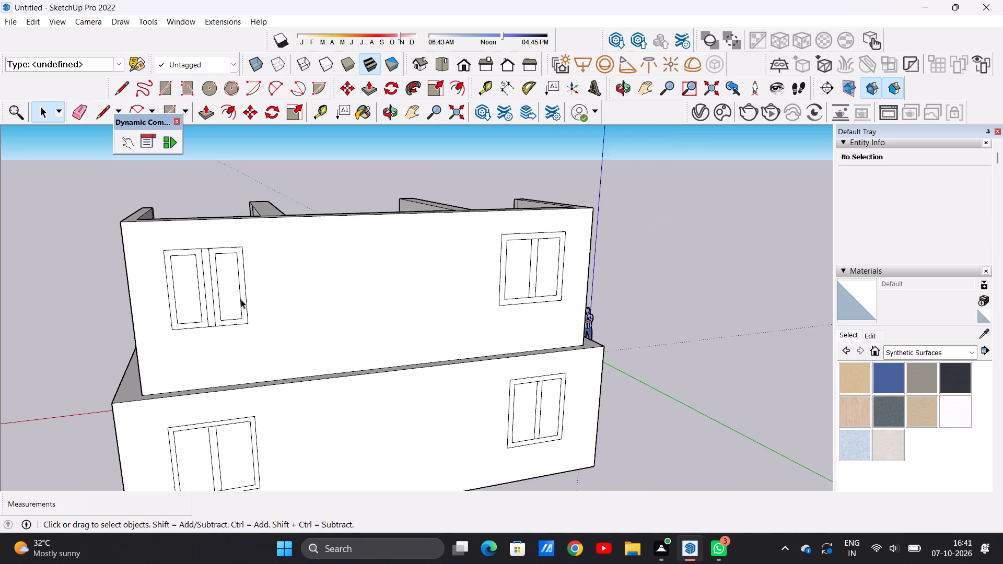
pyautogui.scroll(6, 197, 275)
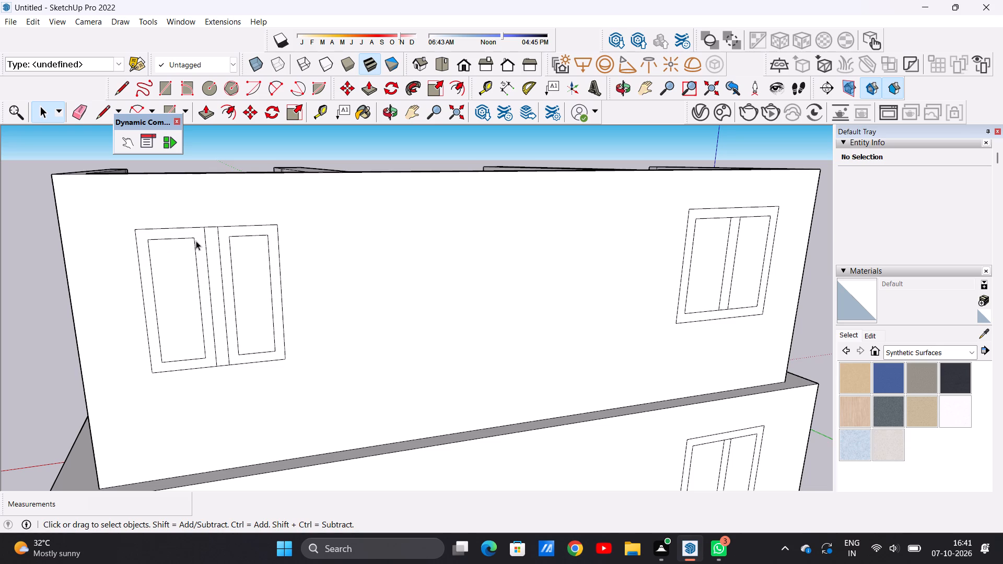
pyautogui.scroll(-20, 230, 275)
pyautogui.scroll(-11, 230, 275)
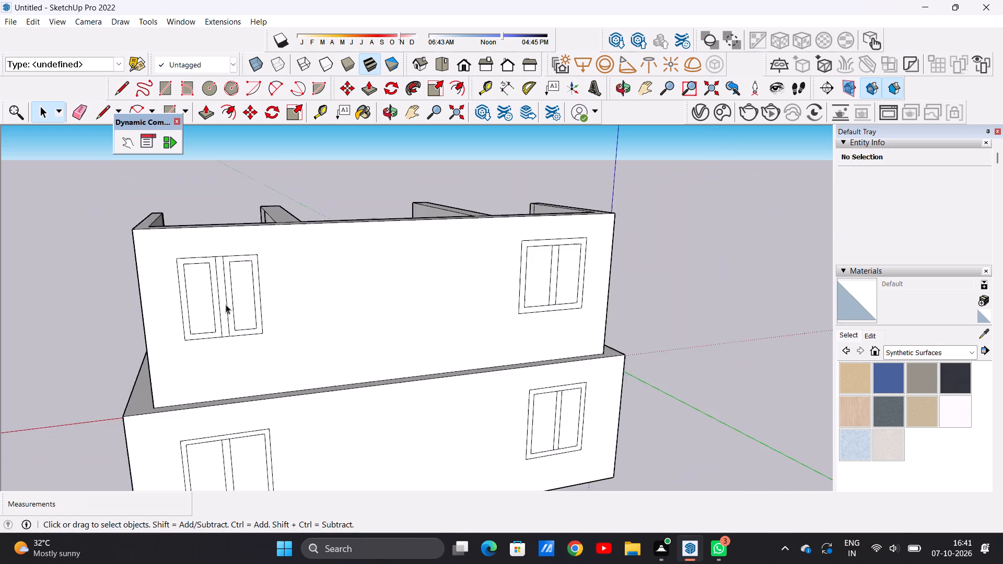
pyautogui.scroll(-12, 226, 304)
# Examine the villa from the front and from above, checking the upper floor's three bays and their windows.
pyautogui.moveTo(186, 313); pyautogui.dragTo(382, 314, button='middle')
pyautogui.moveTo(227, 339); pyautogui.dragTo(527, 338, button='middle')
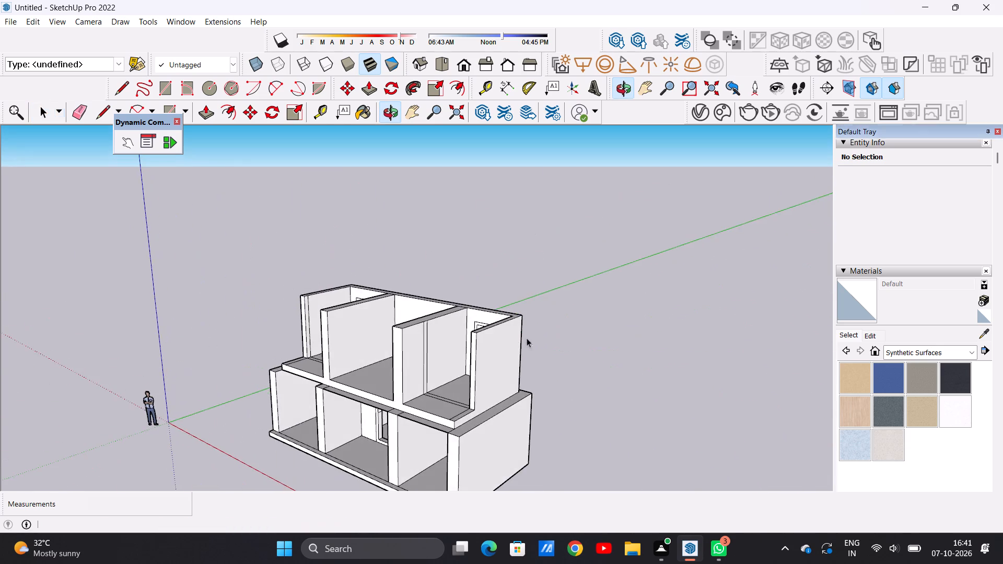
pyautogui.moveTo(362, 356); pyautogui.dragTo(540, 316, button='middle')
pyautogui.scroll(-10, 352, 335)
pyautogui.scroll(8, 414, 344)
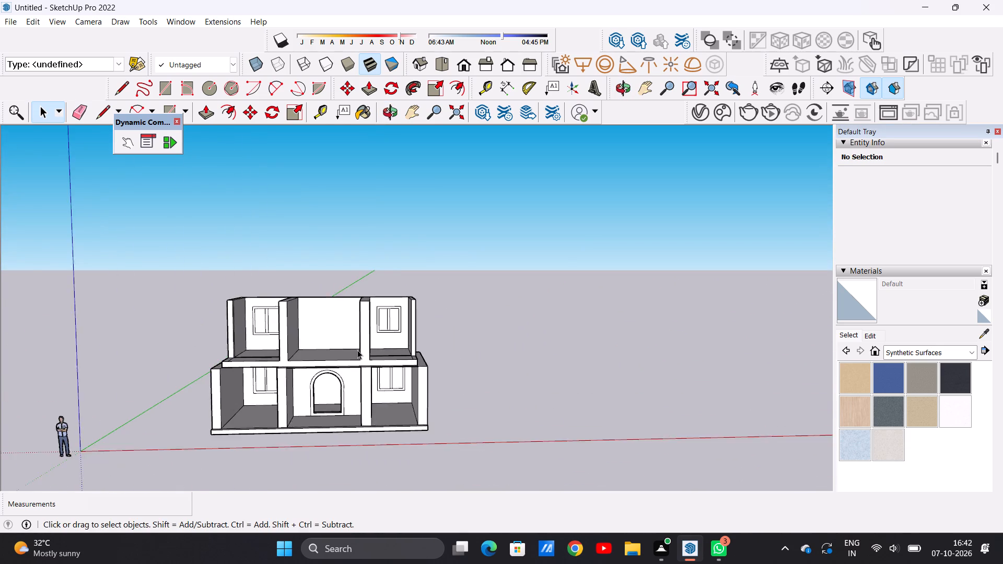
pyautogui.scroll(7, 357, 350)
pyautogui.moveTo(340, 309); pyautogui.dragTo(341, 374, button='middle')
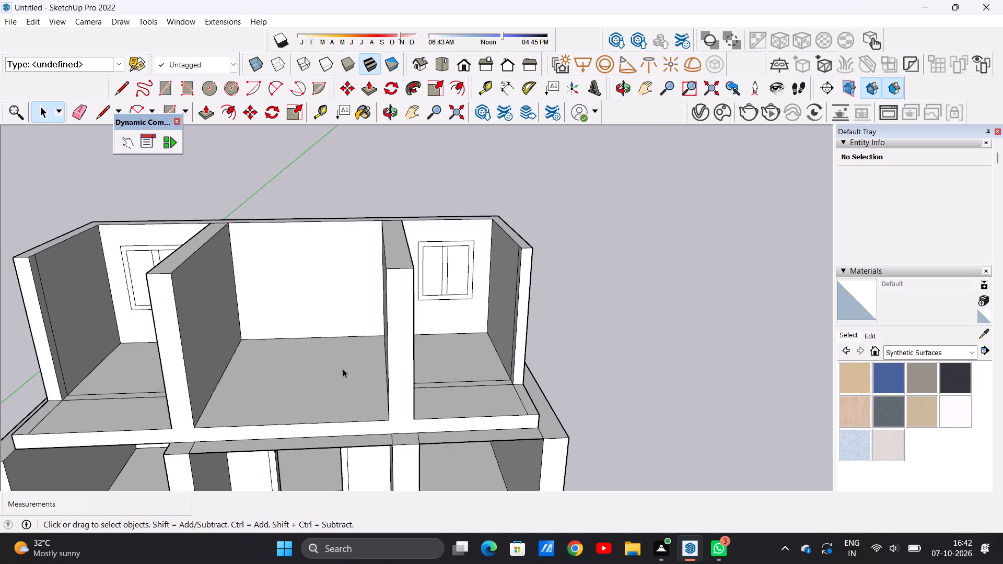
pyautogui.scroll(-8, 348, 354)
pyautogui.scroll(6, 273, 361)
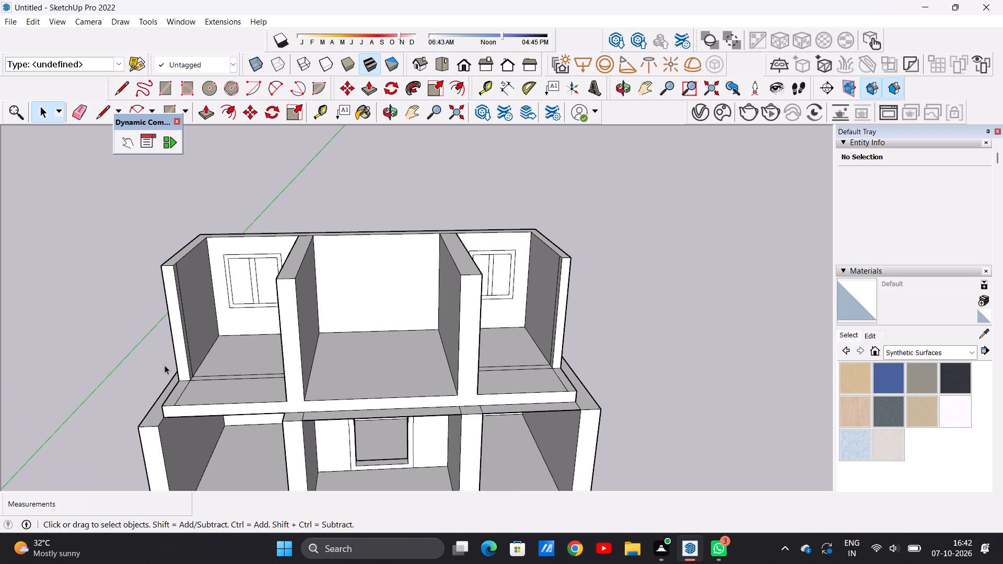
pyautogui.scroll(-1, 261, 302)
pyautogui.moveTo(260, 302); pyautogui.dragTo(272, 355, button='middle')
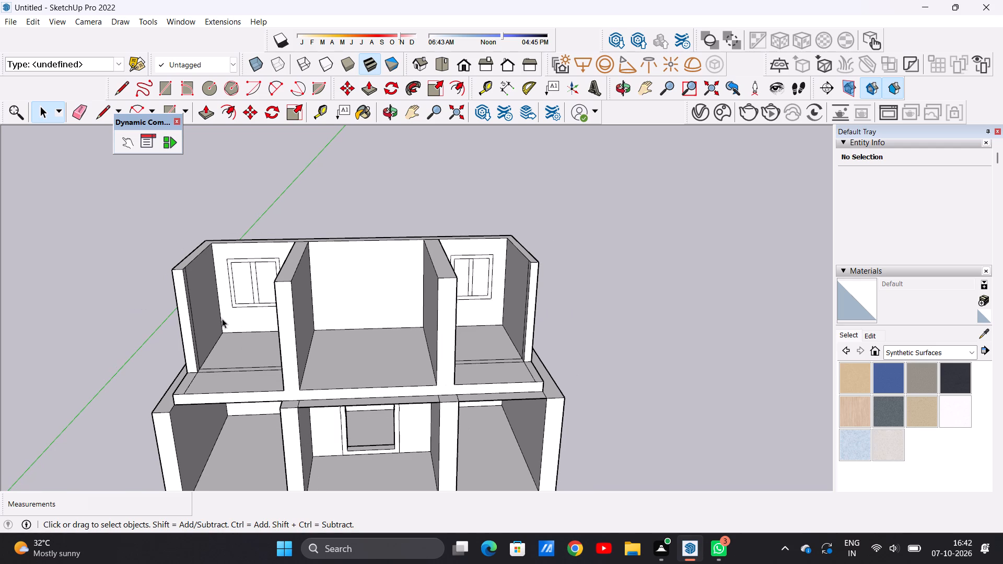
pyautogui.scroll(3, 206, 345)
pyautogui.scroll(-1, 206, 345)
pyautogui.scroll(1, 206, 345)
pyautogui.scroll(-1, 220, 331)
pyautogui.scroll(-4, 266, 301)
pyautogui.scroll(1, 266, 300)
# Pull the narrow floor strip across the upper floor's left bay up 10', level with the side wall's top, to form a front wall.
pyautogui.moveTo(265, 363); pyautogui.dragTo(261, 434, button='middle')
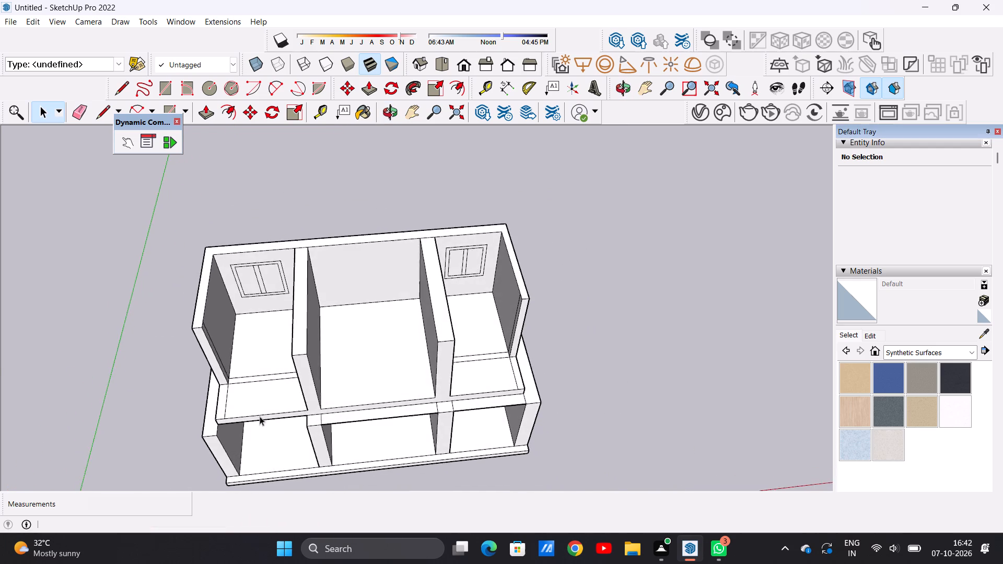
pyautogui.scroll(7, 267, 384)
pyautogui.press('p')
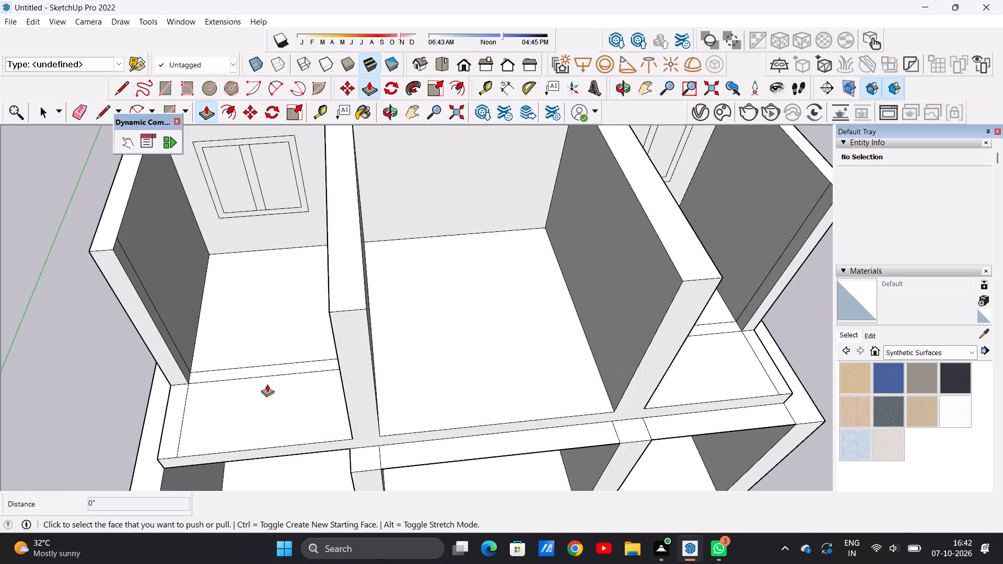
pyautogui.click(285, 365)
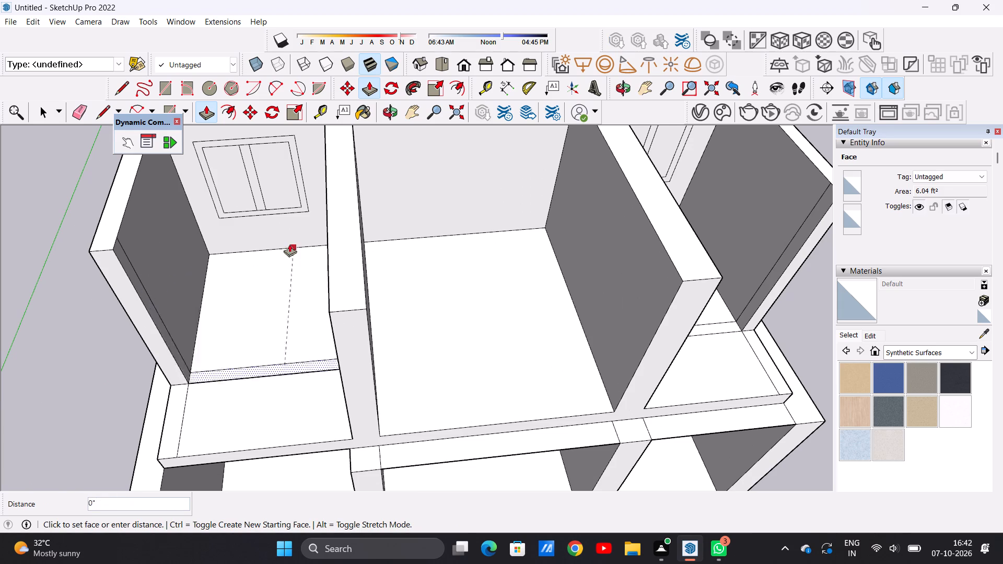
pyautogui.click(114, 250)
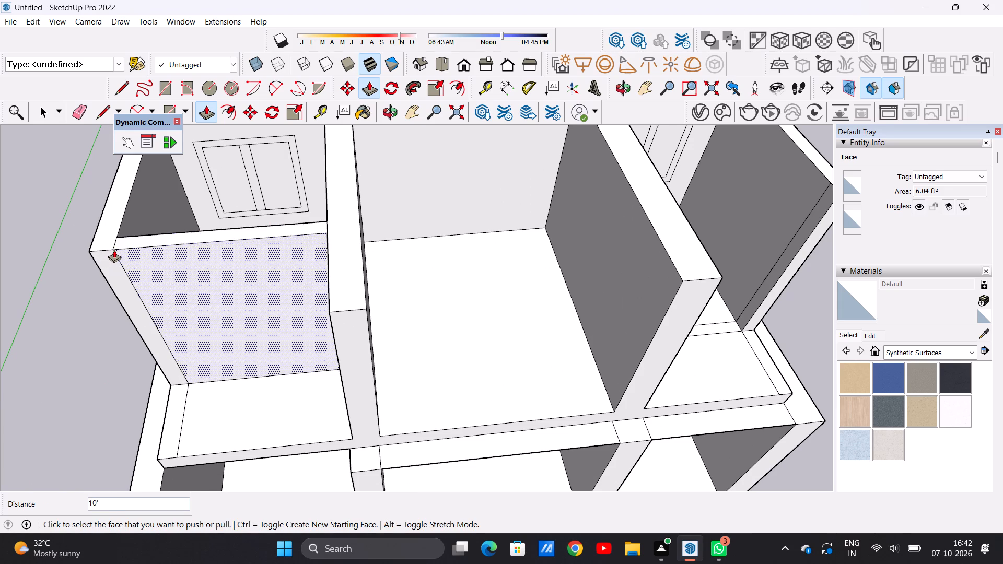
pyautogui.press('space')
# Examine the upper left bay's front wall from several angles and bring up the standard front view.
pyautogui.scroll(-2, 184, 284)
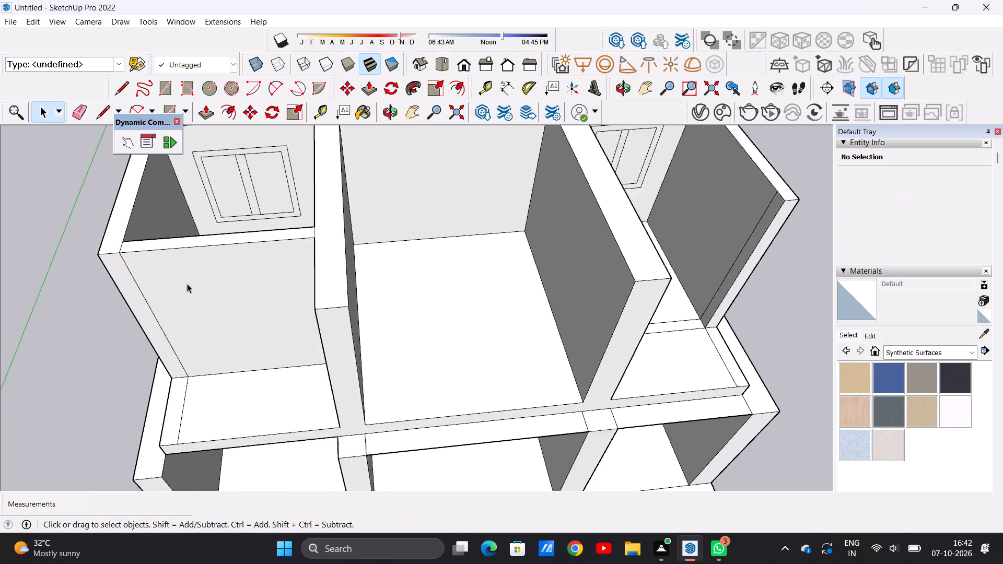
pyautogui.scroll(-4, 187, 284)
pyautogui.moveTo(189, 322); pyautogui.dragTo(223, 171, button='middle')
pyautogui.scroll(2, 263, 240)
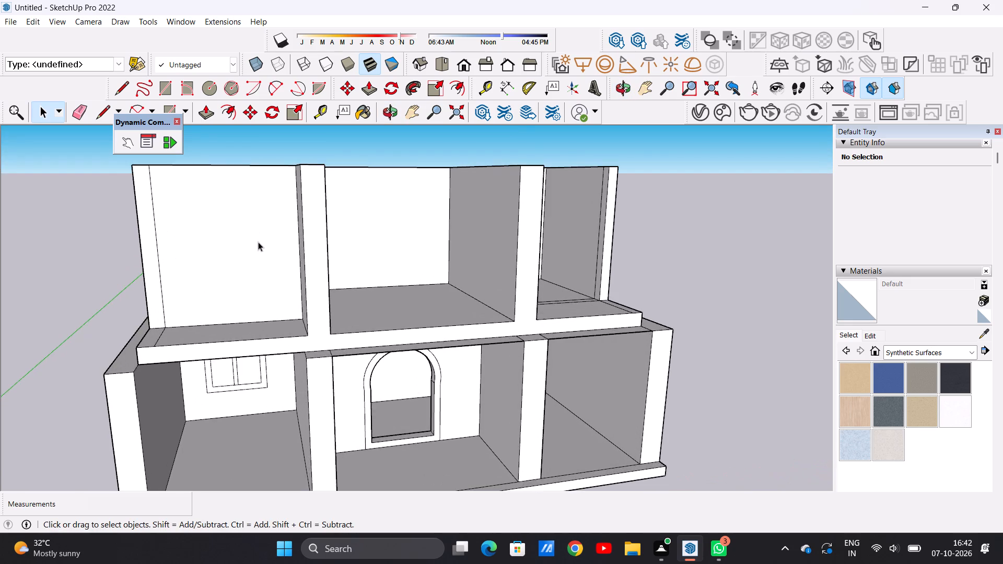
pyautogui.moveTo(250, 250); pyautogui.dragTo(246, 288, button='middle')
pyautogui.scroll(-2, 246, 288)
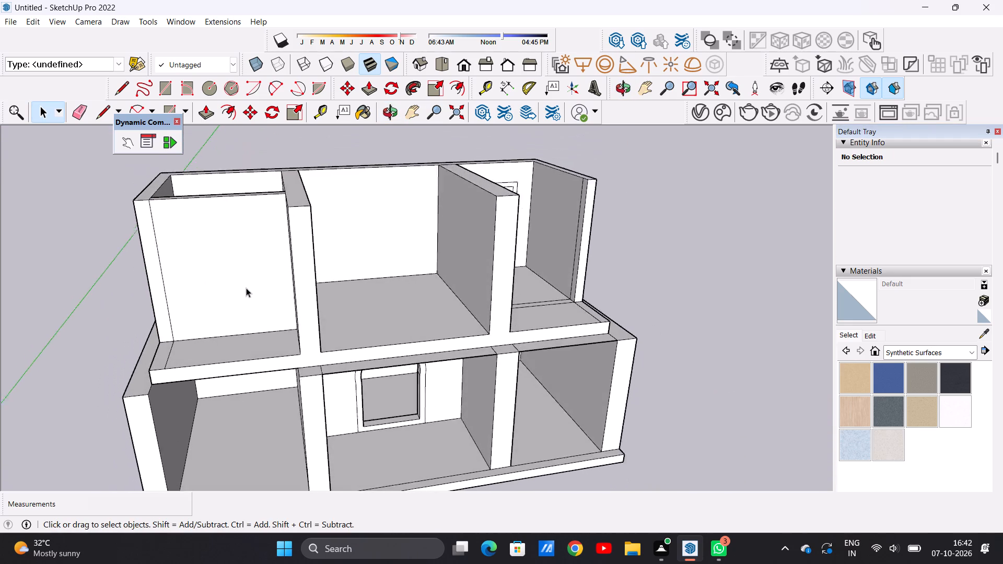
pyautogui.scroll(-4, 246, 288)
pyautogui.click(466, 60)
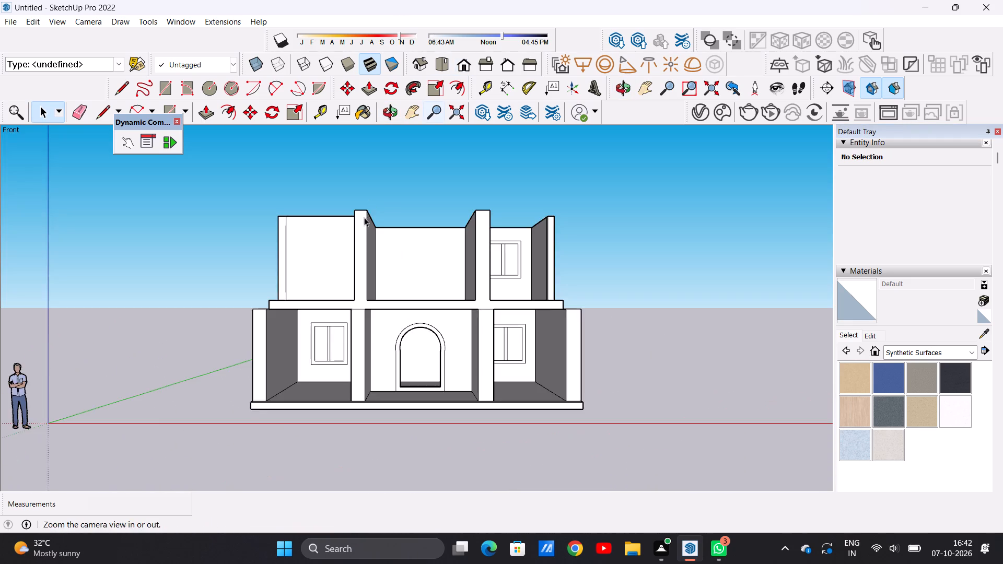
# Draw a horizontal line about 8' 7" long across the upper left bay's front wall, a short distance below its top edge.
pyautogui.scroll(-4, 363, 249)
pyautogui.scroll(10, 339, 240)
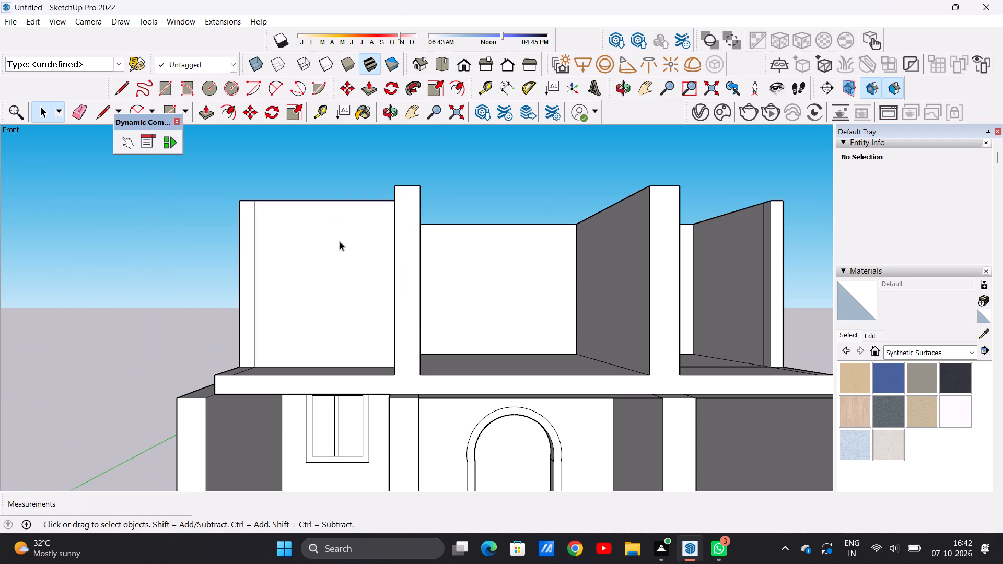
pyautogui.scroll(2, 340, 241)
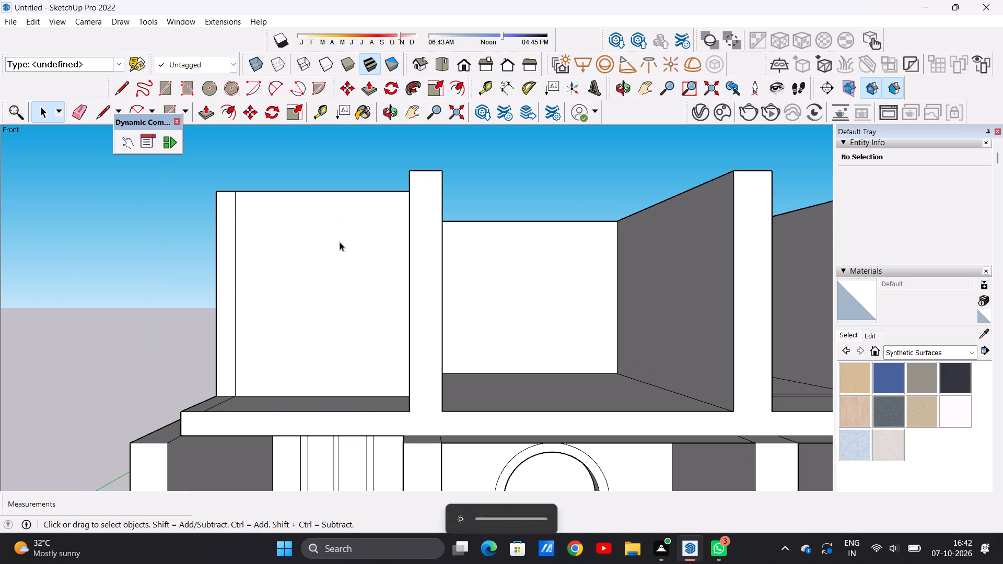
pyautogui.scroll(-3, 357, 302)
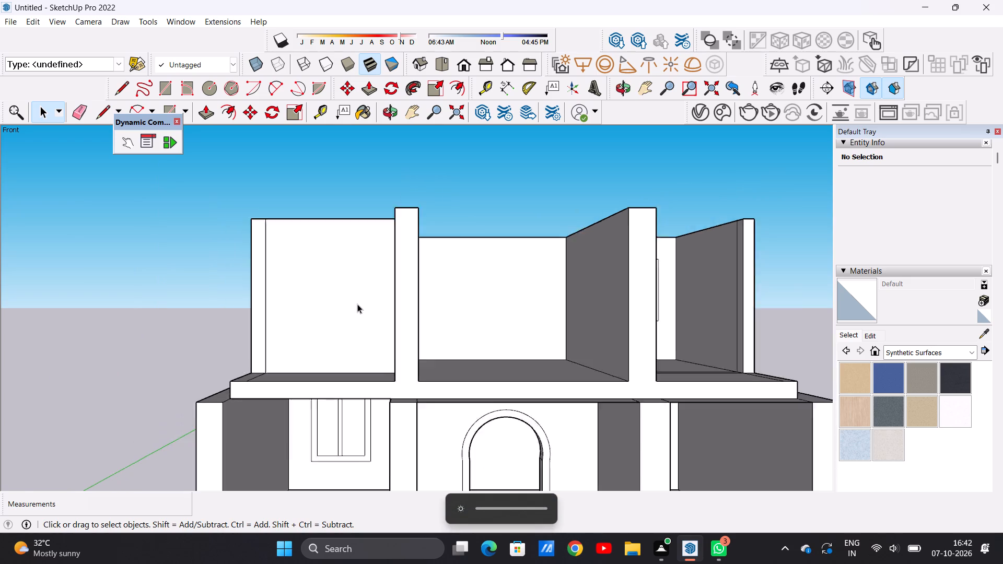
pyautogui.scroll(-5, 357, 304)
pyautogui.scroll(8, 361, 277)
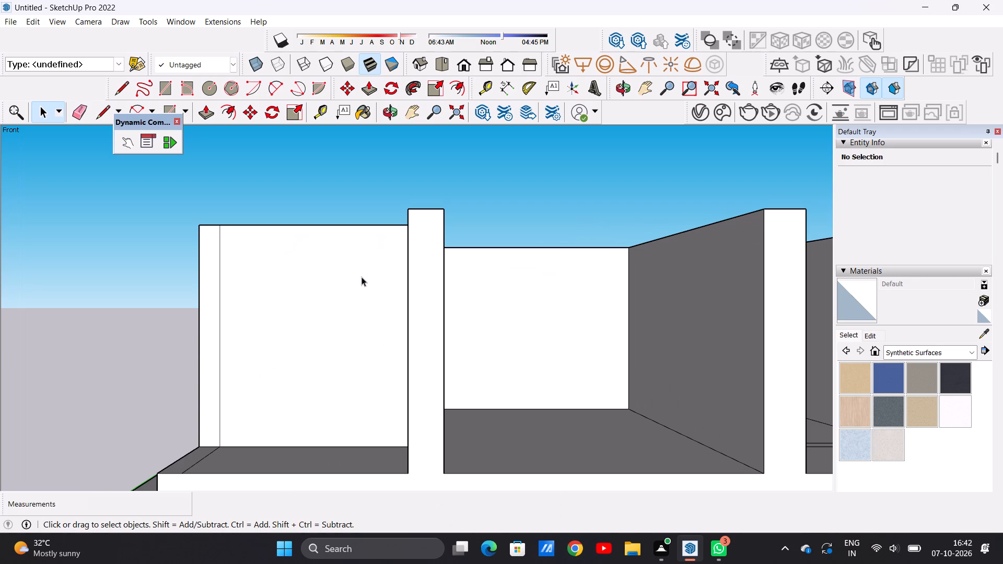
pyautogui.scroll(-3, 296, 260)
pyautogui.moveTo(288, 248); pyautogui.dragTo(285, 314, button='middle')
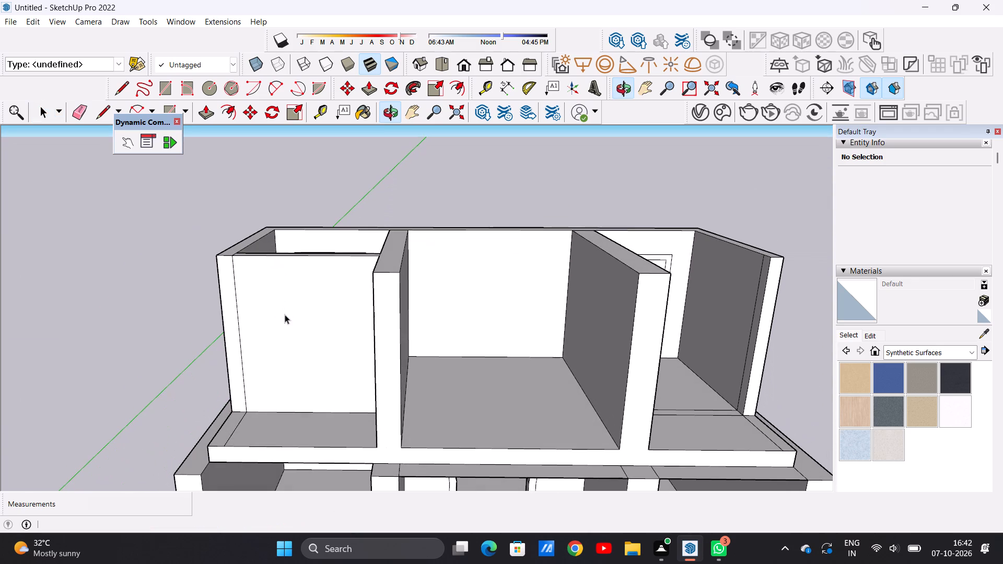
pyautogui.press('l')
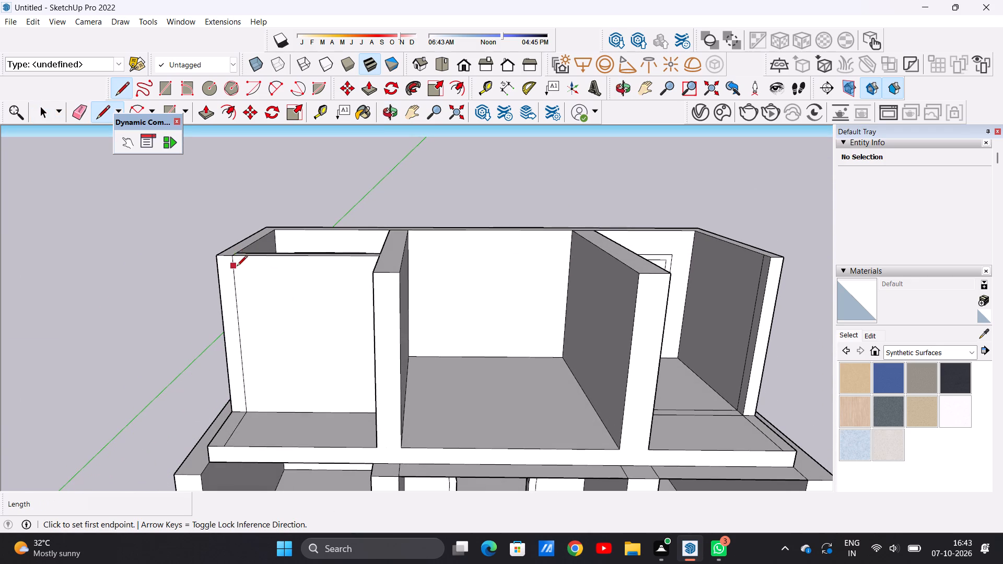
pyautogui.scroll(7, 237, 267)
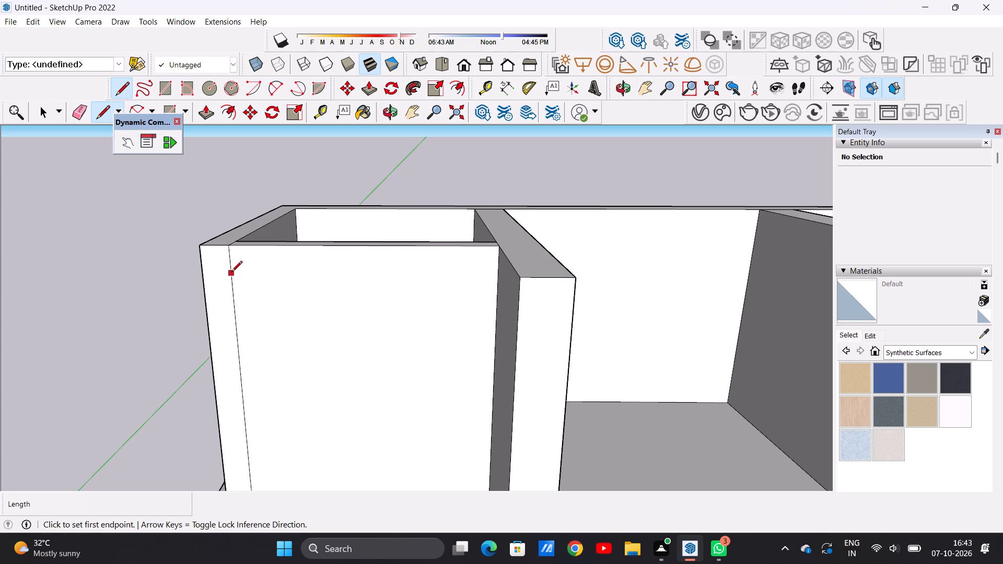
pyautogui.click(231, 272)
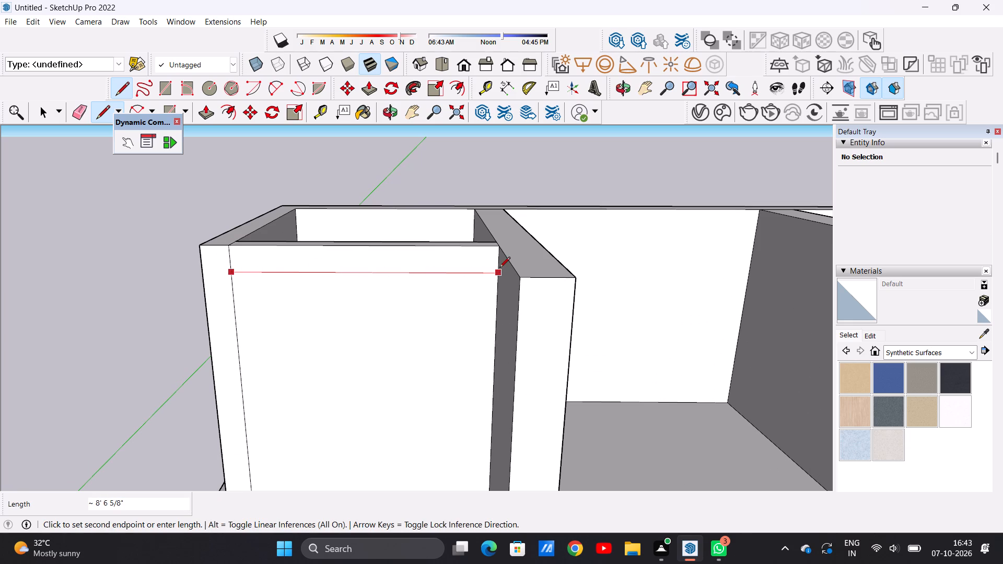
pyautogui.click(495, 273)
pyautogui.moveTo(491, 286); pyautogui.dragTo(519, 267, button='middle')
pyautogui.scroll(6, 526, 256)
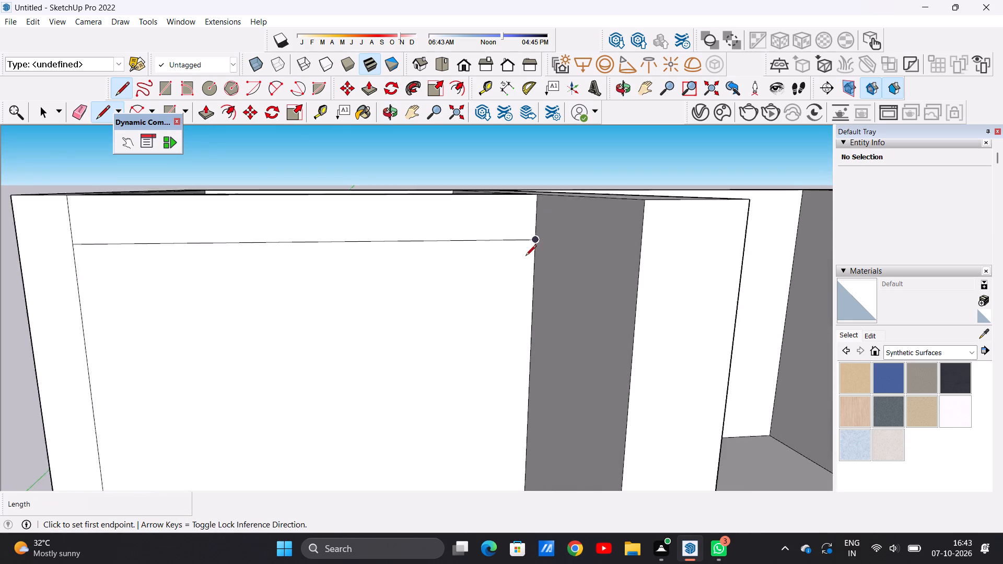
pyautogui.press('space')
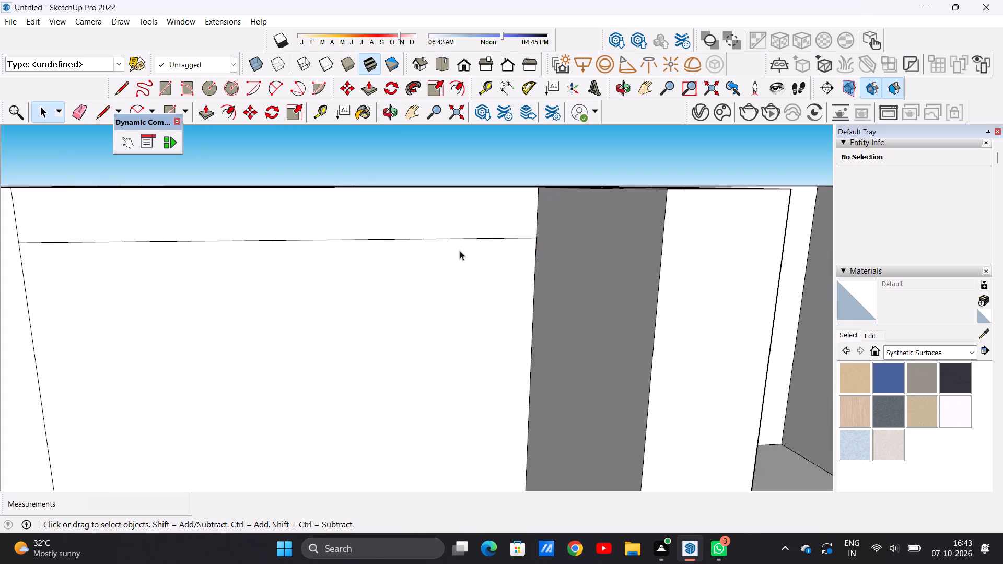
# Examine the new line on the upper left bay's front wall and the whole villa from several angles and the standard front view.
pyautogui.scroll(-8, 370, 302)
pyautogui.scroll(1, 370, 302)
pyautogui.scroll(-7, 370, 302)
pyautogui.moveTo(377, 352); pyautogui.dragTo(360, 347, button='middle')
pyautogui.scroll(3, 360, 347)
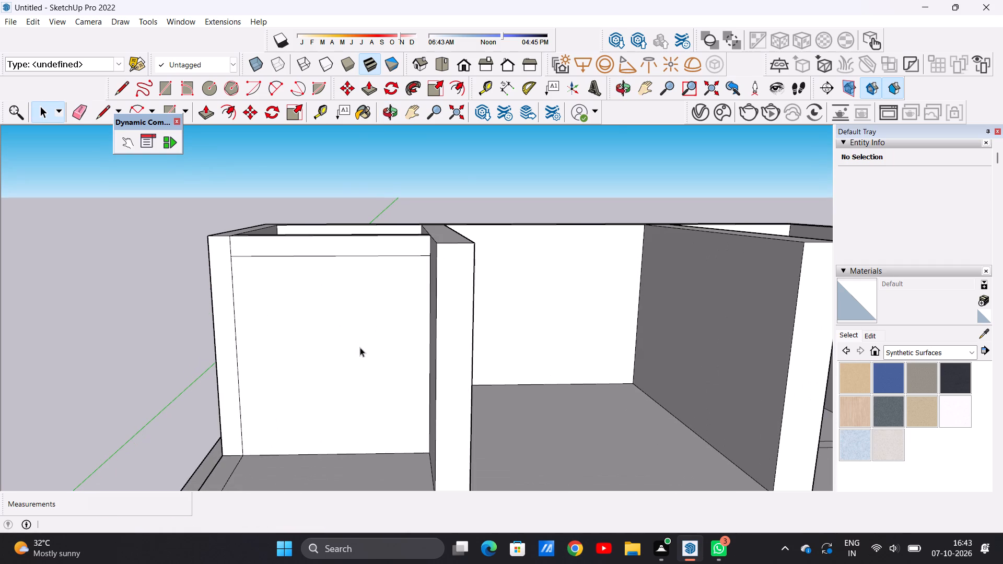
pyautogui.press('l')
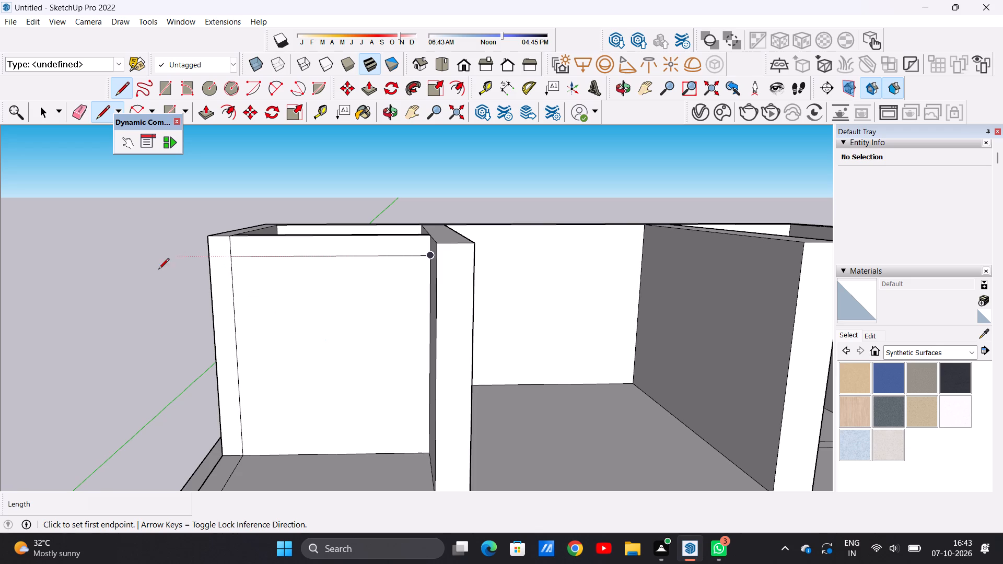
pyautogui.press('space')
pyautogui.scroll(-7, 101, 297)
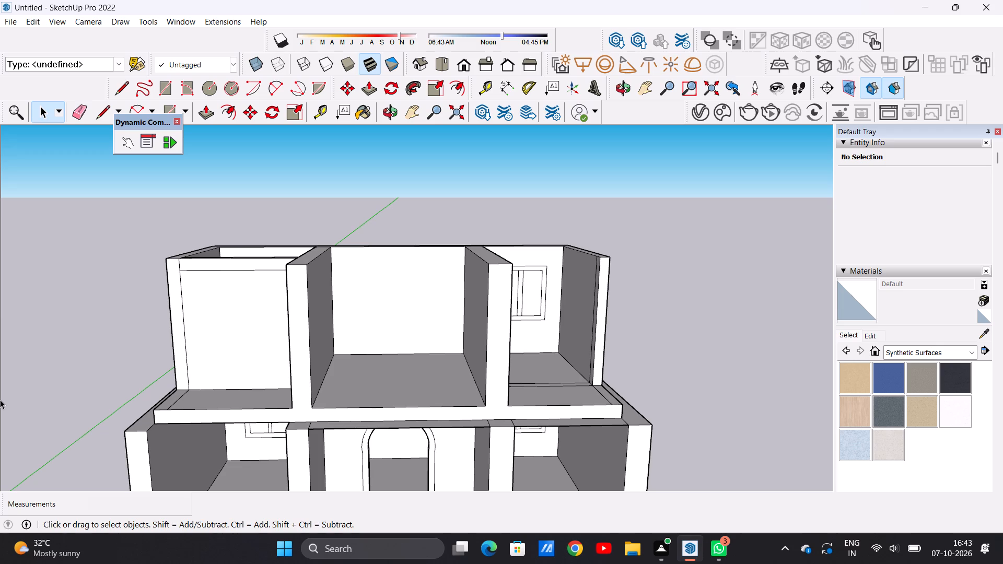
pyautogui.scroll(-7, 218, 297)
pyautogui.moveTo(219, 344); pyautogui.dragTo(267, 323, button='middle')
pyautogui.scroll(2, 266, 319)
pyautogui.scroll(-1, 266, 319)
pyautogui.scroll(6, 266, 319)
pyautogui.moveTo(266, 320); pyautogui.dragTo(261, 326, button='middle')
pyautogui.scroll(1, 261, 326)
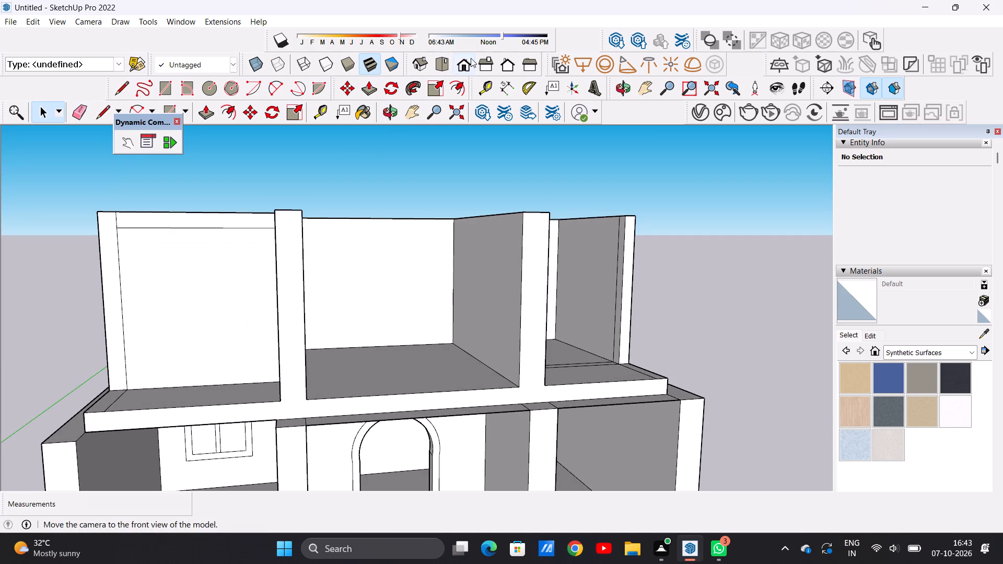
pyautogui.click(463, 61)
pyautogui.scroll(-4, 309, 394)
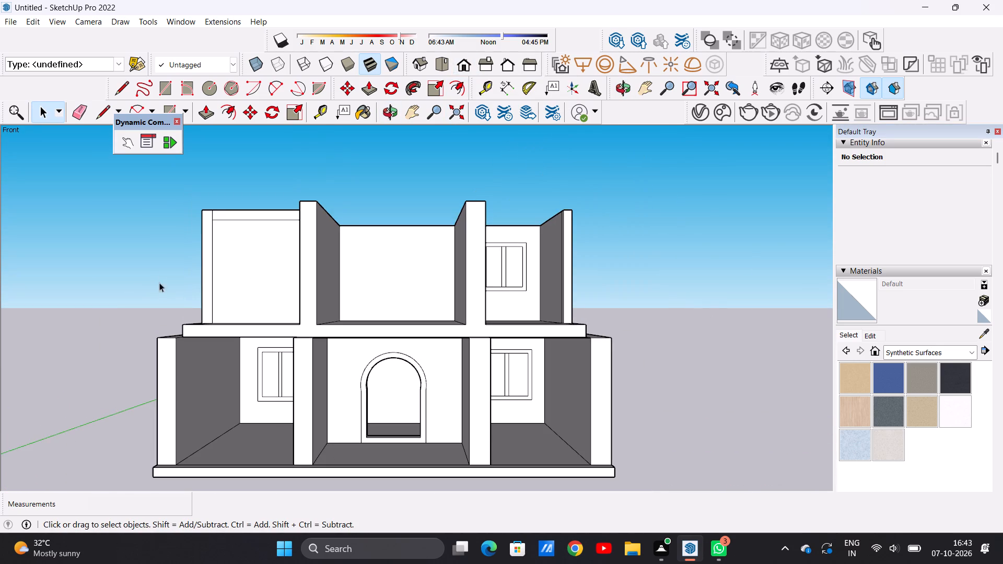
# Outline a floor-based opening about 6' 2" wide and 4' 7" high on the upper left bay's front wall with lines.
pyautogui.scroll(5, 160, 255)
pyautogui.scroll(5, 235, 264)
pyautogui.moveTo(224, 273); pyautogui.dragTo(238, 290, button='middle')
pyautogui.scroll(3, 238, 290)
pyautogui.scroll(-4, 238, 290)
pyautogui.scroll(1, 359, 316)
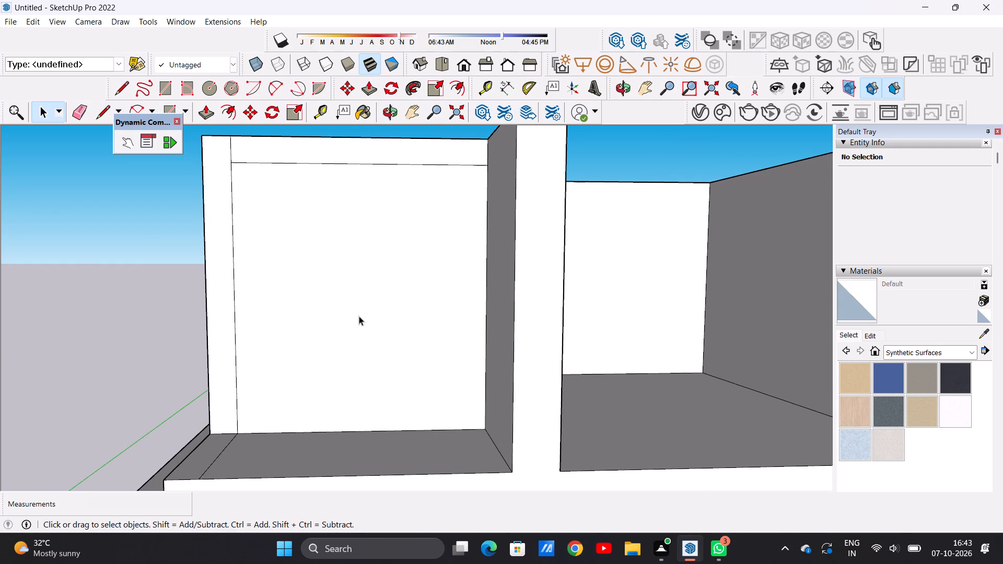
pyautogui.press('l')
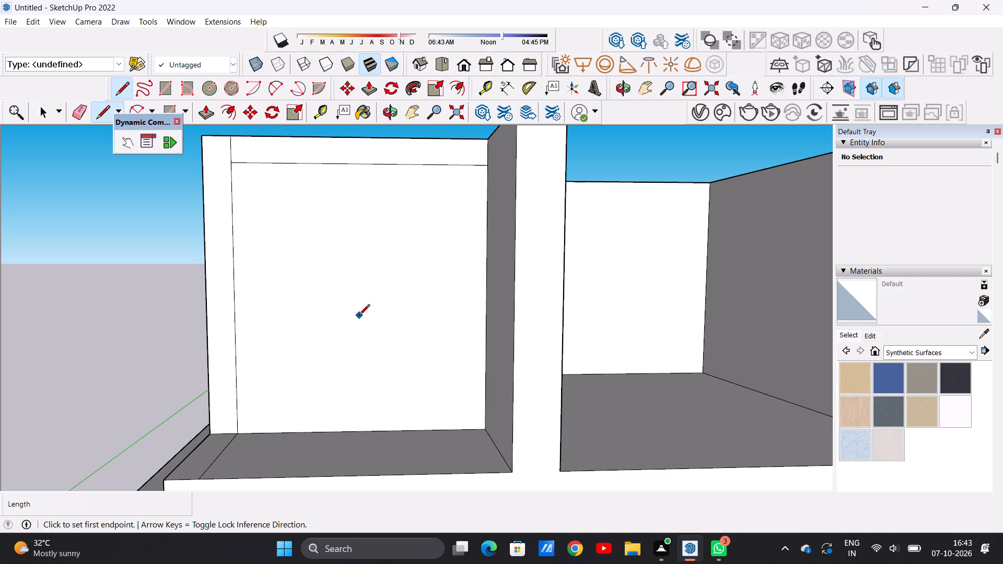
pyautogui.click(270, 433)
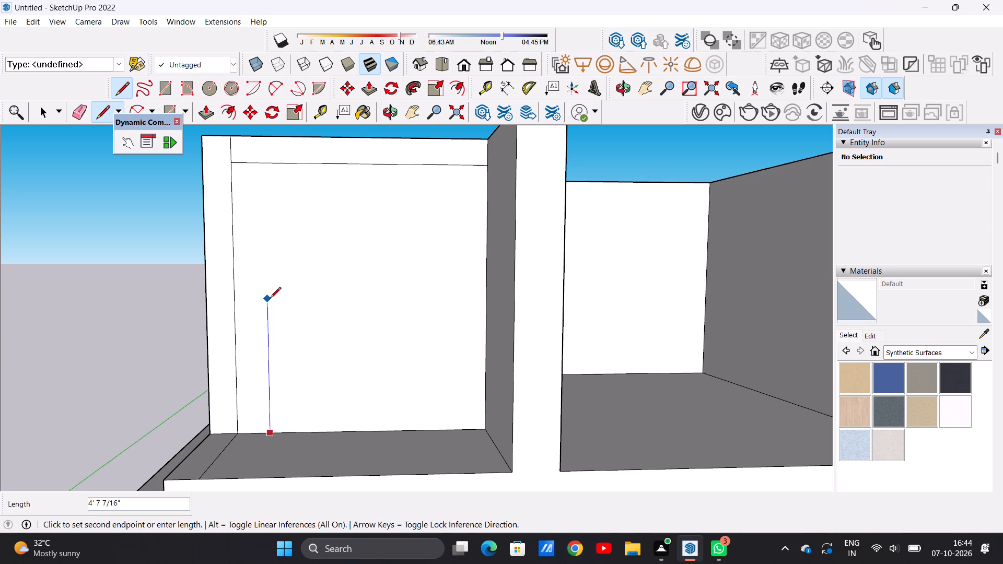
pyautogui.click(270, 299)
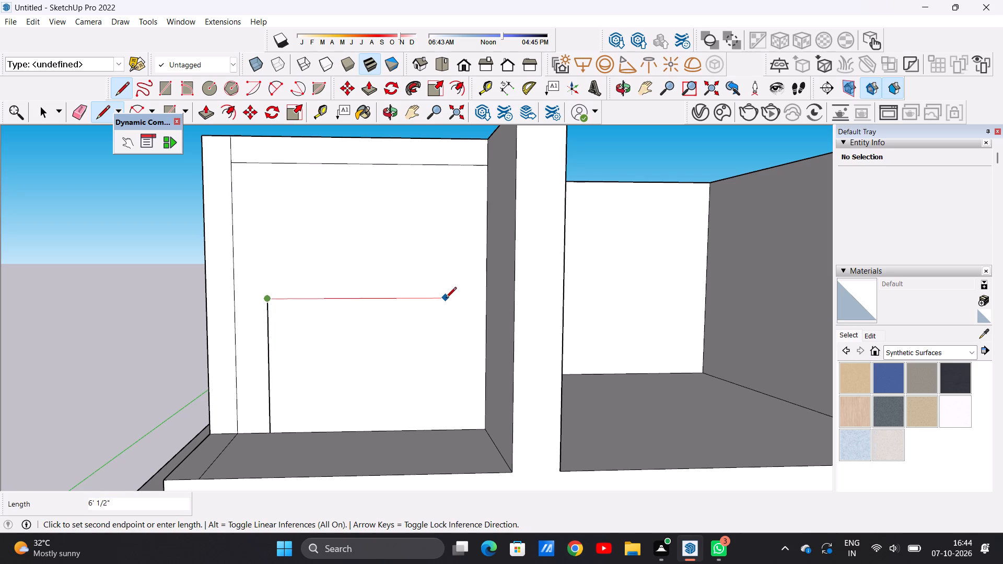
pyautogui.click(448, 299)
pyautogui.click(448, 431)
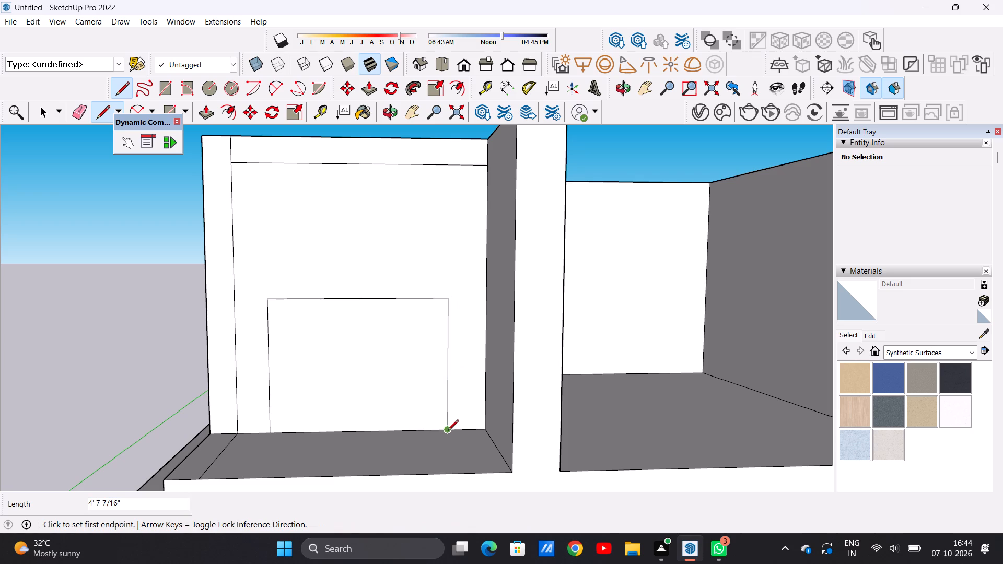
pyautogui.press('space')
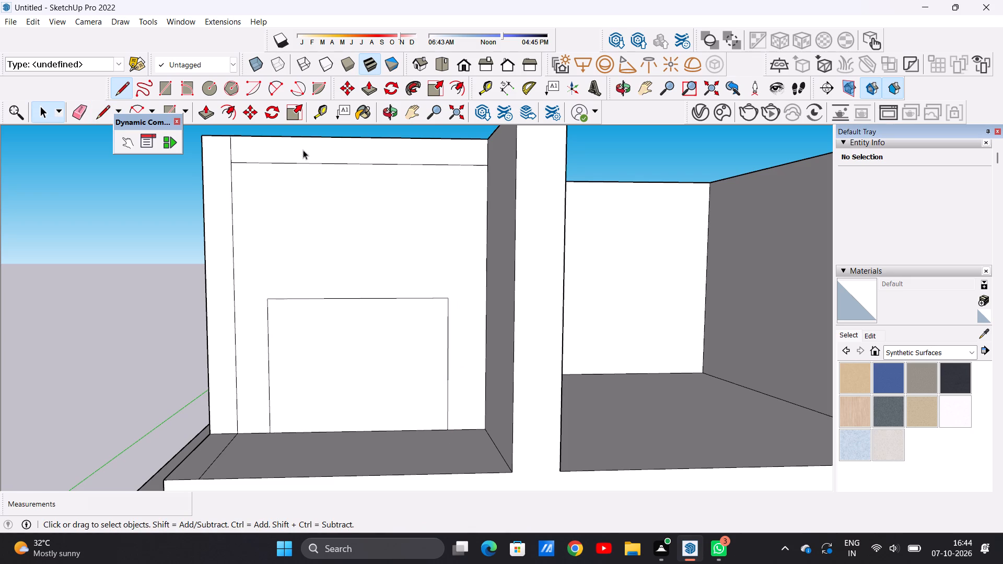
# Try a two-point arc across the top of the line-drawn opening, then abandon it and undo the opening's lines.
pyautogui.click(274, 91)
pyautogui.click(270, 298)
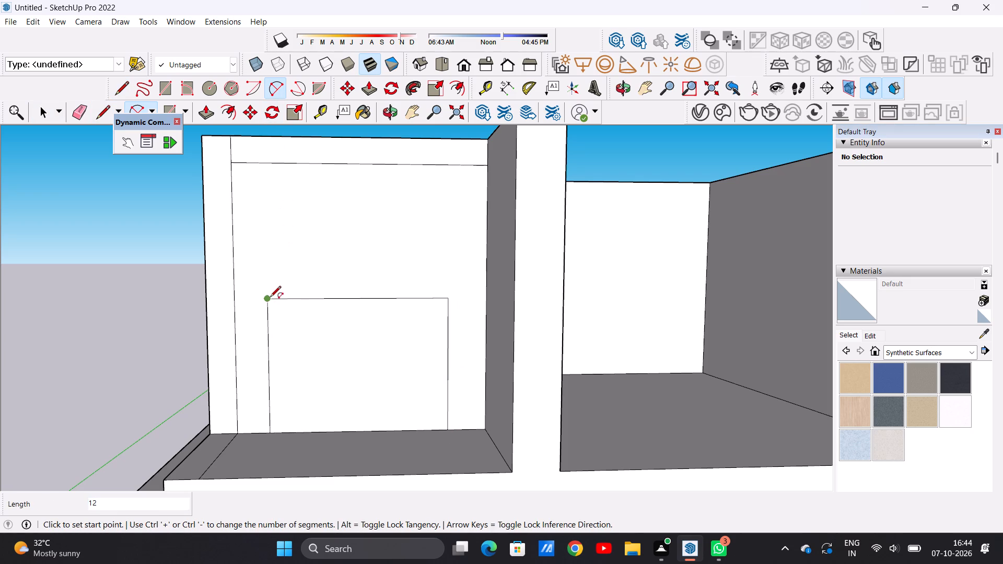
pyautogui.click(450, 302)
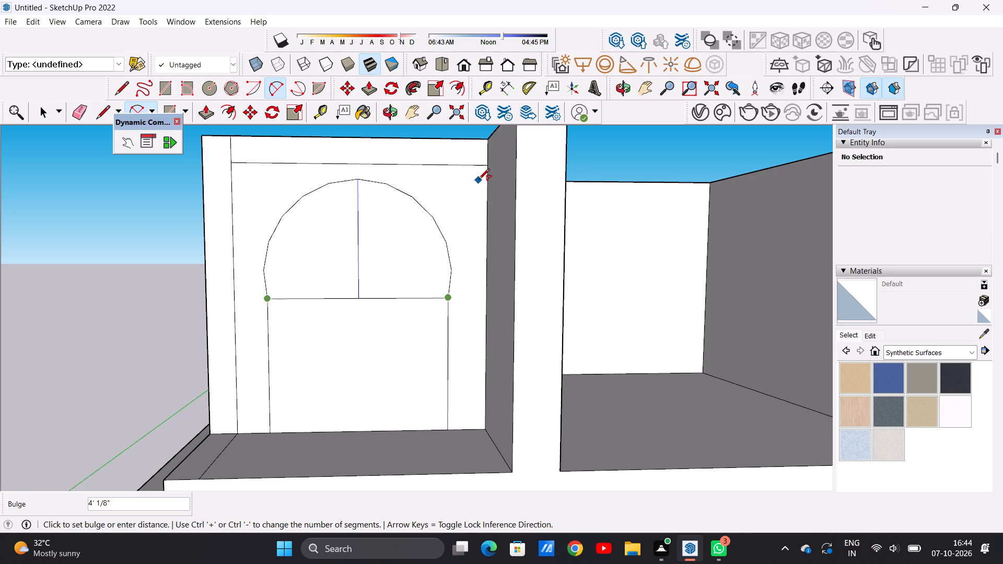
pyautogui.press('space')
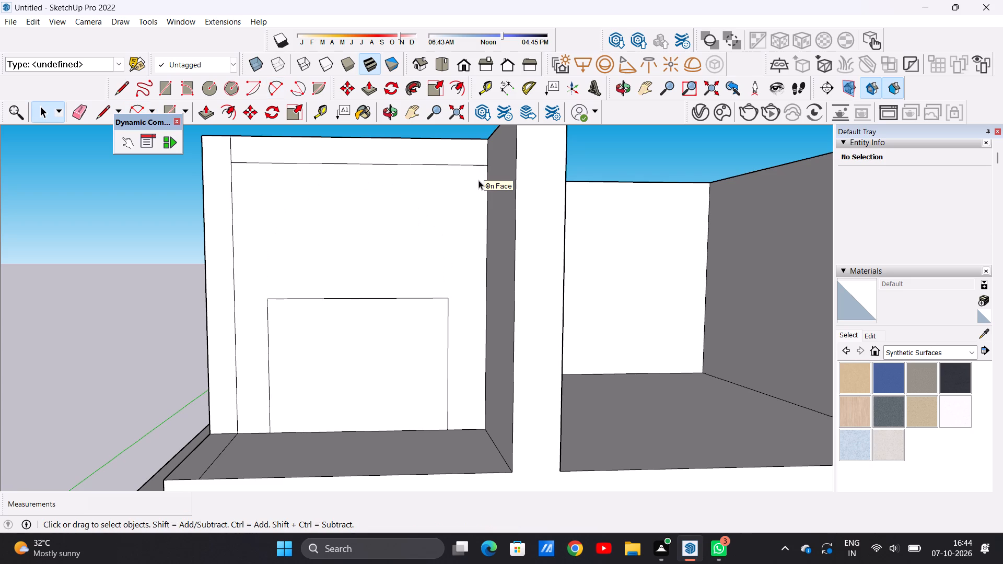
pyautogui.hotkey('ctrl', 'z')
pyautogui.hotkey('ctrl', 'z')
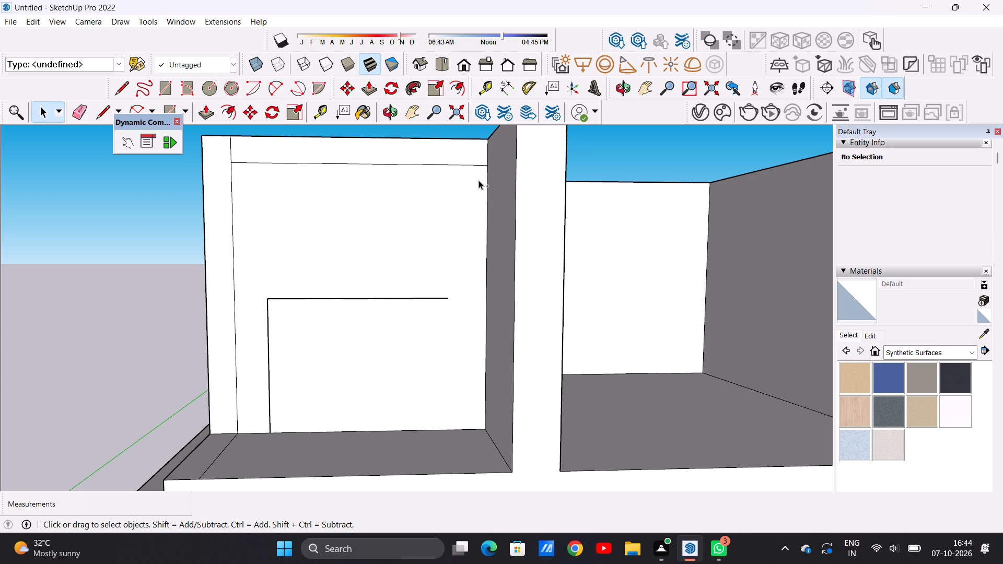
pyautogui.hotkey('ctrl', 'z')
# Draw a rectangular opening outline about 7' 8" high and 6' wide on the upper left bay's front wall, reaching the floor.
pyautogui.press('r')
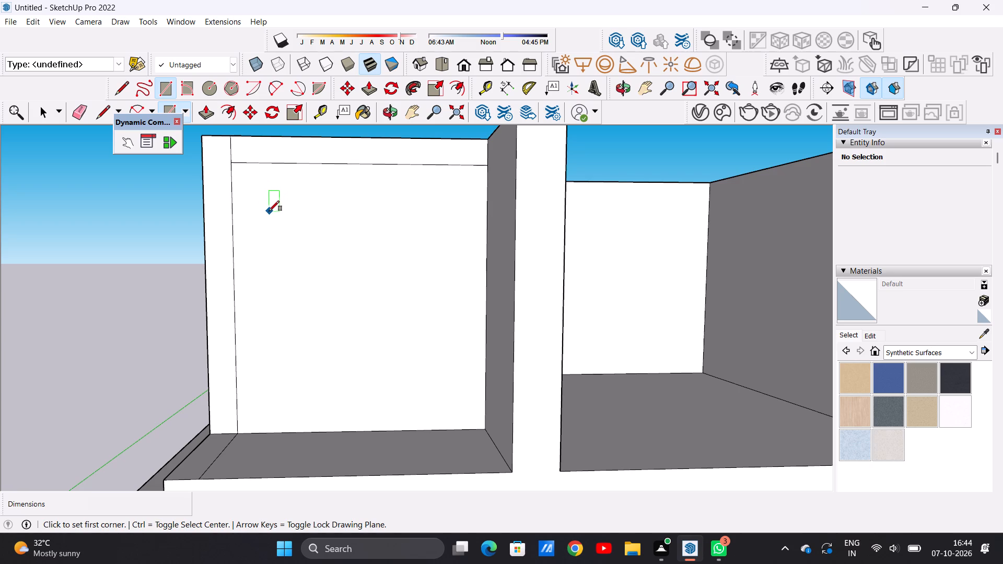
pyautogui.click(270, 208)
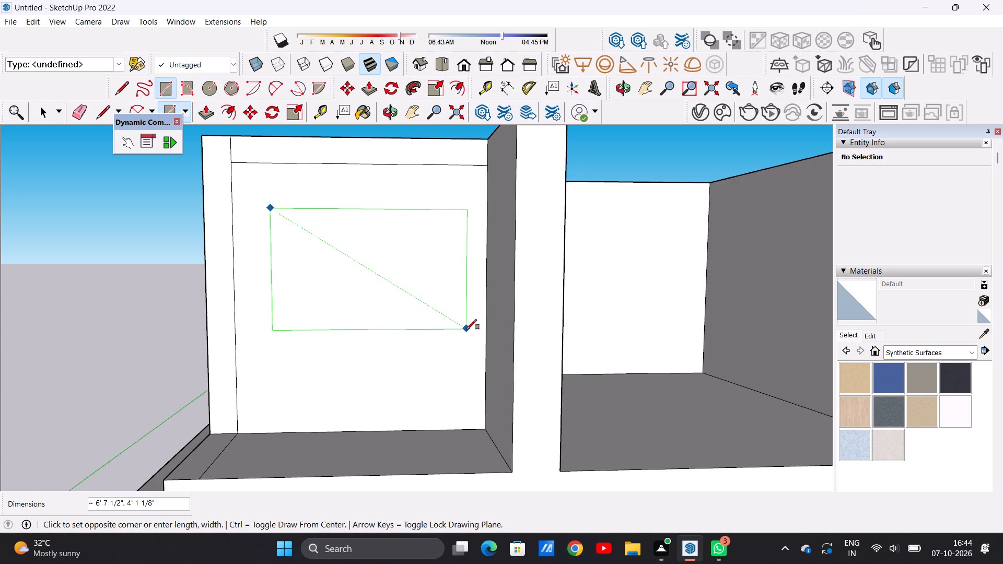
pyautogui.click(452, 429)
pyautogui.press('space')
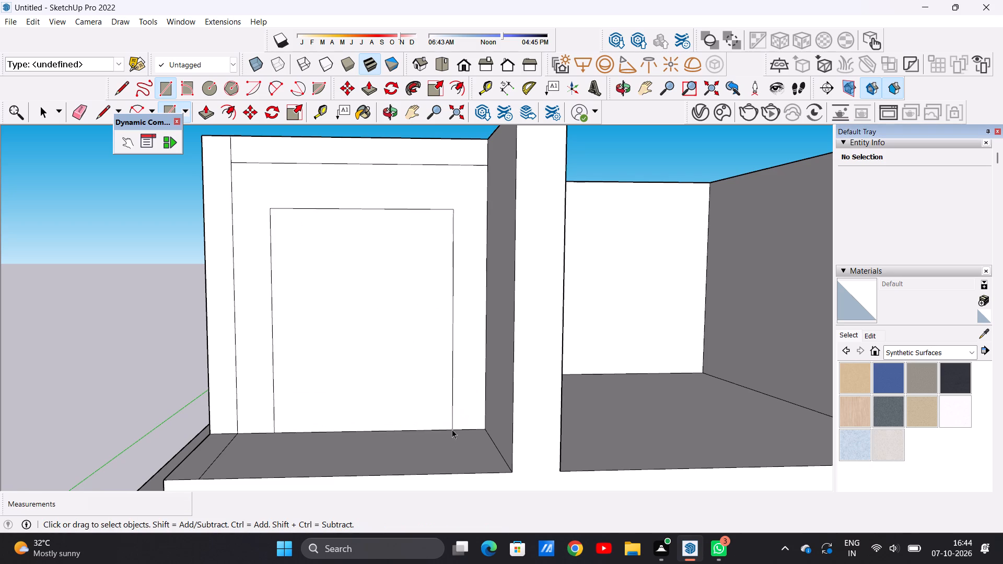
# Draw two-point arcs across both upper corners of the upper left bay's opening outline, the left one spanning about 2' 2".
pyautogui.click(273, 87)
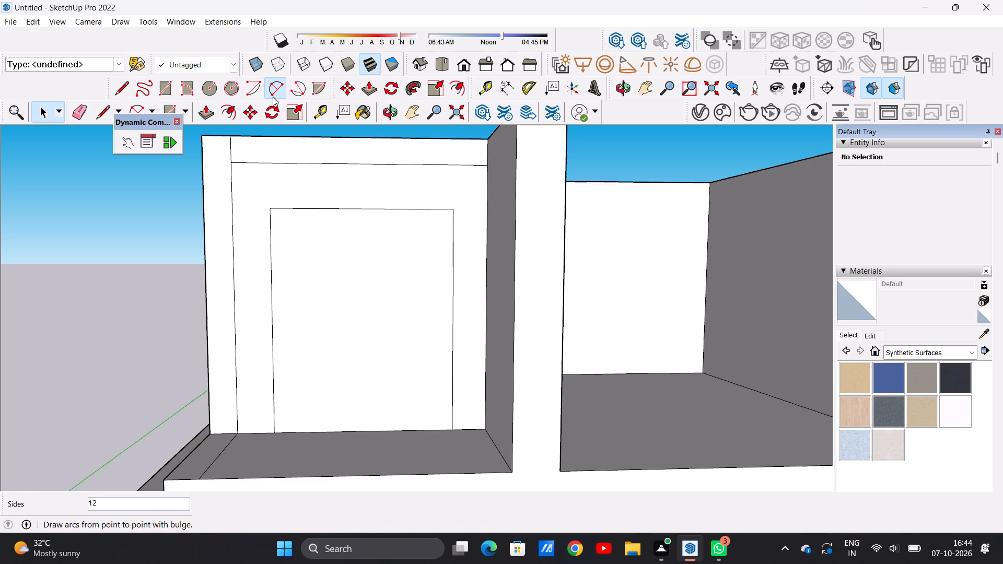
pyautogui.click(270, 259)
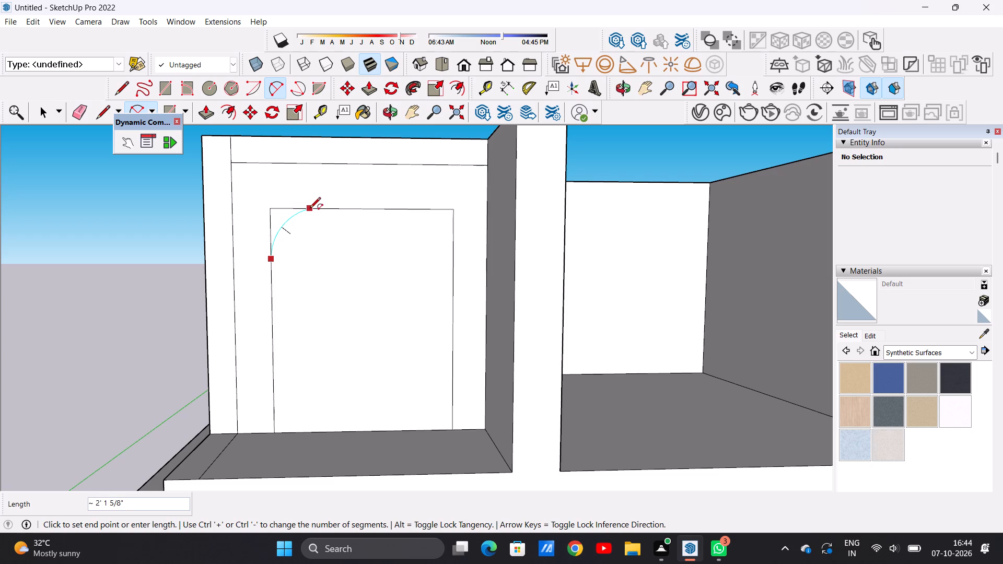
pyautogui.click(310, 209)
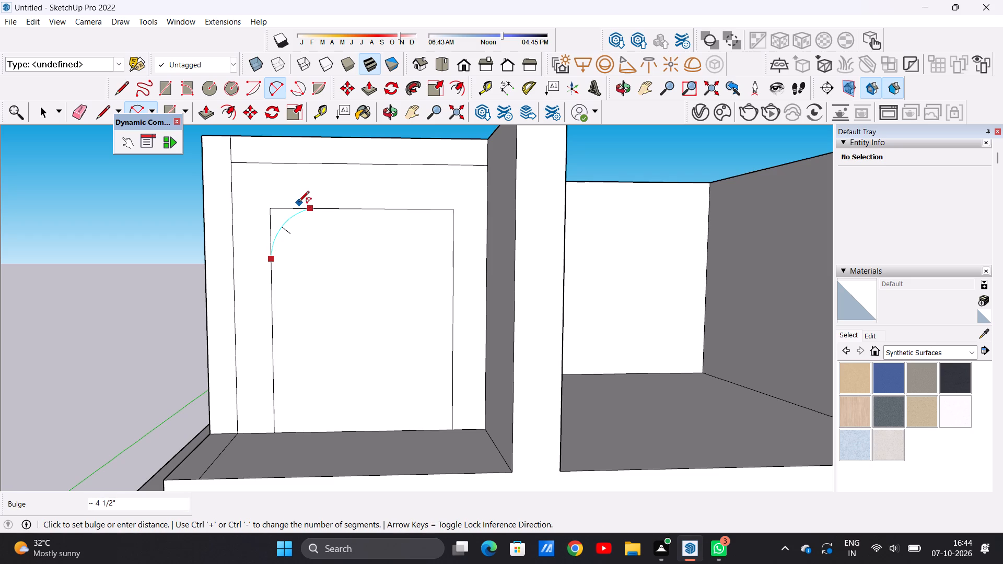
pyautogui.click(298, 203)
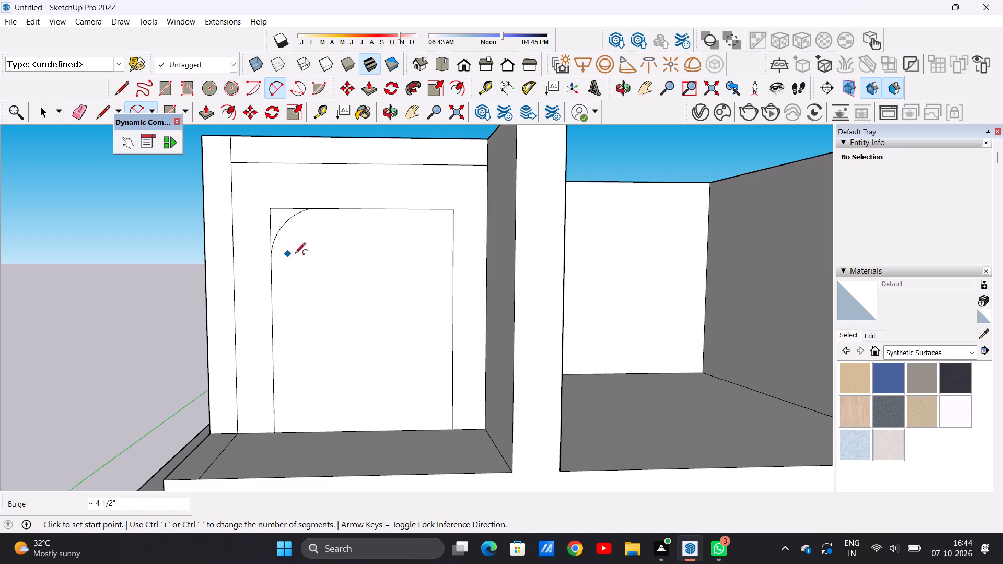
pyautogui.click(454, 252)
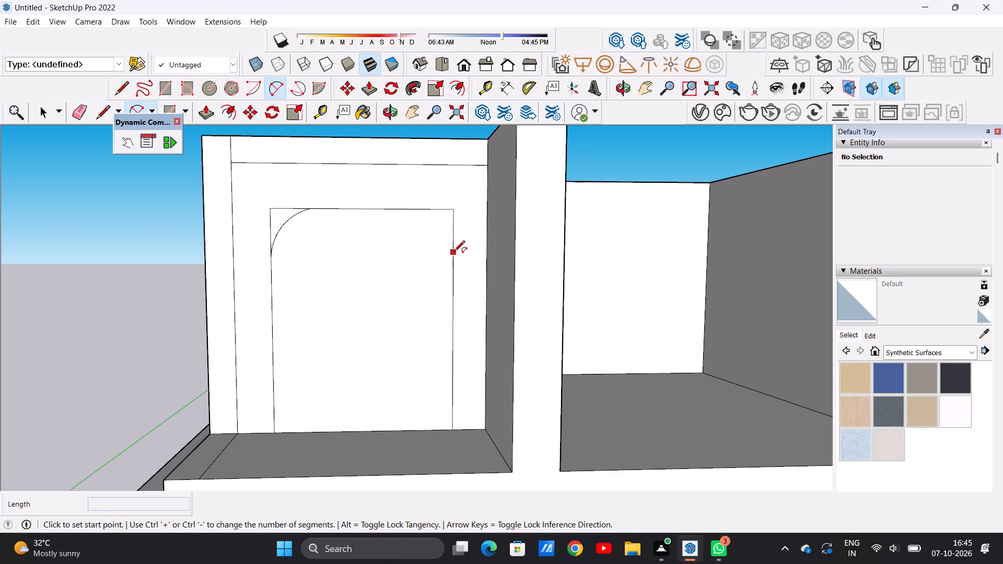
pyautogui.click(410, 210)
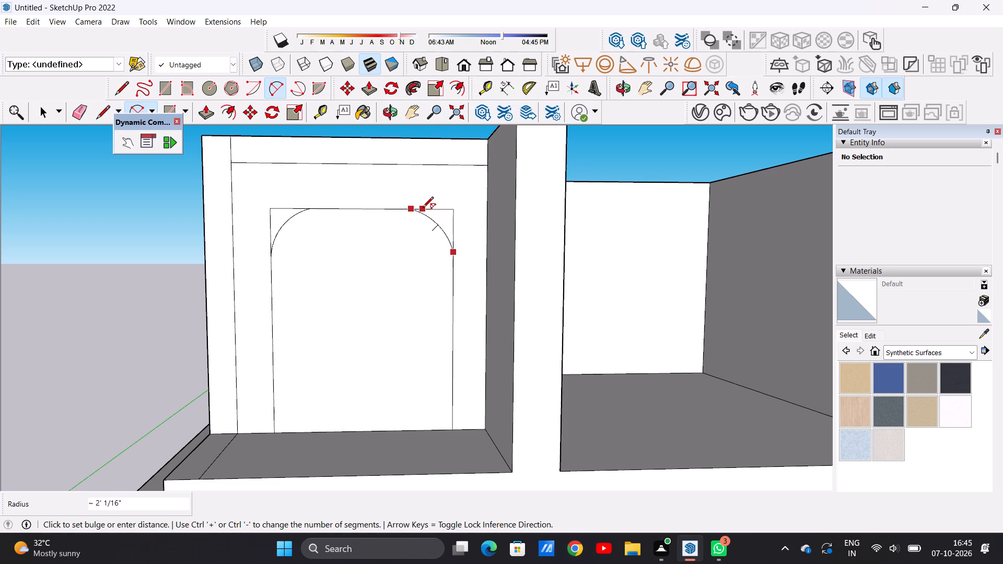
pyautogui.click(423, 208)
pyautogui.press('space')
# Erase the square corner edges outside both arcs, leaving a round-cornered opening outline on the upper left bay's front wall.
pyautogui.scroll(-7, 411, 224)
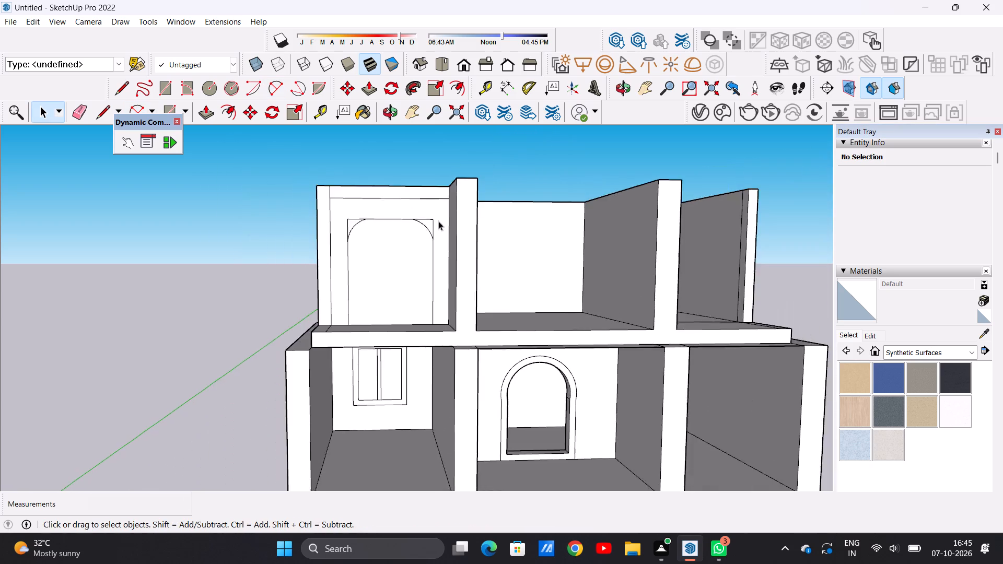
pyautogui.scroll(-1, 438, 221)
pyautogui.scroll(11, 435, 217)
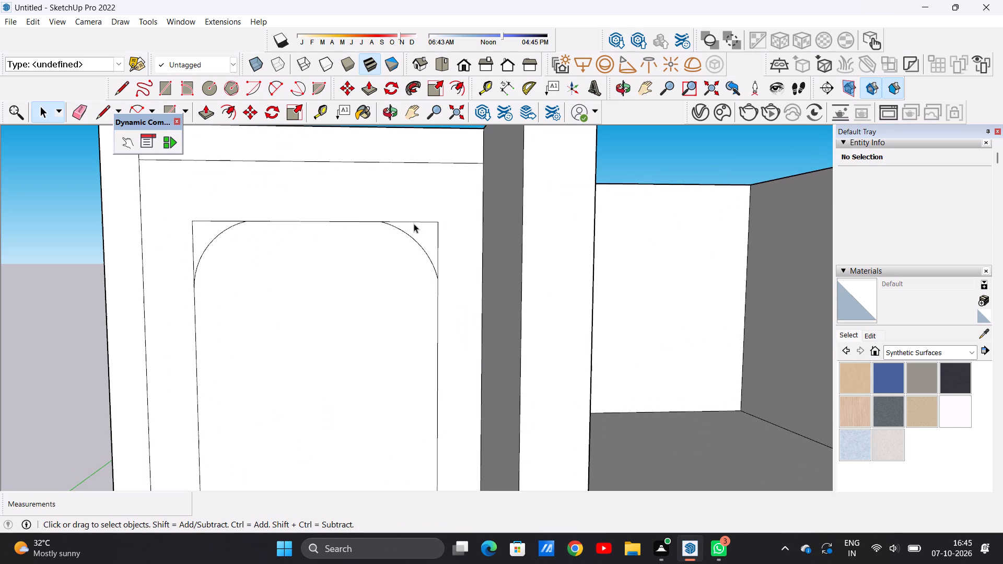
pyautogui.scroll(-3, 414, 224)
pyautogui.scroll(2, 414, 224)
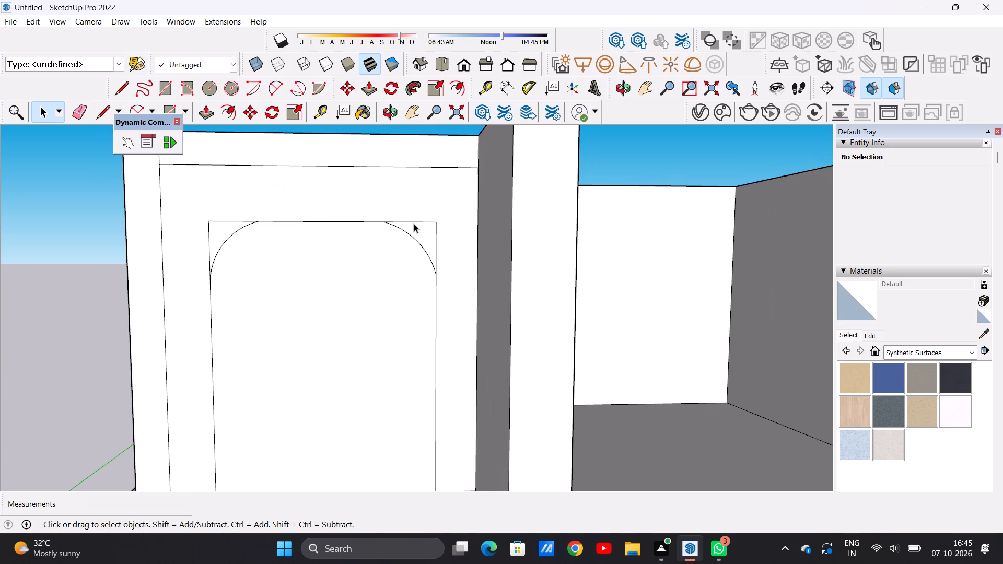
pyautogui.press('e')
pyautogui.moveTo(416, 218); pyautogui.dragTo(438, 247)
pyautogui.scroll(-4, 432, 227)
pyautogui.scroll(4, 301, 229)
pyautogui.moveTo(285, 215); pyautogui.dragTo(265, 237)
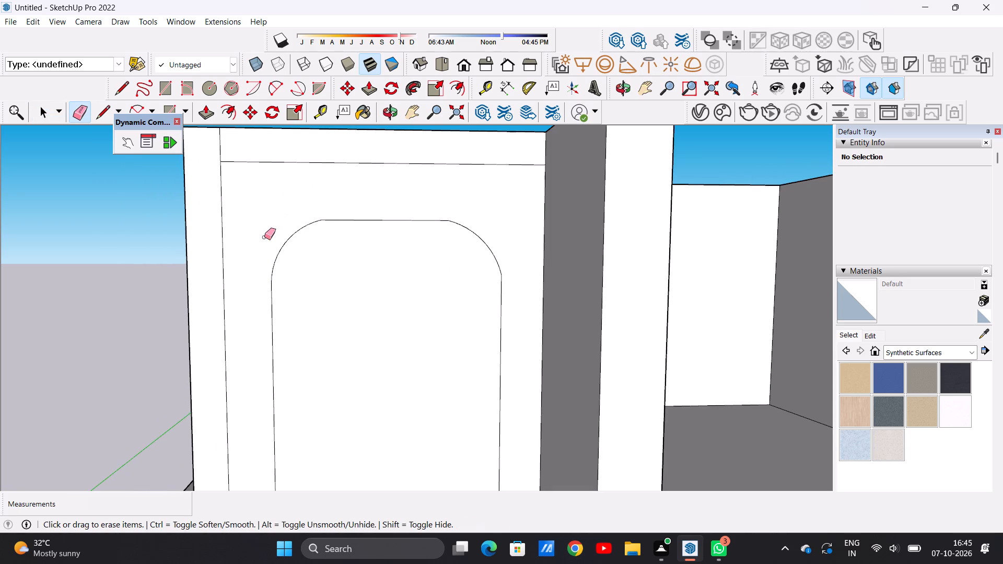
pyautogui.press('space')
# Examine the round-cornered opening outline and the upper left bay's front wall from above and from the front.
pyautogui.scroll(-12, 324, 227)
pyautogui.moveTo(389, 220); pyautogui.dragTo(309, 372, button='middle')
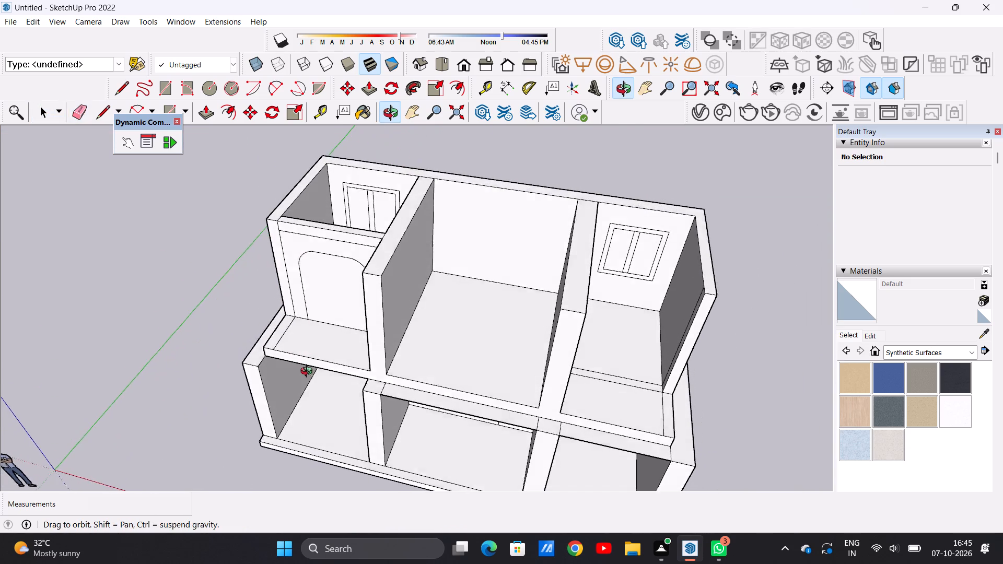
pyautogui.moveTo(309, 372); pyautogui.dragTo(309, 375, button='middle')
pyautogui.scroll(4, 326, 308)
pyautogui.scroll(-1, 331, 302)
pyautogui.scroll(1, 331, 302)
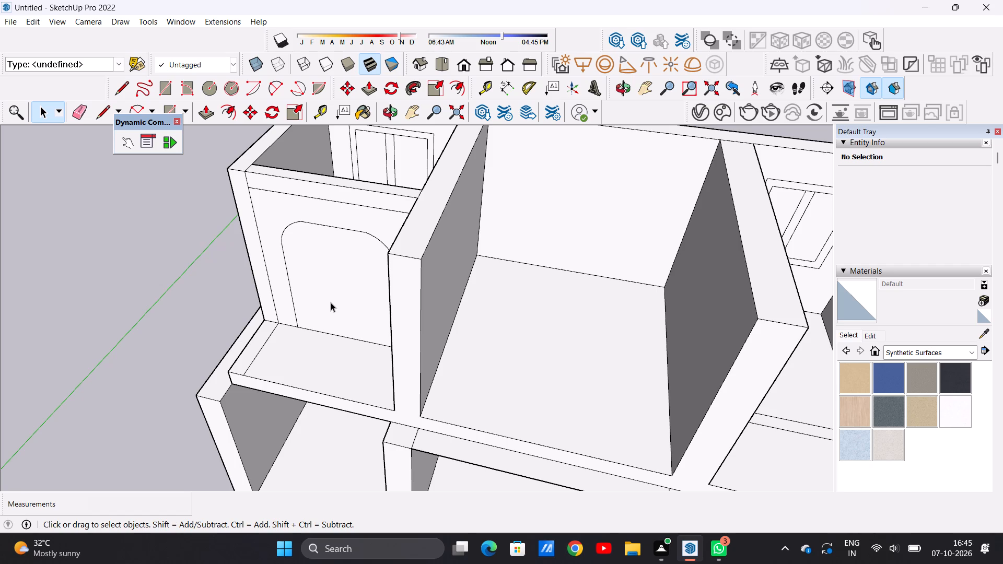
pyautogui.scroll(-5, 334, 268)
pyautogui.moveTo(310, 278); pyautogui.dragTo(400, 227, button='middle')
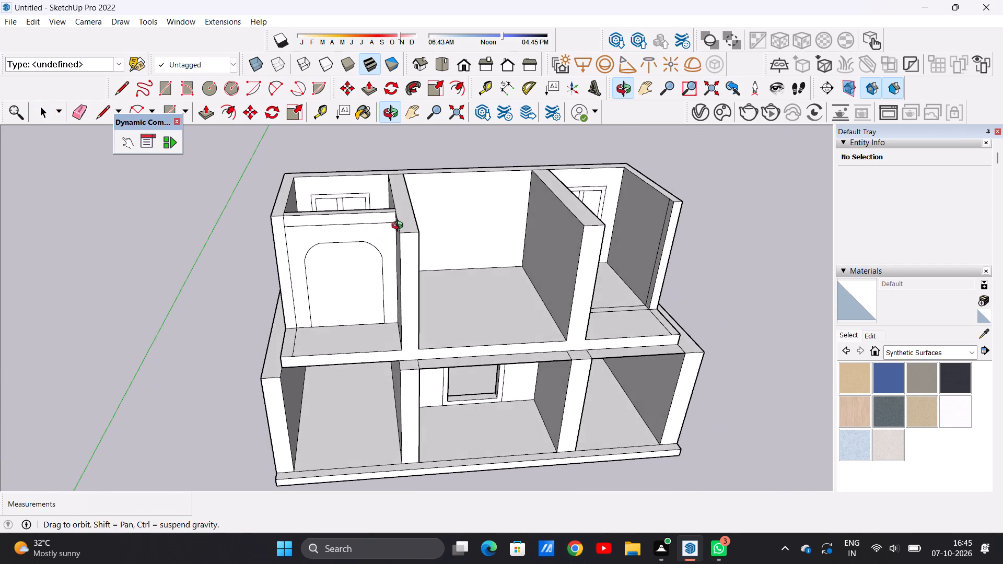
pyautogui.moveTo(400, 227); pyautogui.dragTo(400, 224, button='middle')
pyautogui.moveTo(401, 220); pyautogui.dragTo(401, 211, button='middle')
pyautogui.scroll(4, 343, 287)
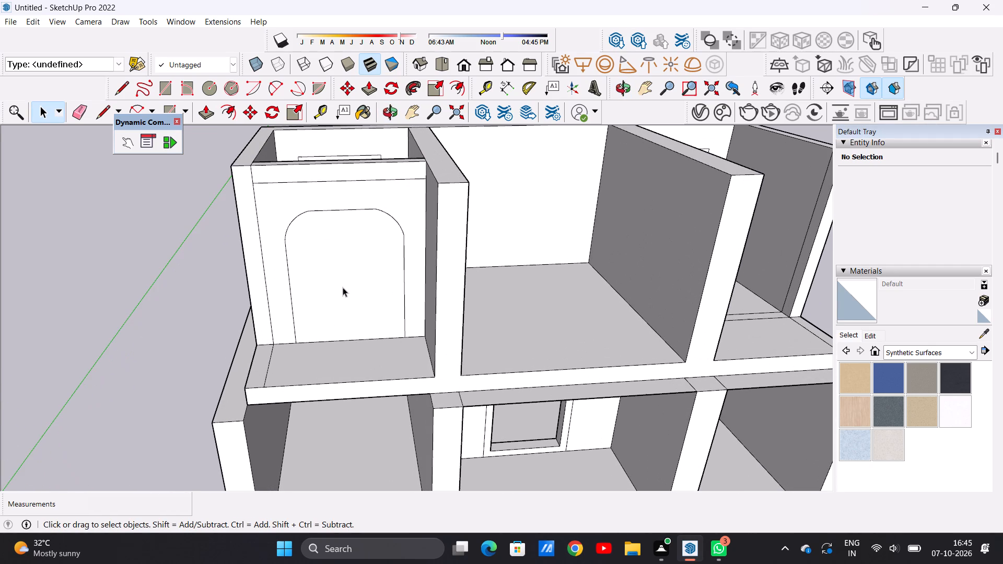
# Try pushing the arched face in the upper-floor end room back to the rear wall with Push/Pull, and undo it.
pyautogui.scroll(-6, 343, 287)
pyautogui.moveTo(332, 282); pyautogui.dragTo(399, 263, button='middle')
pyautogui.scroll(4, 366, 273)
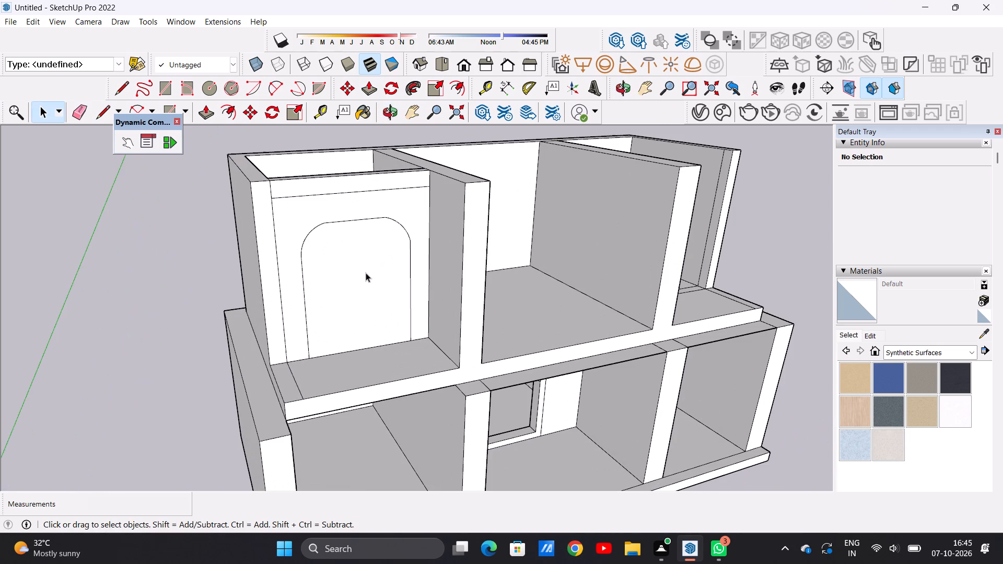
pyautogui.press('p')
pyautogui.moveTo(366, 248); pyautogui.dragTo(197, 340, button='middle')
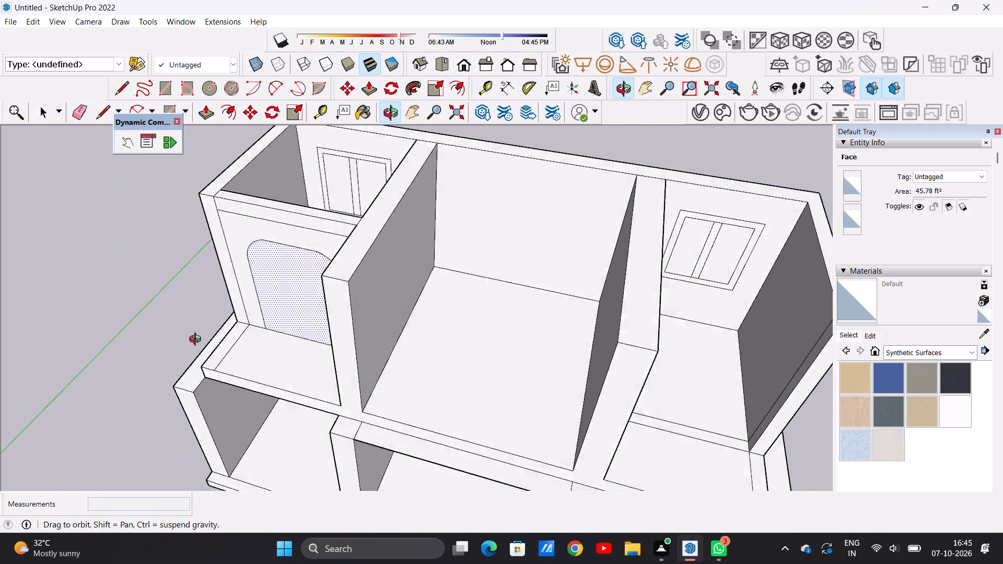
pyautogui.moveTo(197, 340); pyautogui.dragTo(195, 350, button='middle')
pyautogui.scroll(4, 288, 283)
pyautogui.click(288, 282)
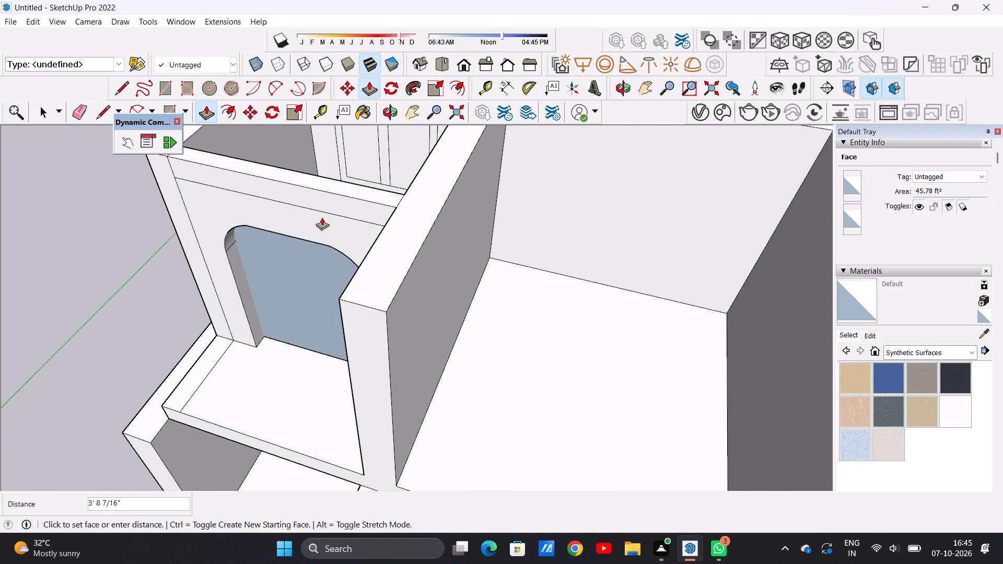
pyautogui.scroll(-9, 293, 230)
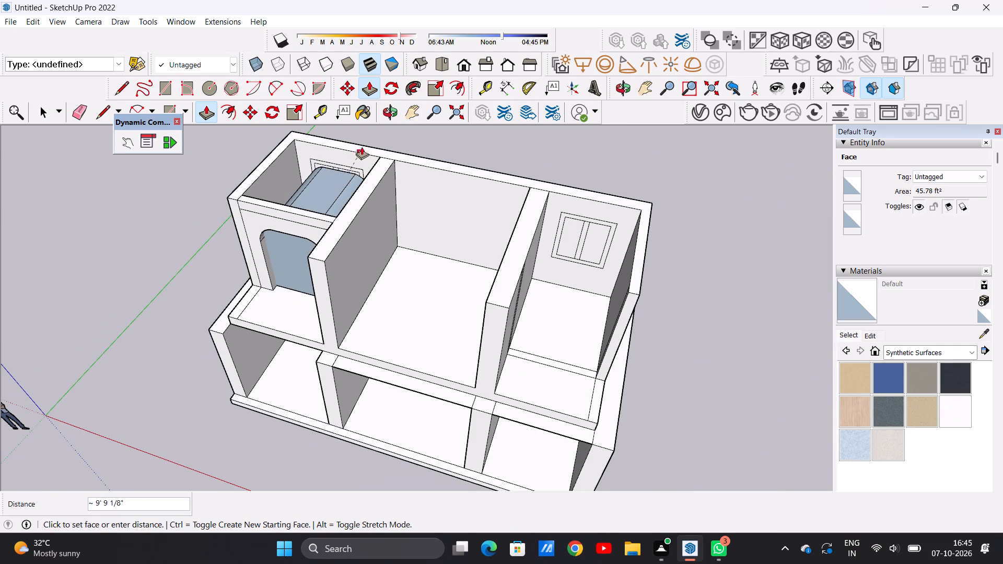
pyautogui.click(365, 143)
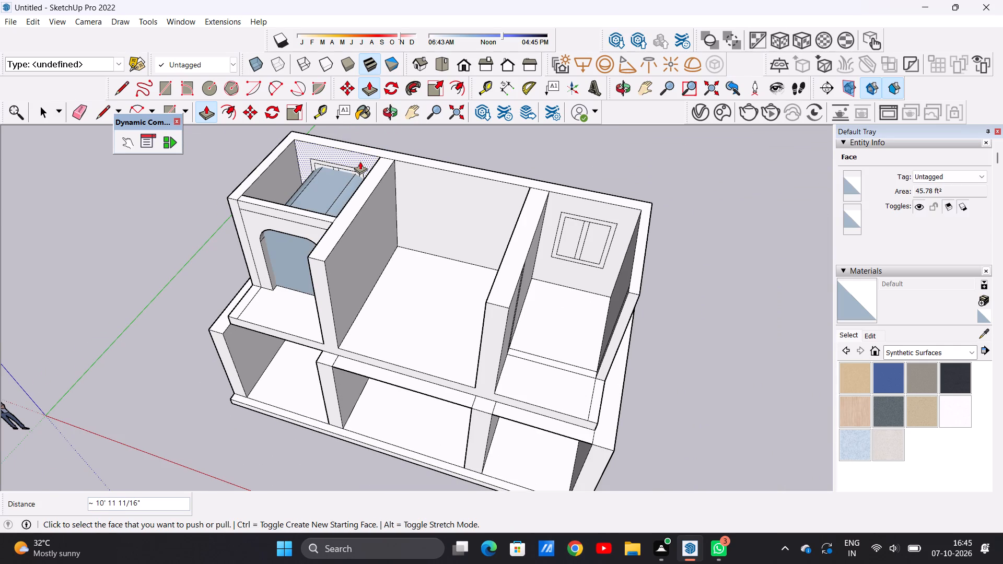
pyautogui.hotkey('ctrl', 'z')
# Push the arched face back through the wall's full thickness to cut an open archway into the upper-floor end room.
pyautogui.moveTo(288, 292); pyautogui.dragTo(300, 268, button='middle')
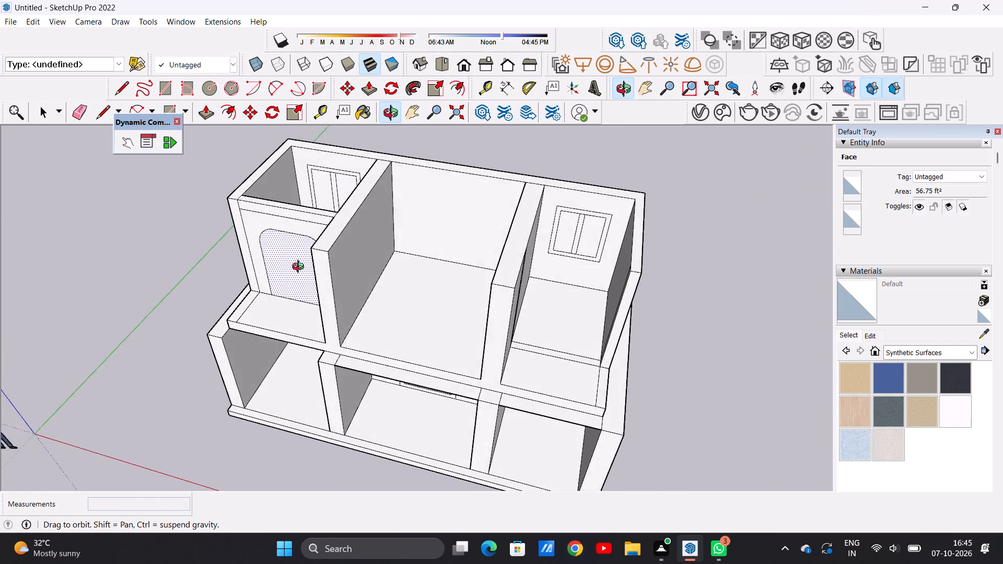
pyautogui.moveTo(300, 268); pyautogui.dragTo(387, 227, button='middle')
pyautogui.moveTo(314, 248); pyautogui.dragTo(259, 362, button='middle')
pyautogui.click(290, 279)
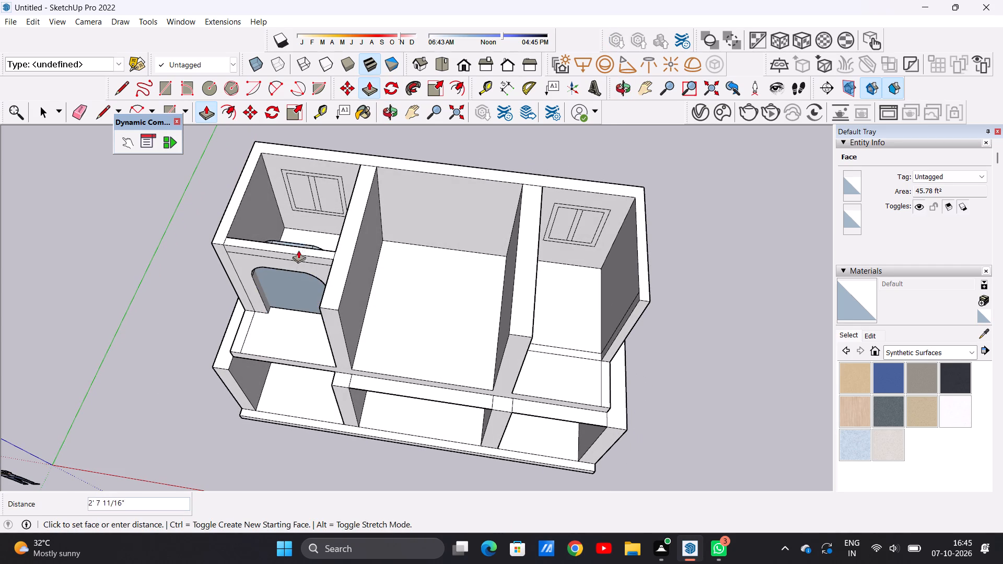
pyautogui.click(311, 246)
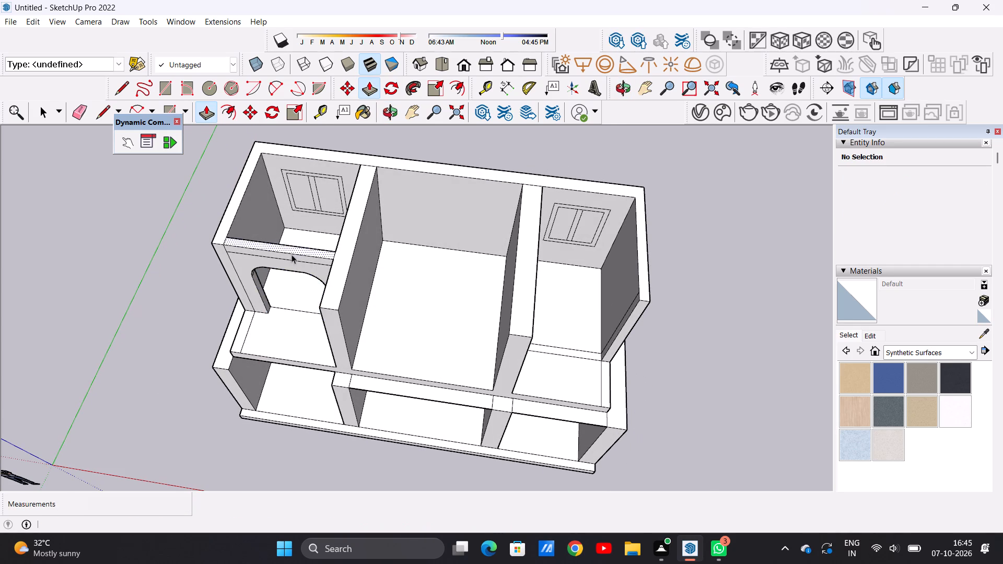
pyautogui.press('space')
# Examine the upper-floor archway and the surrounding walls from the front at close and far range.
pyautogui.scroll(-6, 262, 303)
pyautogui.moveTo(277, 318); pyautogui.dragTo(279, 287, button='middle')
pyautogui.scroll(-5, 270, 359)
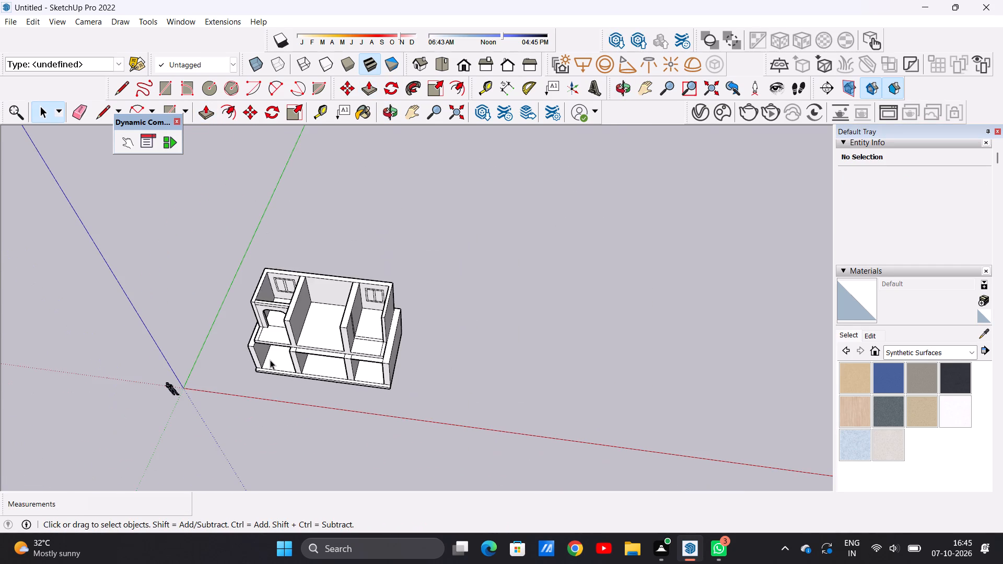
pyautogui.scroll(9, 273, 306)
pyautogui.moveTo(272, 360); pyautogui.dragTo(308, 232, button='middle')
pyautogui.scroll(1, 304, 243)
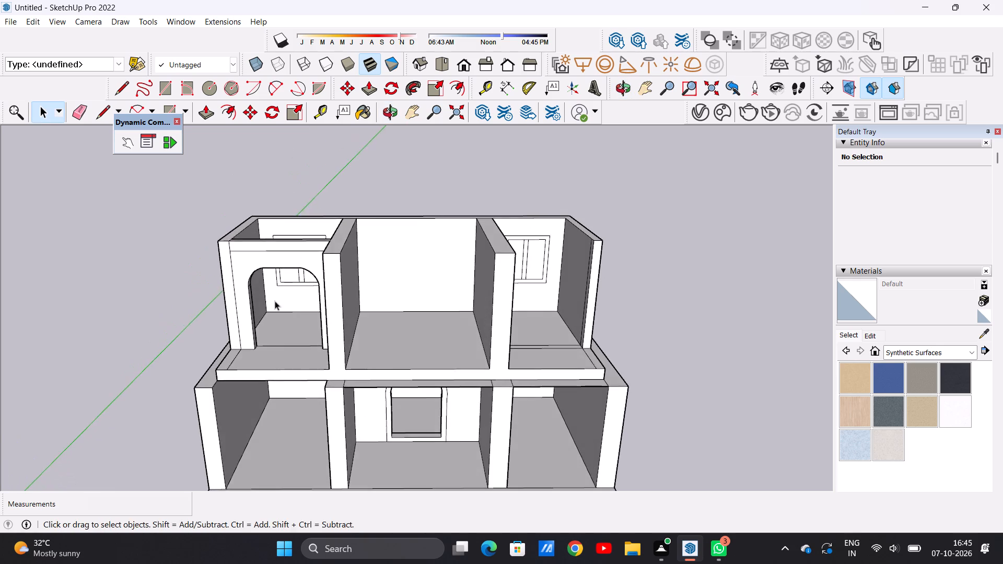
pyautogui.scroll(4, 275, 301)
pyautogui.moveTo(289, 318); pyautogui.dragTo(306, 238, button='middle')
pyautogui.scroll(-3, 317, 326)
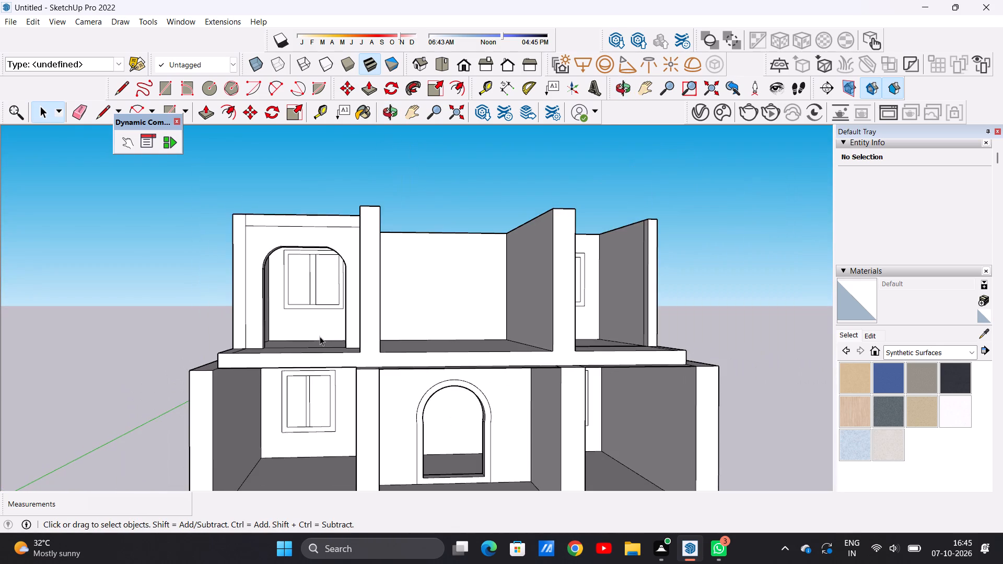
pyautogui.scroll(-4, 321, 338)
pyautogui.scroll(9, 318, 274)
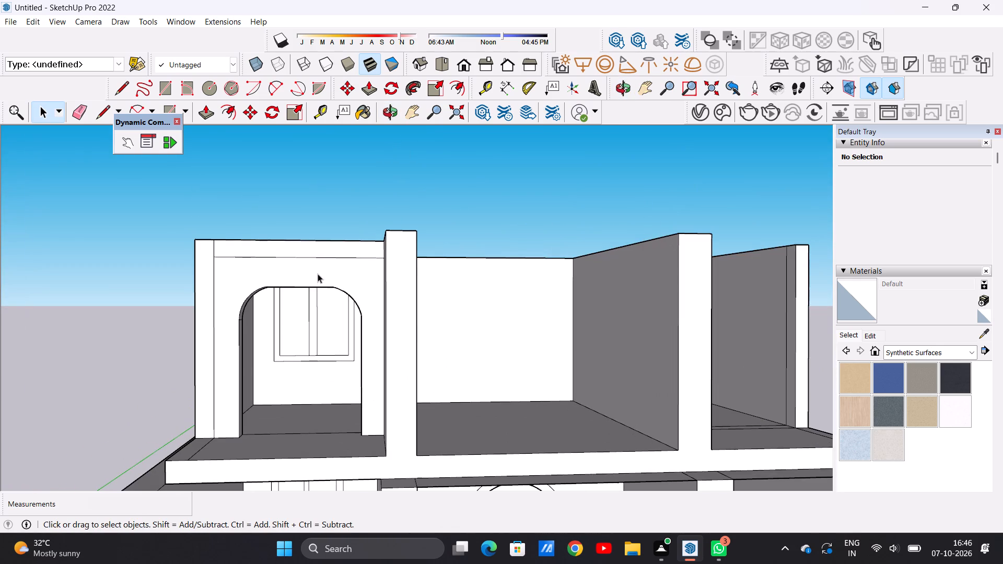
pyautogui.scroll(-7, 320, 339)
pyautogui.middleClick(314, 320)
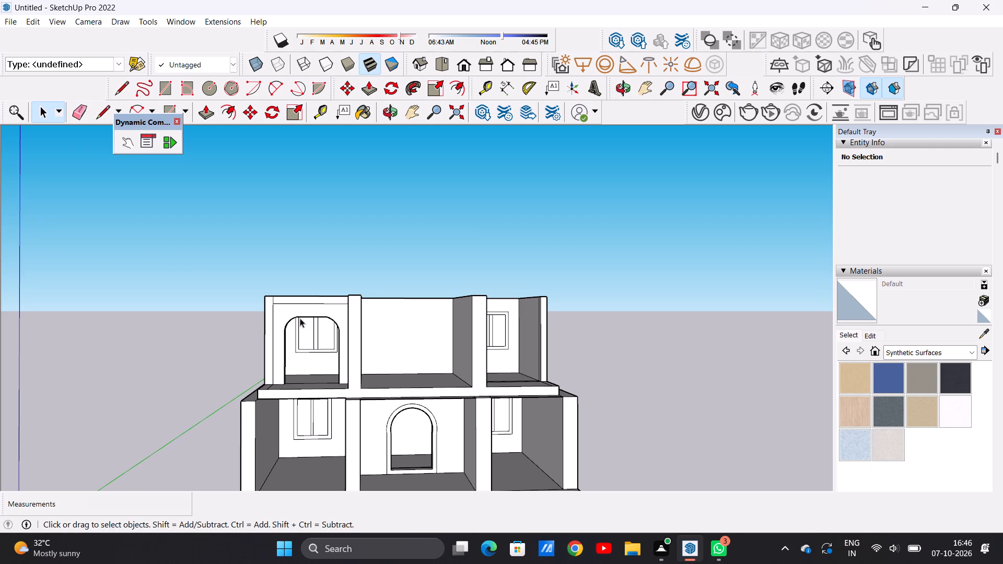
pyautogui.scroll(-4, 300, 318)
pyautogui.scroll(8, 312, 312)
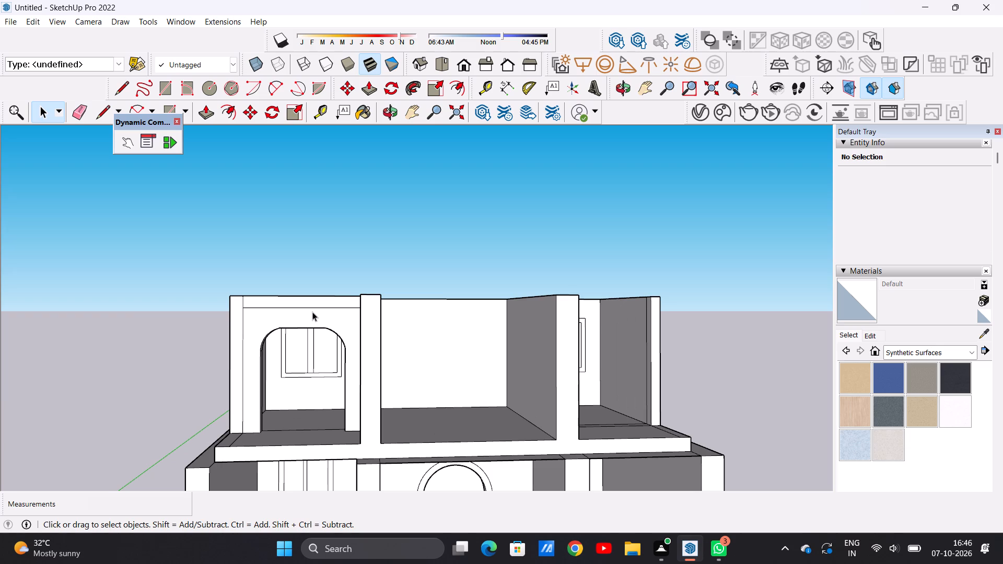
pyautogui.scroll(-2, 312, 312)
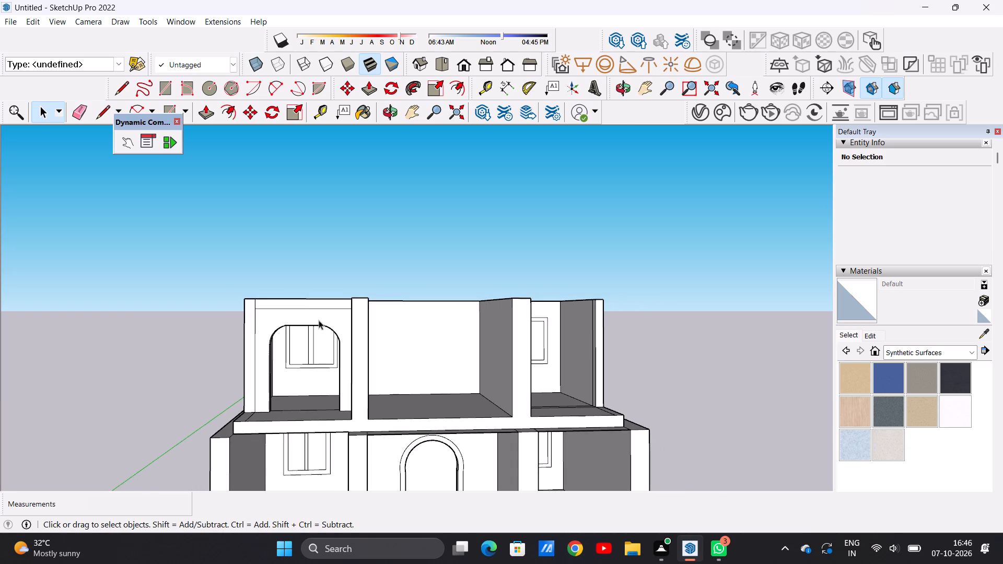
pyautogui.scroll(6, 332, 309)
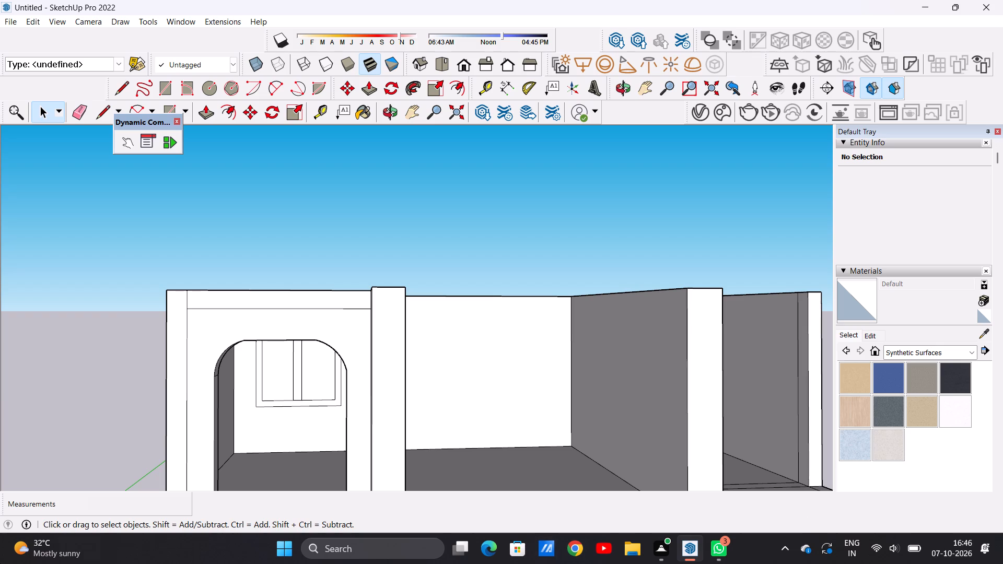
pyautogui.scroll(-7, 299, 384)
pyautogui.scroll(1, 307, 383)
pyautogui.scroll(-6, 307, 383)
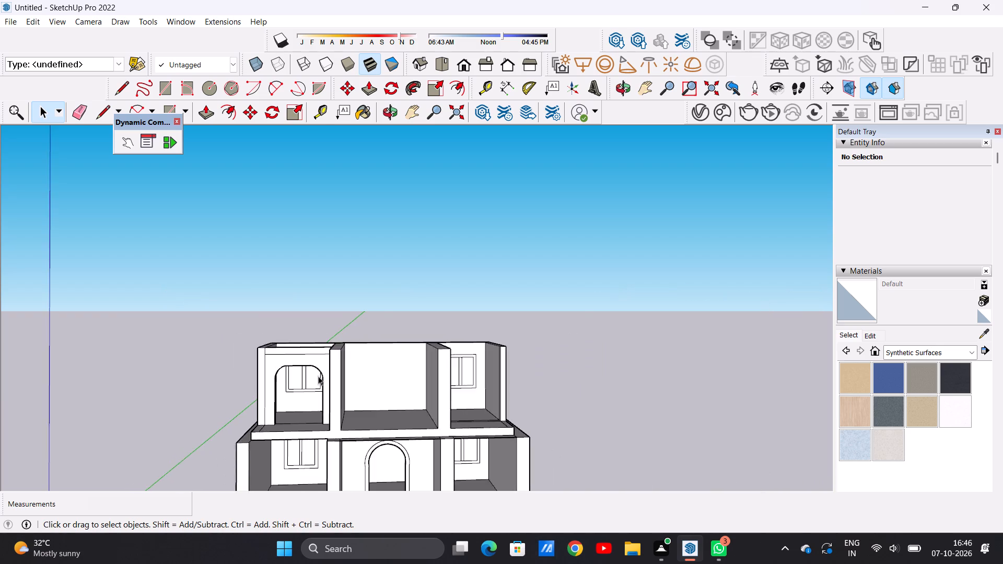
pyautogui.scroll(-3, 318, 376)
# Erase the short vertical edge dividing the band above the archway from the end of the outer side wall.
pyautogui.moveTo(281, 391); pyautogui.dragTo(392, 408, button='middle')
pyautogui.scroll(11, 336, 378)
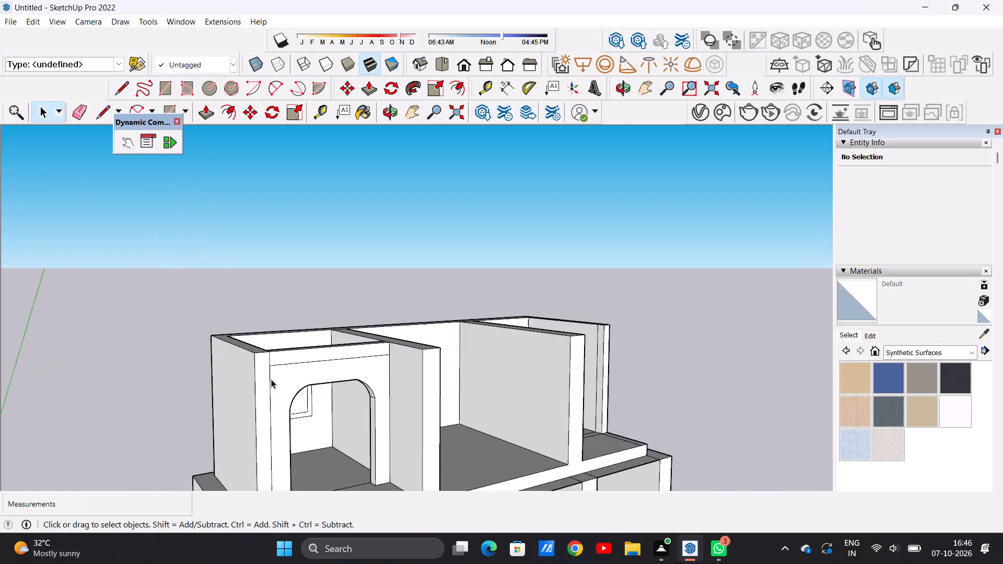
pyautogui.scroll(7, 271, 379)
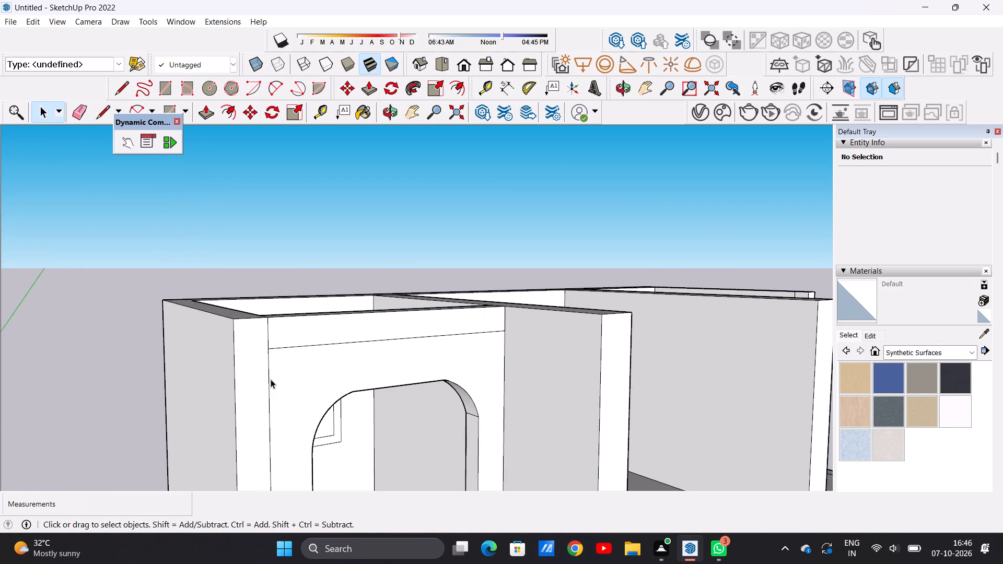
pyautogui.press('e')
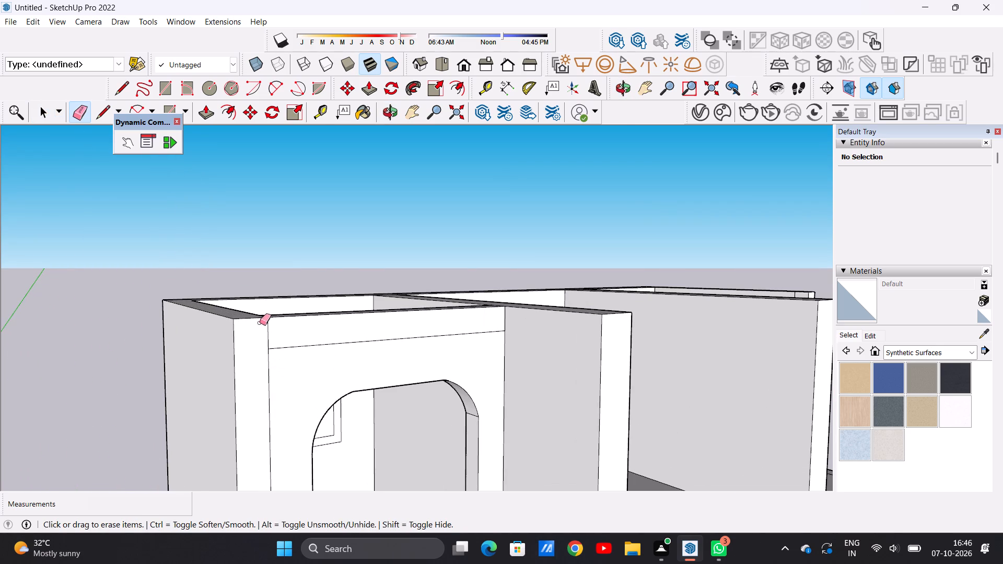
pyautogui.moveTo(263, 331); pyautogui.dragTo(274, 330)
# Pull the joined side-and-top frame face around the archway wall outward by about 1' 5/8".
pyautogui.press('p')
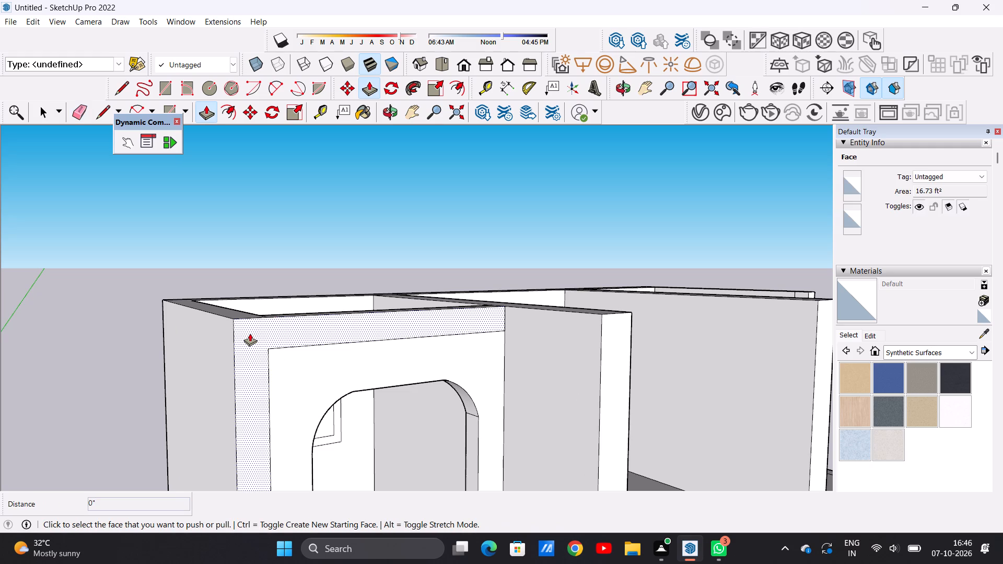
pyautogui.click(250, 333)
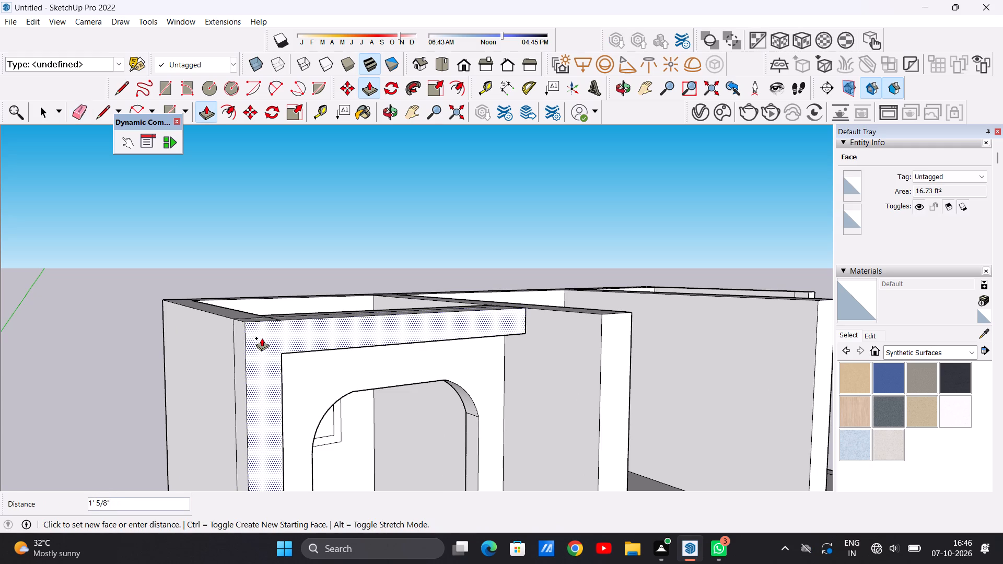
pyautogui.click(262, 338)
pyautogui.press('space')
# Copy the floor face of the upper-floor archway room straight up 10' to the wall tops as its roof.
pyautogui.scroll(-7, 293, 318)
pyautogui.moveTo(448, 297); pyautogui.dragTo(358, 294, button='middle')
pyautogui.scroll(-5, 326, 348)
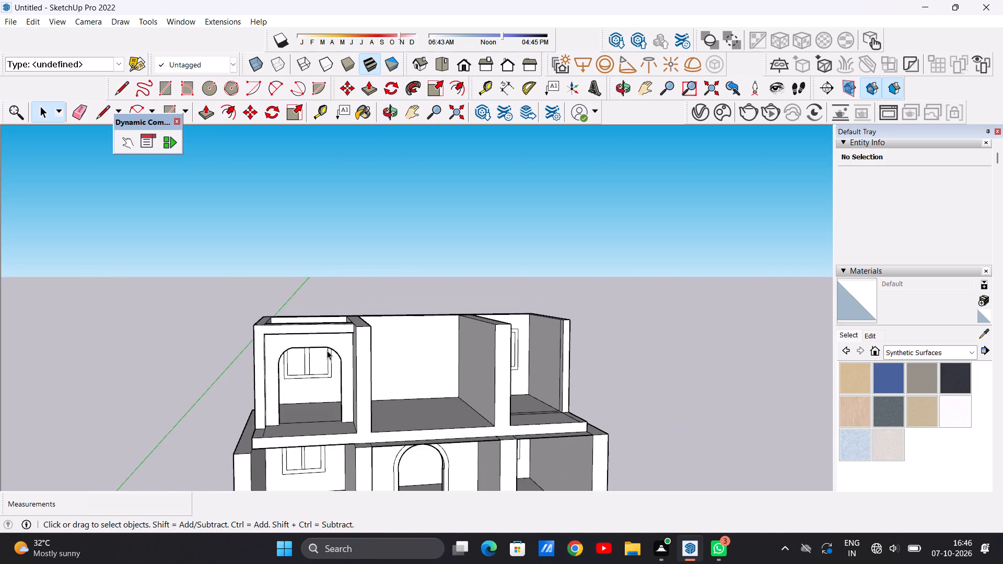
pyautogui.scroll(5, 332, 336)
pyautogui.moveTo(330, 349); pyautogui.dragTo(311, 305, button='middle')
pyautogui.scroll(1, 326, 339)
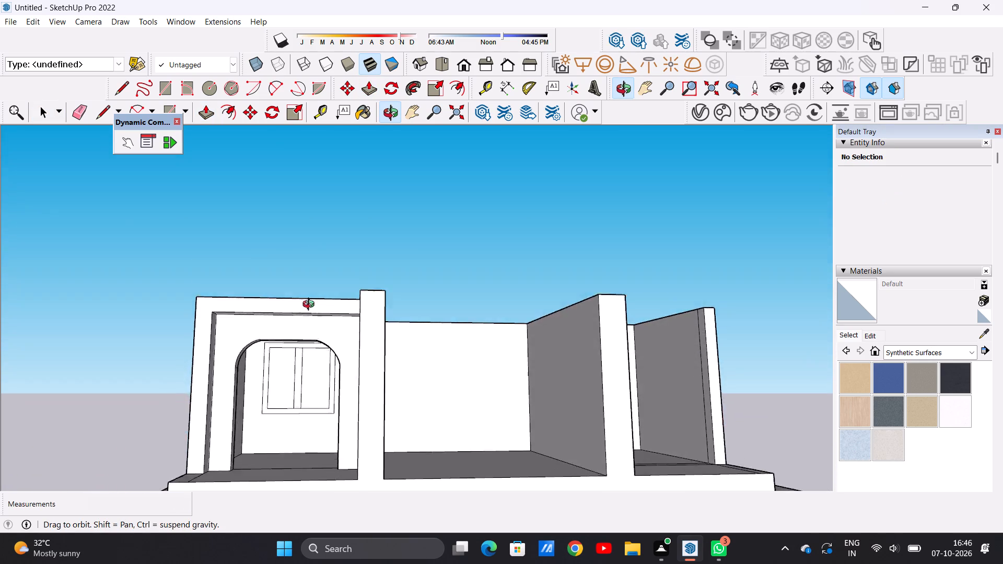
pyautogui.moveTo(311, 305); pyautogui.dragTo(316, 405, button='middle')
pyautogui.moveTo(316, 319); pyautogui.dragTo(301, 440, button='middle')
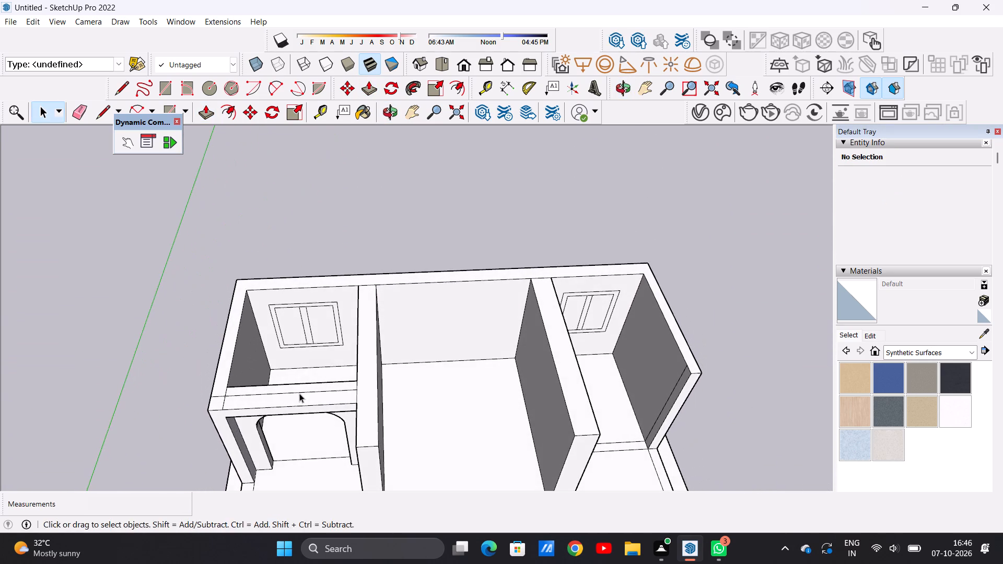
pyautogui.moveTo(299, 393); pyautogui.dragTo(301, 471, button='middle')
pyautogui.scroll(6, 316, 397)
pyautogui.doubleClick(317, 396)
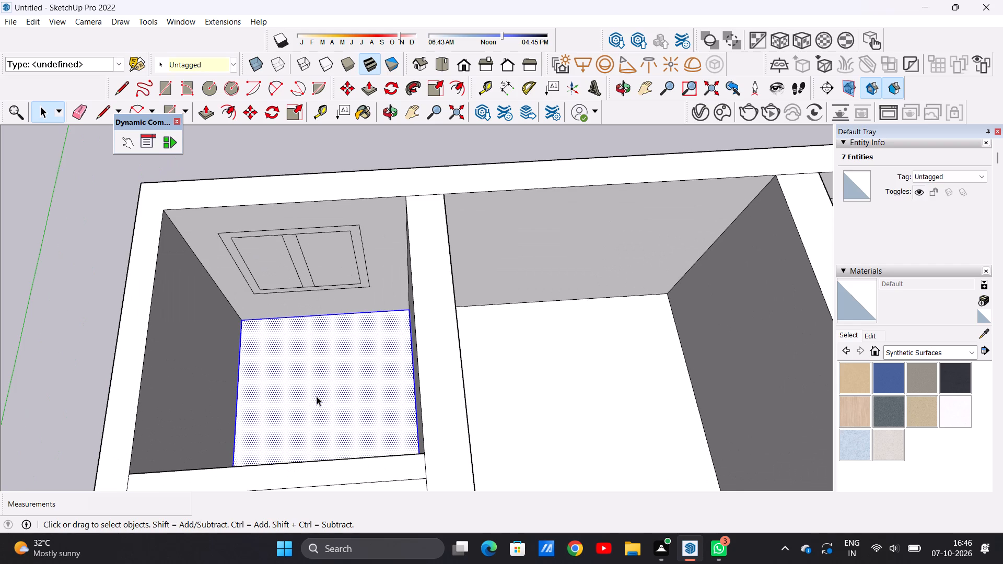
pyautogui.press('m')
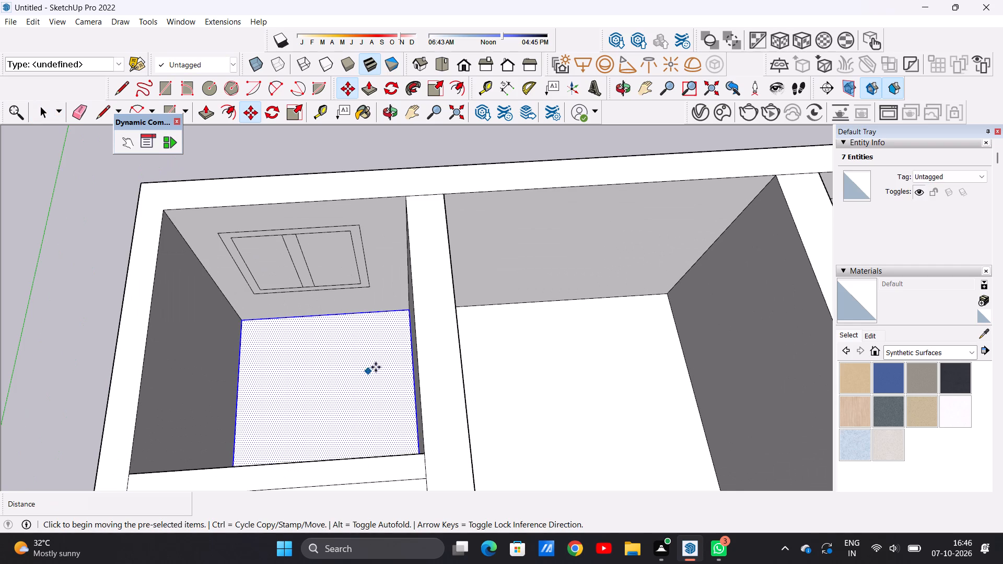
pyautogui.click(409, 309)
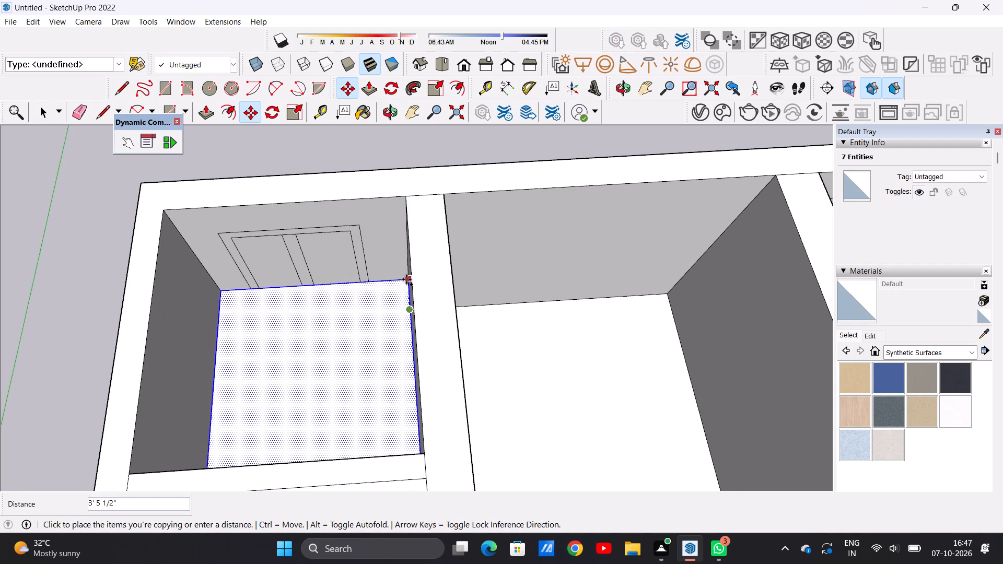
pyautogui.click(405, 198)
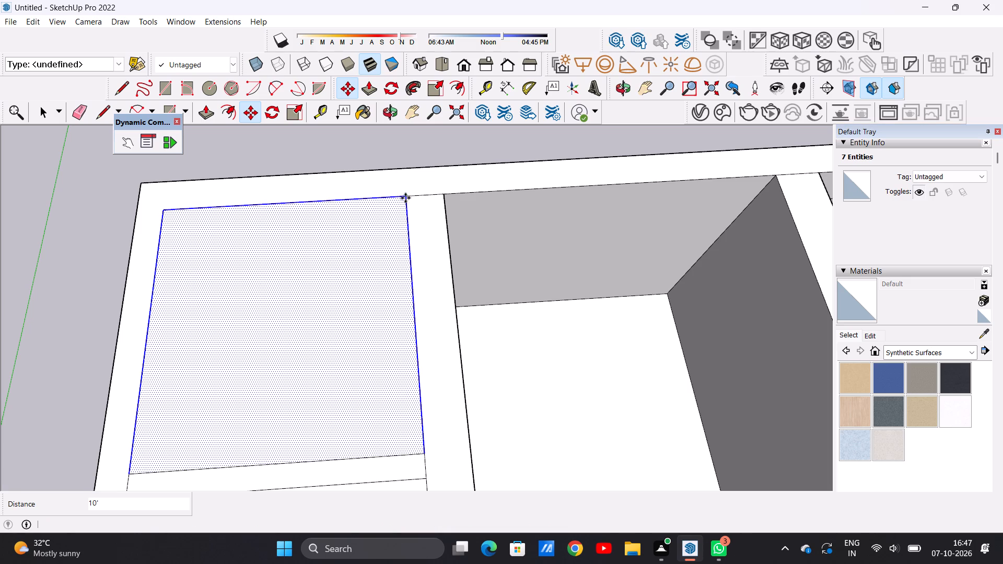
pyautogui.press('space')
pyautogui.click(407, 148)
# Examine the covered archway room and the remaining upper-floor rooms from the front and from above.
pyautogui.scroll(-8, 396, 265)
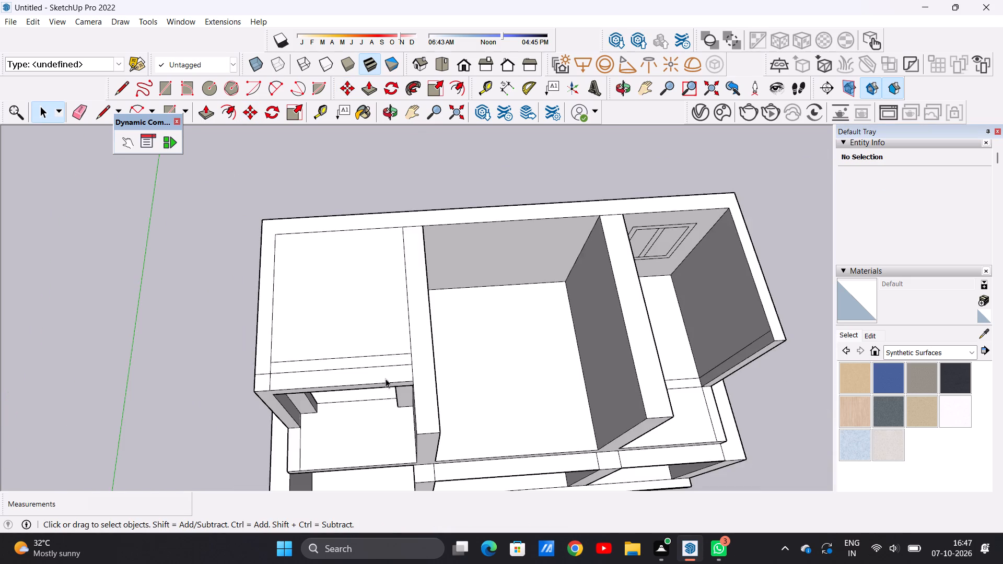
pyautogui.moveTo(367, 436); pyautogui.dragTo(366, 234, button='middle')
pyautogui.scroll(1, 367, 262)
pyautogui.moveTo(360, 289); pyautogui.dragTo(356, 211, button='middle')
pyautogui.scroll(8, 356, 211)
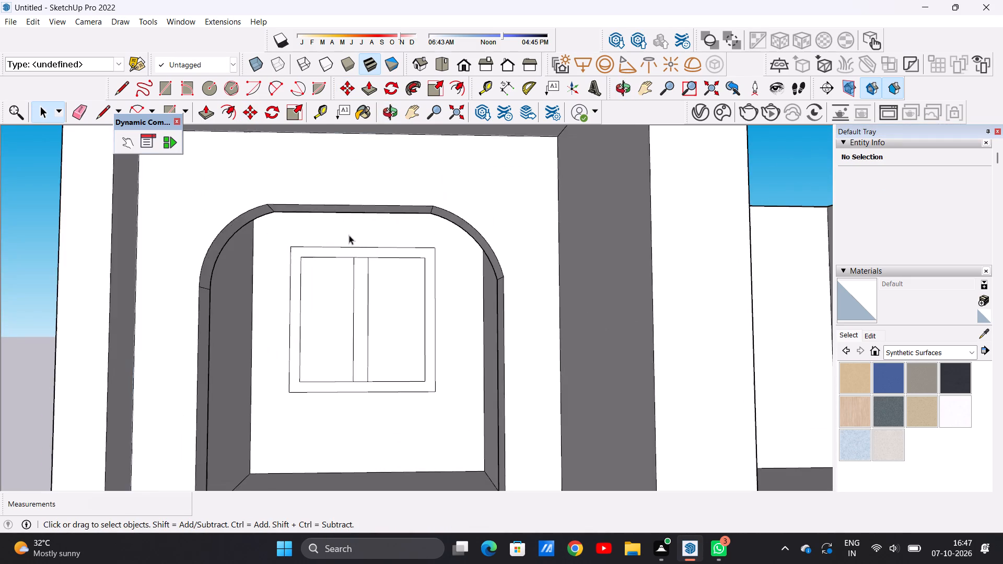
pyautogui.scroll(-8, 355, 348)
pyautogui.scroll(1, 371, 387)
pyautogui.scroll(-2, 371, 387)
pyautogui.moveTo(373, 323); pyautogui.dragTo(371, 421, button='middle')
pyautogui.moveTo(365, 383); pyautogui.dragTo(351, 305, button='middle')
pyautogui.scroll(-15, 366, 377)
pyautogui.scroll(8, 476, 364)
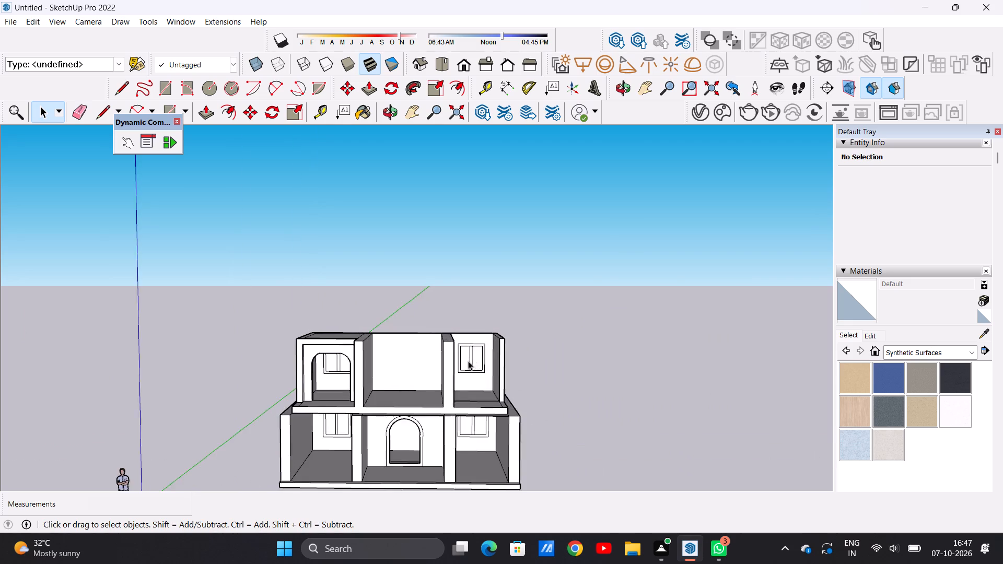
pyautogui.scroll(6, 468, 361)
pyautogui.scroll(-10, 467, 365)
pyautogui.moveTo(477, 359); pyautogui.dragTo(482, 444, button='middle')
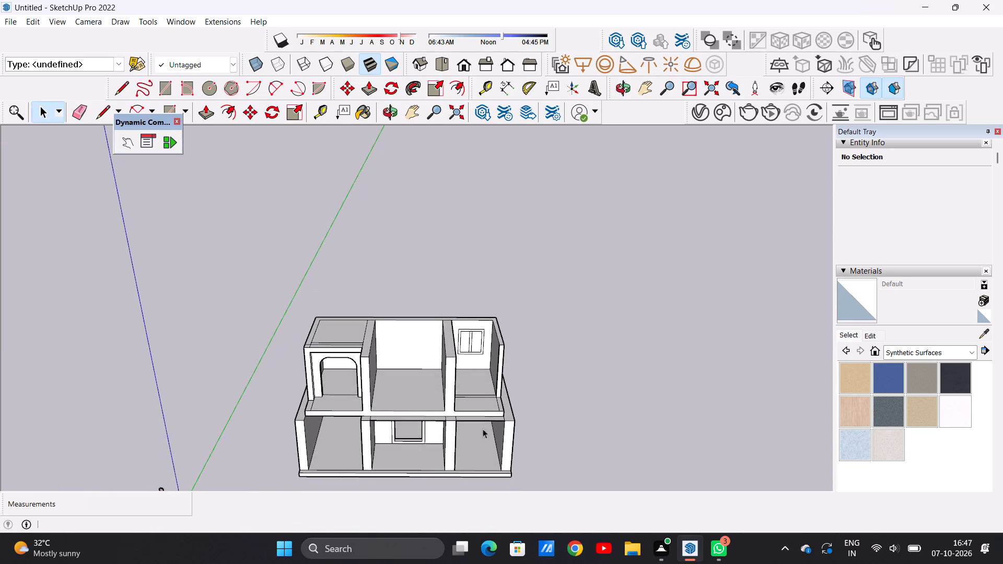
pyautogui.scroll(4, 492, 389)
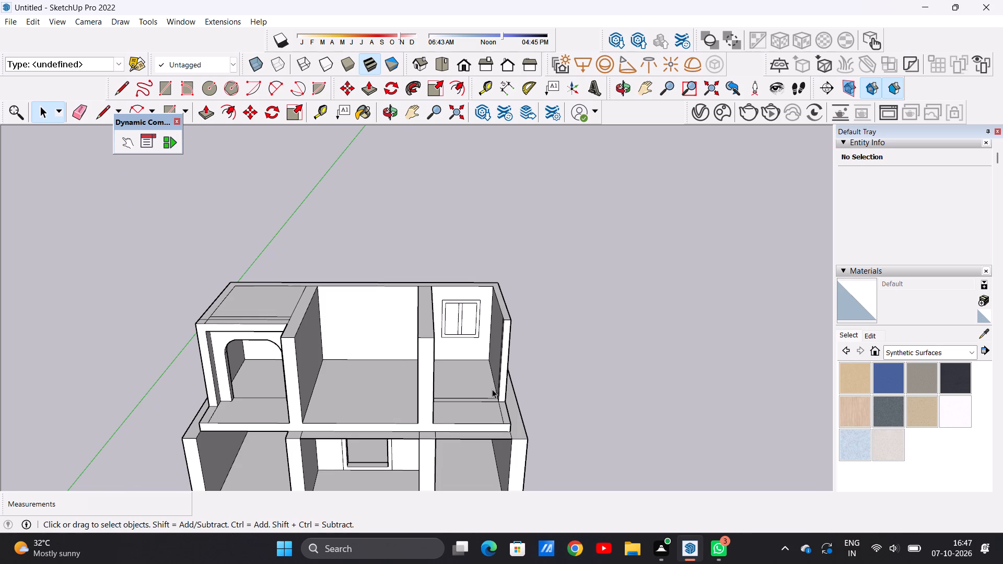
# Examine the house's front elevation and the upper-floor archway room from low and high angles.
pyautogui.scroll(-6, 493, 379)
pyautogui.scroll(-1, 383, 351)
pyautogui.moveTo(382, 382); pyautogui.dragTo(381, 333, button='middle')
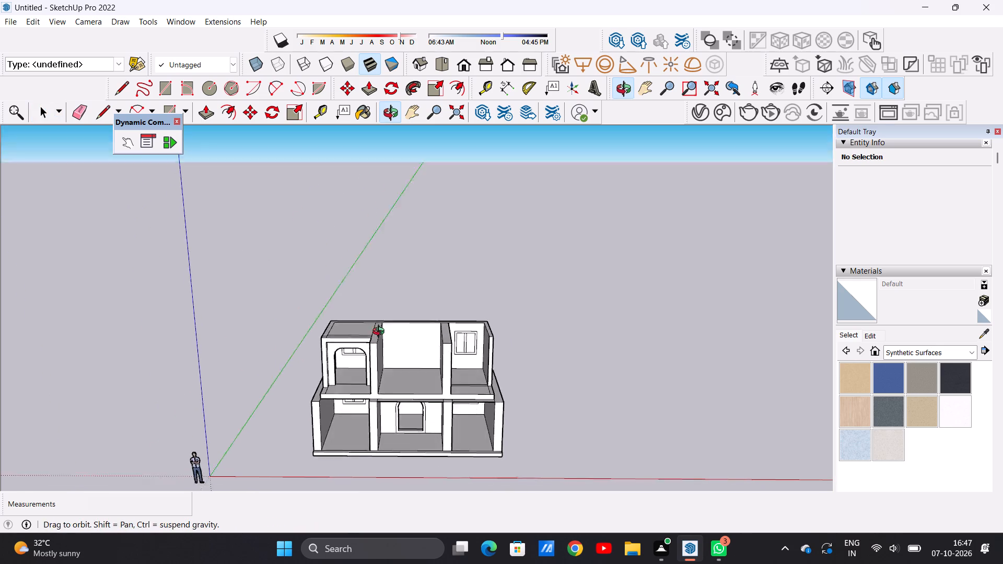
pyautogui.moveTo(381, 333); pyautogui.dragTo(380, 279, button='middle')
pyautogui.scroll(3, 346, 344)
pyautogui.moveTo(351, 385); pyautogui.dragTo(360, 327, button='middle')
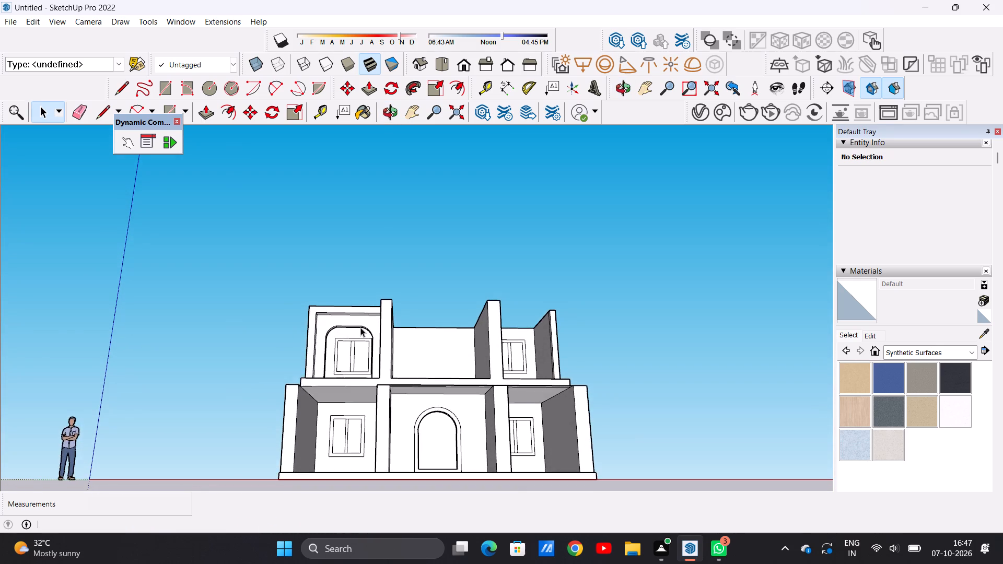
pyautogui.scroll(15, 360, 327)
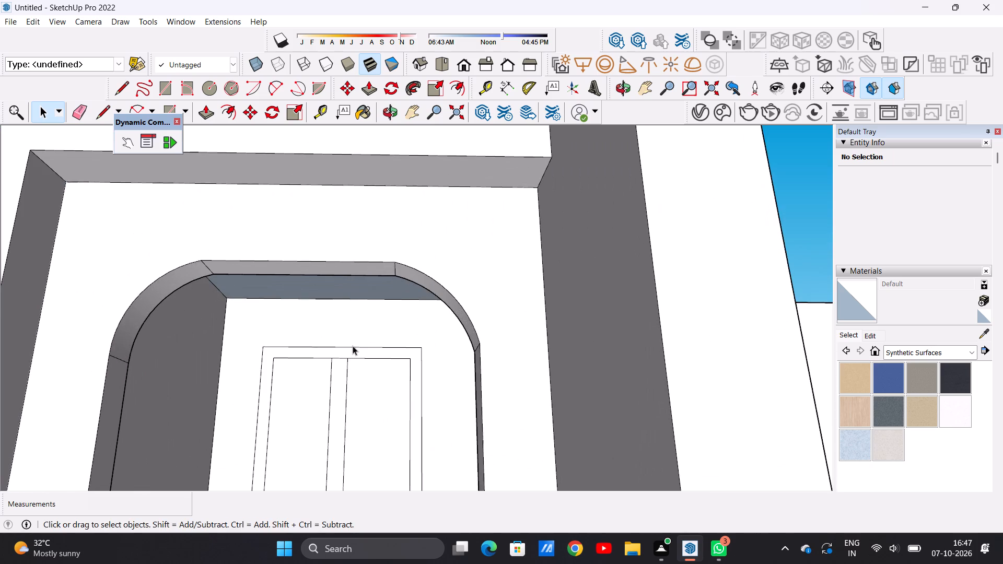
pyautogui.scroll(-8, 353, 346)
pyautogui.moveTo(353, 346); pyautogui.dragTo(360, 477, button='middle')
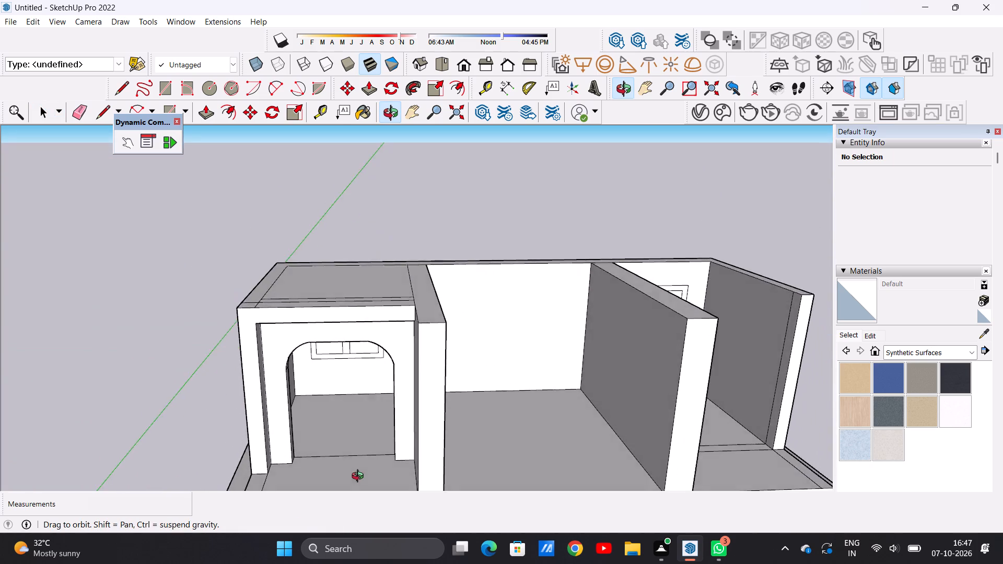
pyautogui.moveTo(360, 477); pyautogui.dragTo(362, 354, button='middle')
pyautogui.scroll(4, 362, 354)
pyautogui.scroll(-6, 353, 372)
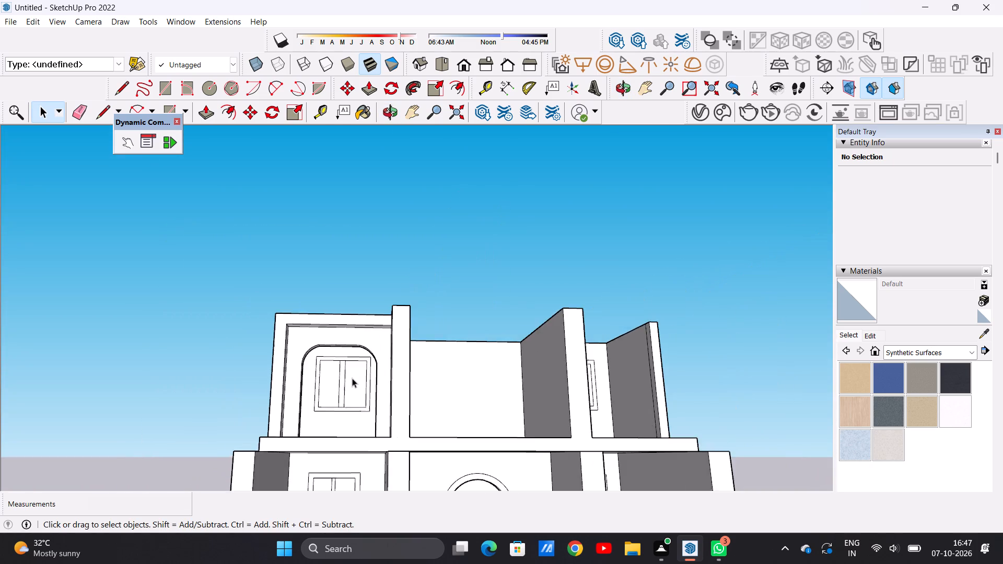
pyautogui.scroll(-6, 352, 378)
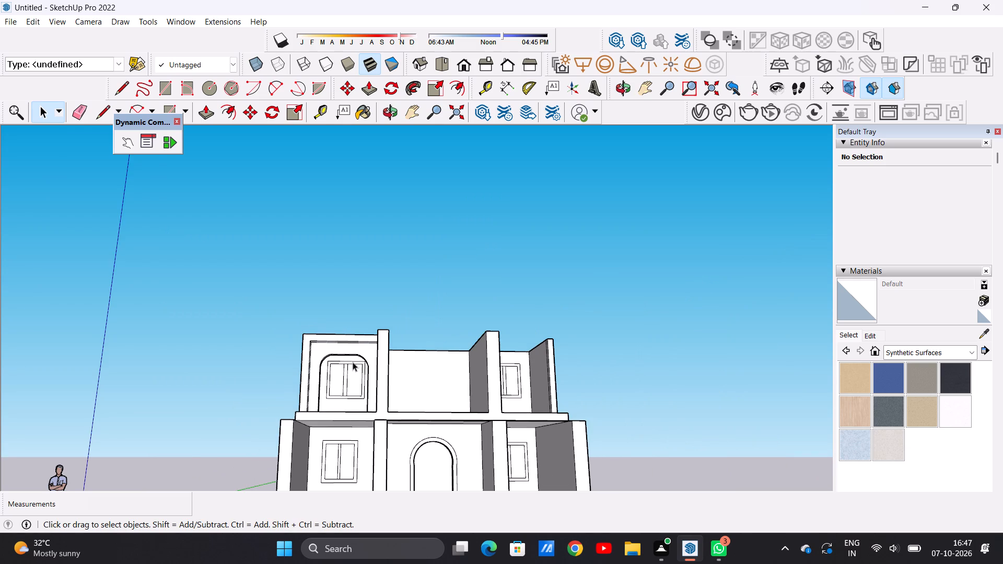
pyautogui.scroll(-4, 354, 360)
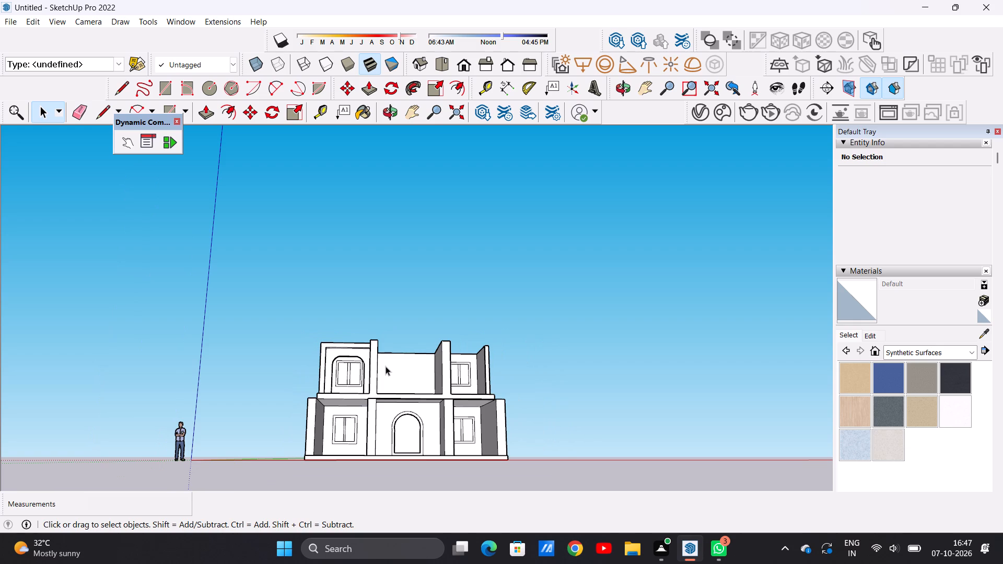
pyautogui.scroll(-4, 289, 382)
# Erase the two vertical mullion lines of the window on the back wall of the archway room.
pyautogui.scroll(10, 333, 365)
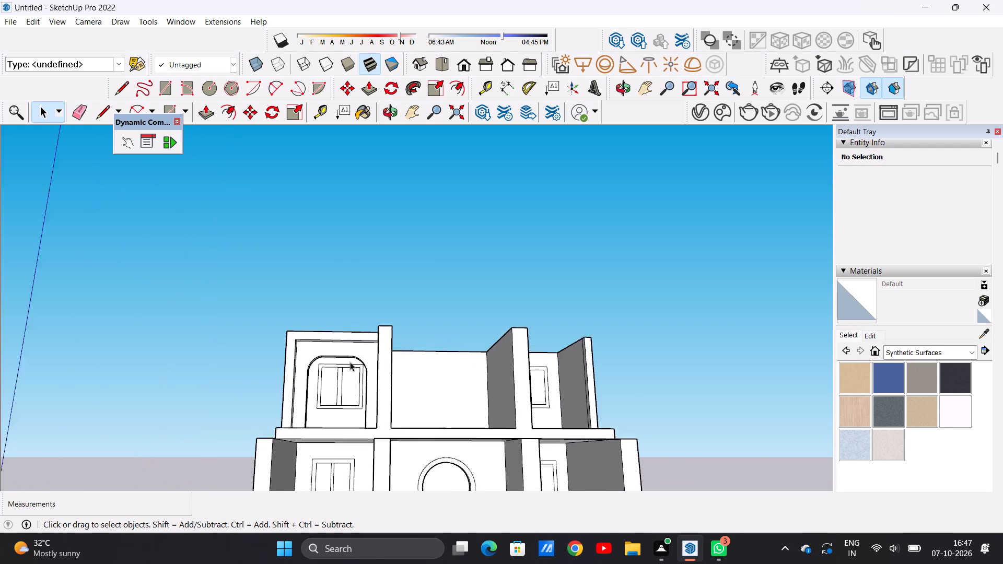
pyautogui.scroll(9, 350, 362)
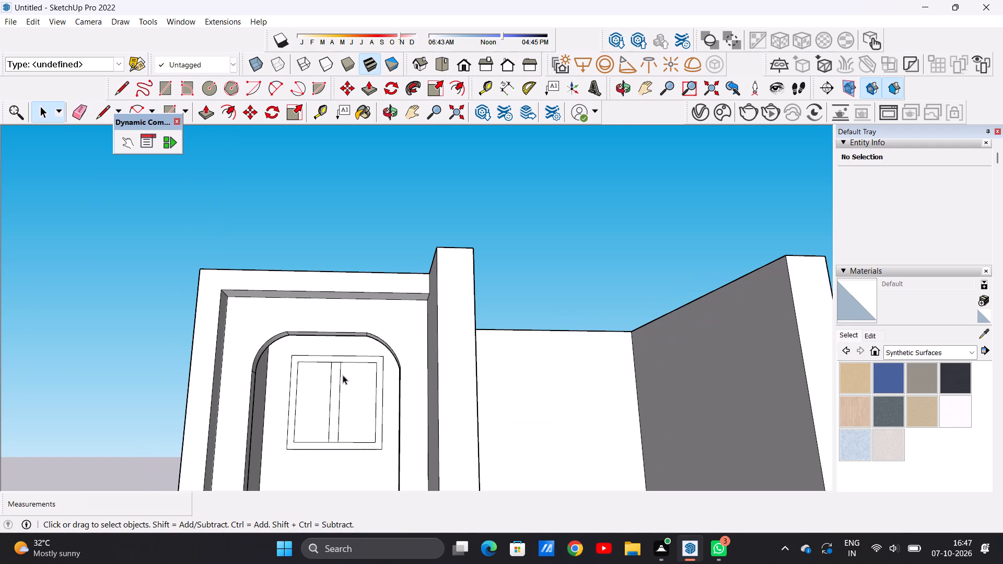
pyautogui.scroll(8, 329, 413)
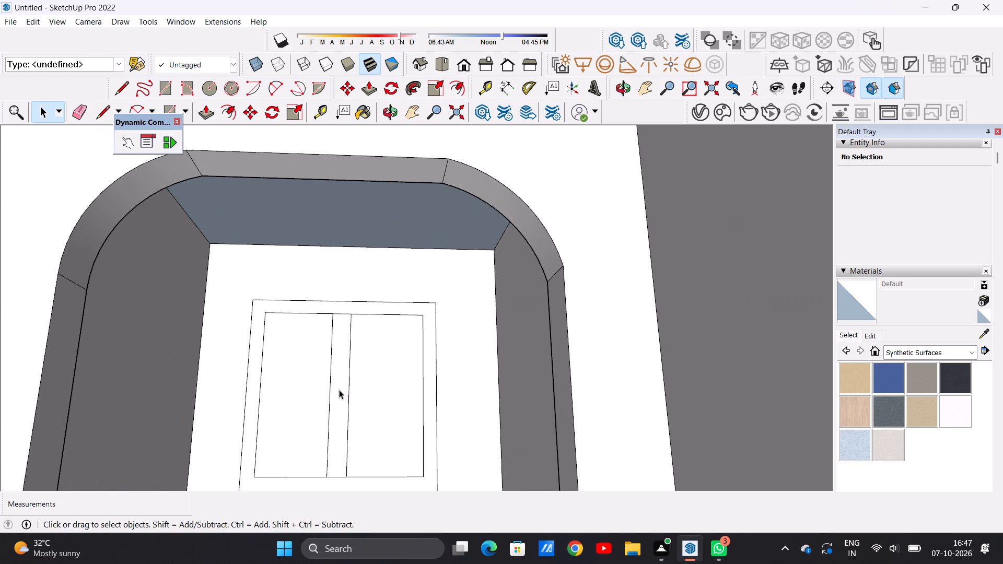
pyautogui.press('e')
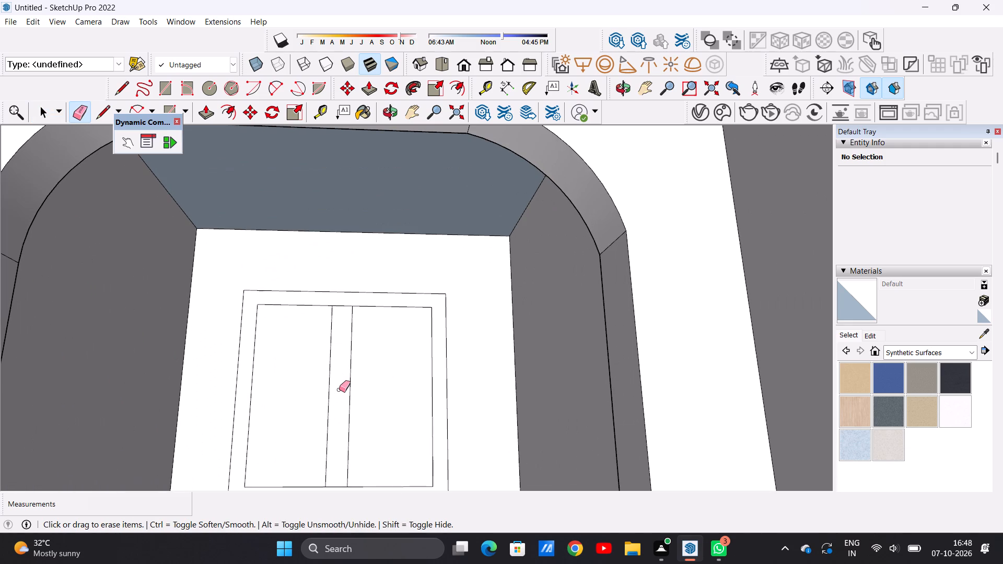
pyautogui.moveTo(323, 379); pyautogui.dragTo(359, 384)
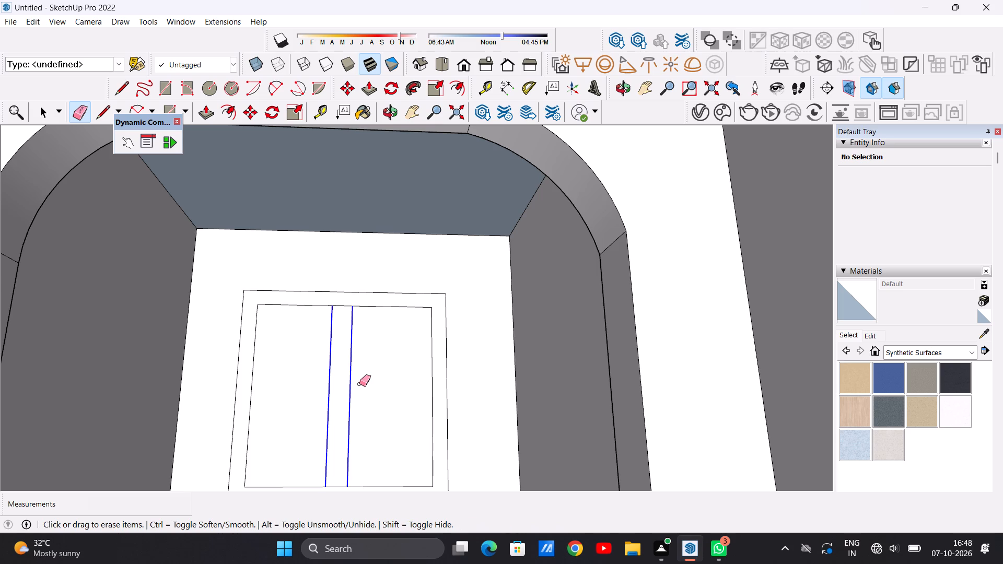
pyautogui.press('space')
pyautogui.write('L')
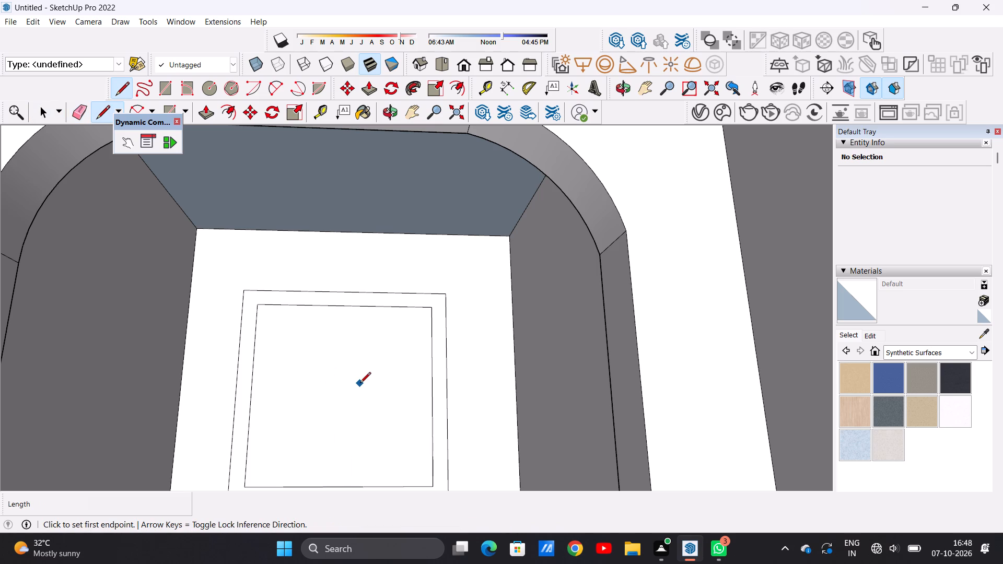
pyautogui.scroll(-4, 356, 360)
pyautogui.scroll(3, 371, 395)
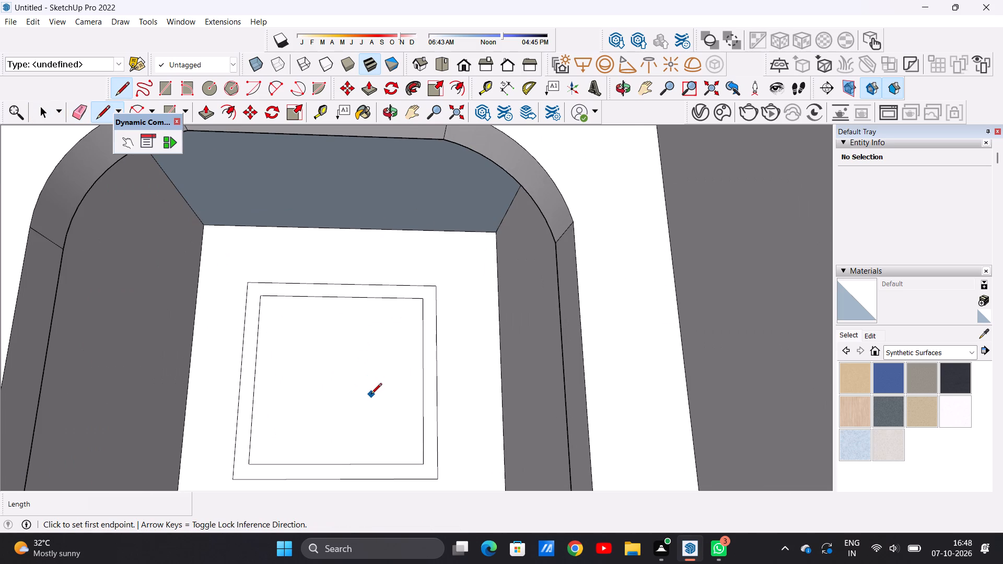
pyautogui.press('space')
# Erase the four edges of that window's inner frame rectangle, keeping only its outer outline.
pyautogui.press('e')
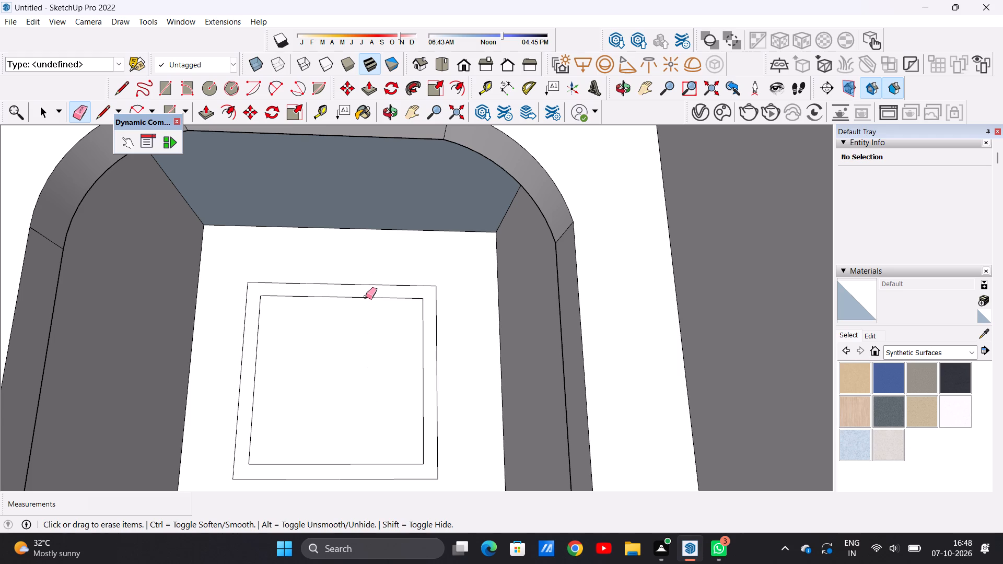
pyautogui.moveTo(366, 297); pyautogui.dragTo(368, 309)
pyautogui.moveTo(426, 342); pyautogui.dragTo(416, 349)
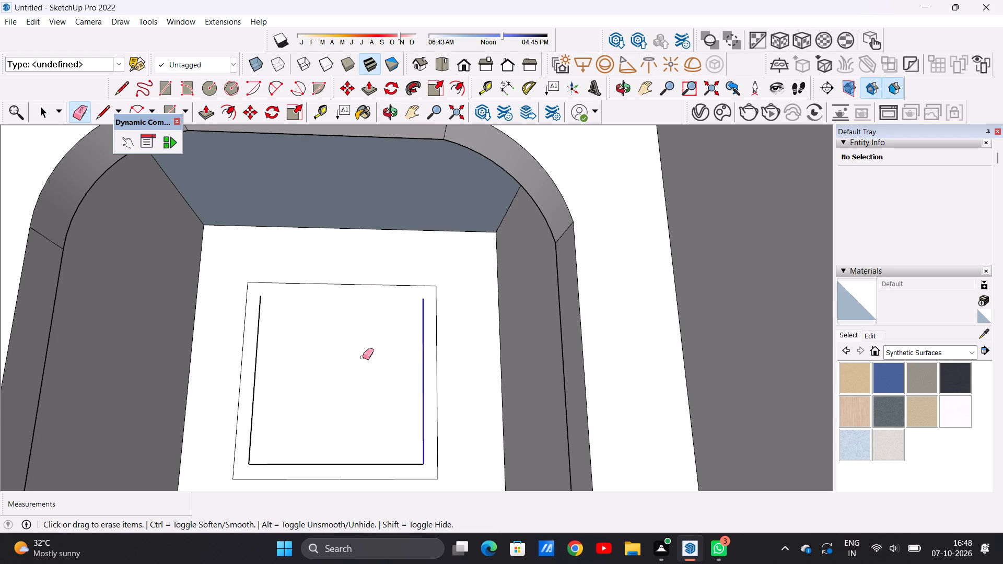
pyautogui.moveTo(252, 368); pyautogui.dragTo(257, 375)
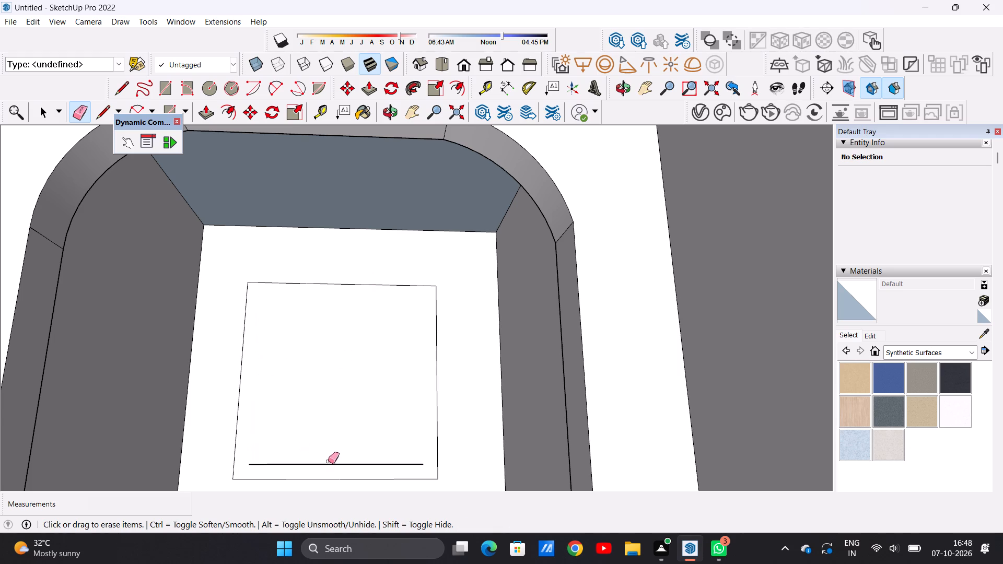
pyautogui.moveTo(328, 461); pyautogui.dragTo(330, 467)
# Offset the archway room window's outline inward by about 3 1/2" as a new frame.
pyautogui.write('OF')
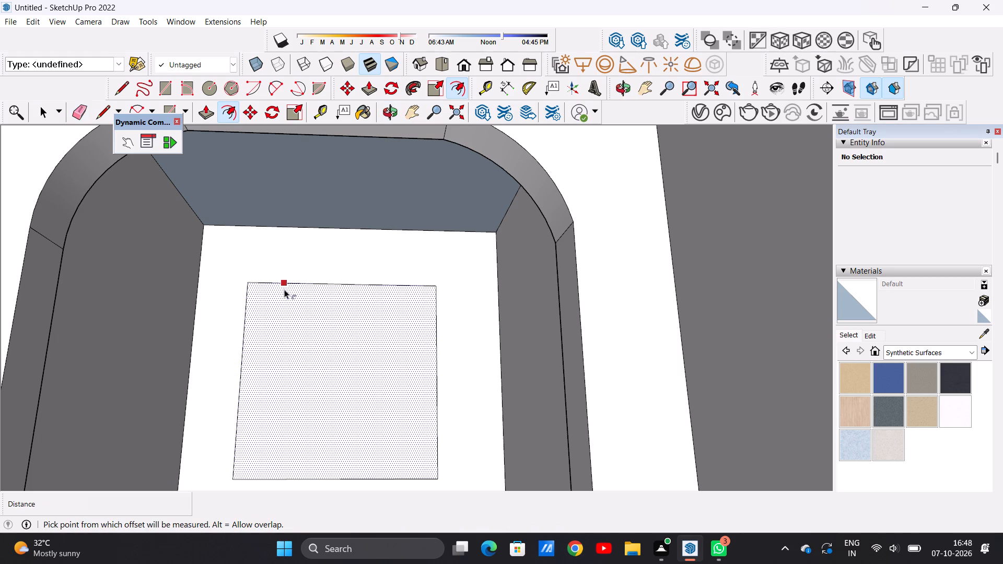
pyautogui.click(285, 293)
pyautogui.click(286, 295)
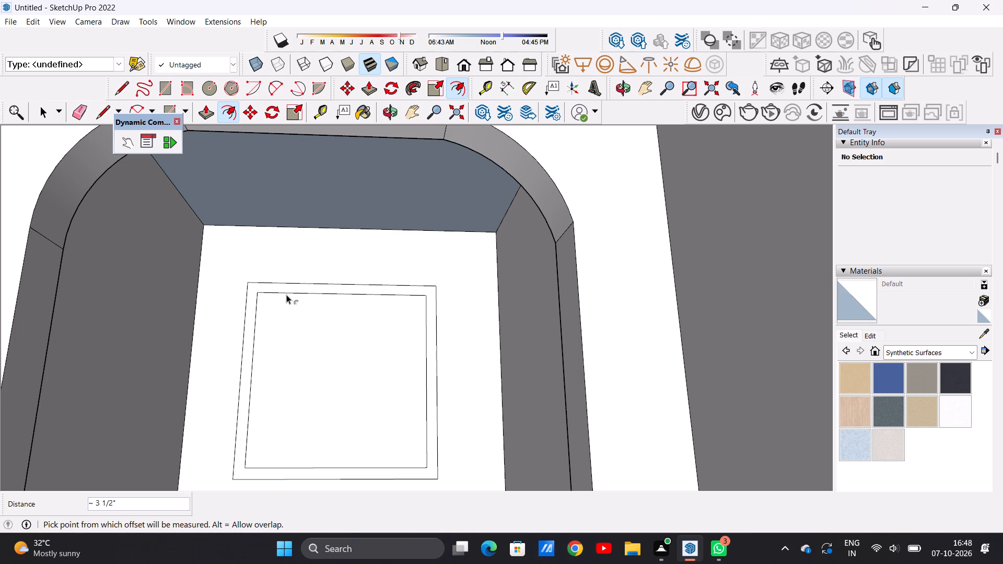
pyautogui.press('space')
# Draw two closely spaced vertical lines, each about 4' 9 7/16" long, across the inner frame at roughly its left third as a mullion.
pyautogui.write('L')
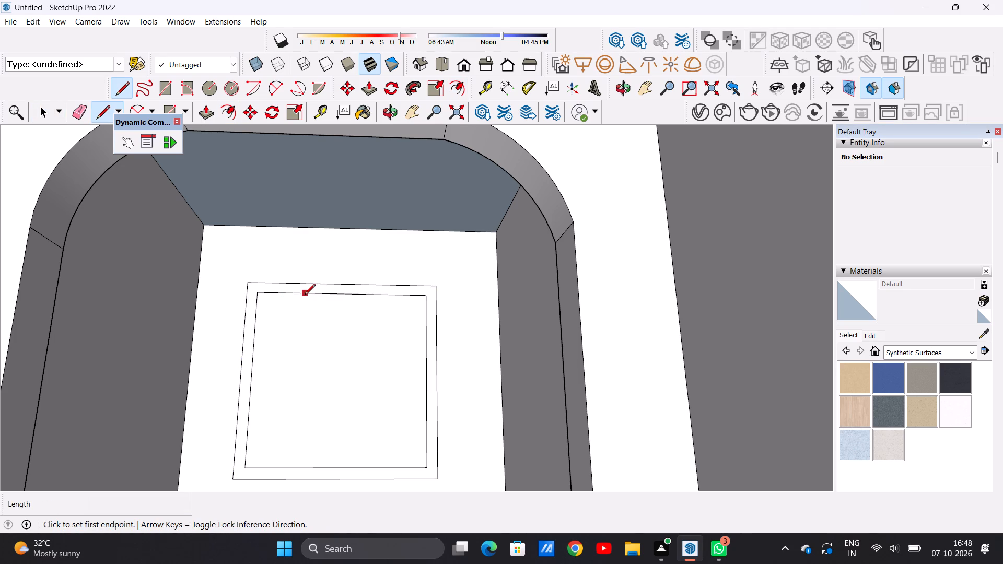
pyautogui.click(305, 296)
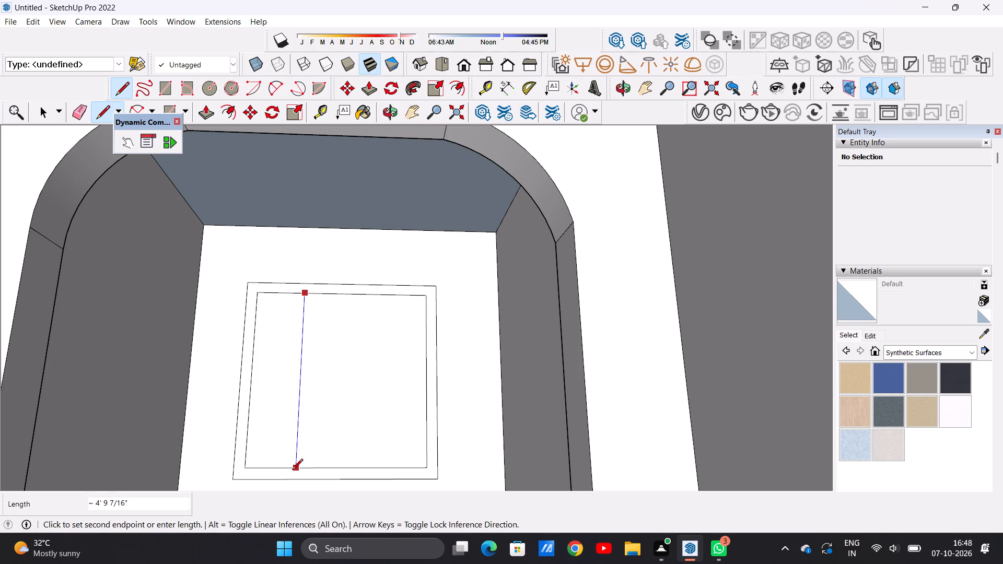
pyautogui.click(292, 471)
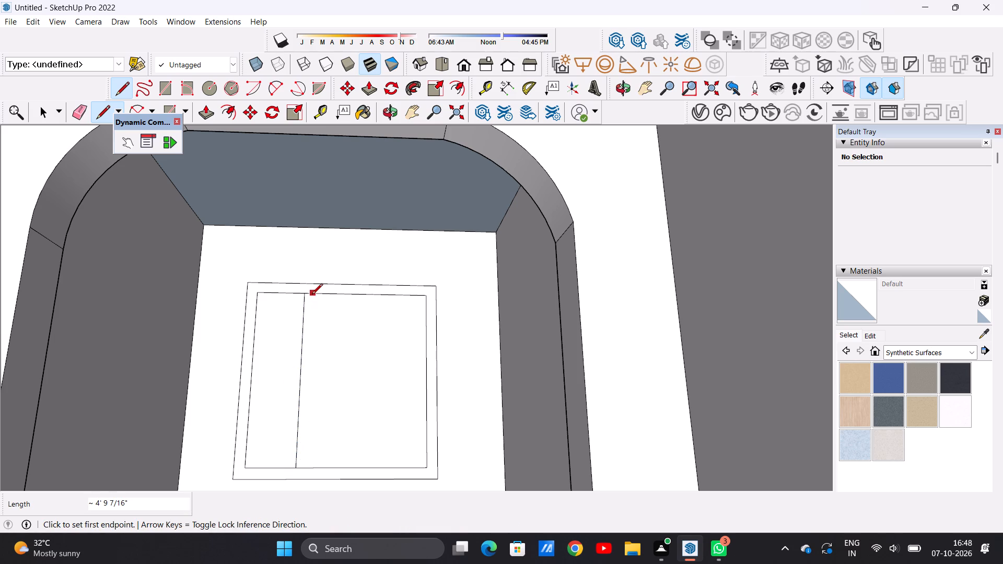
pyautogui.click(312, 295)
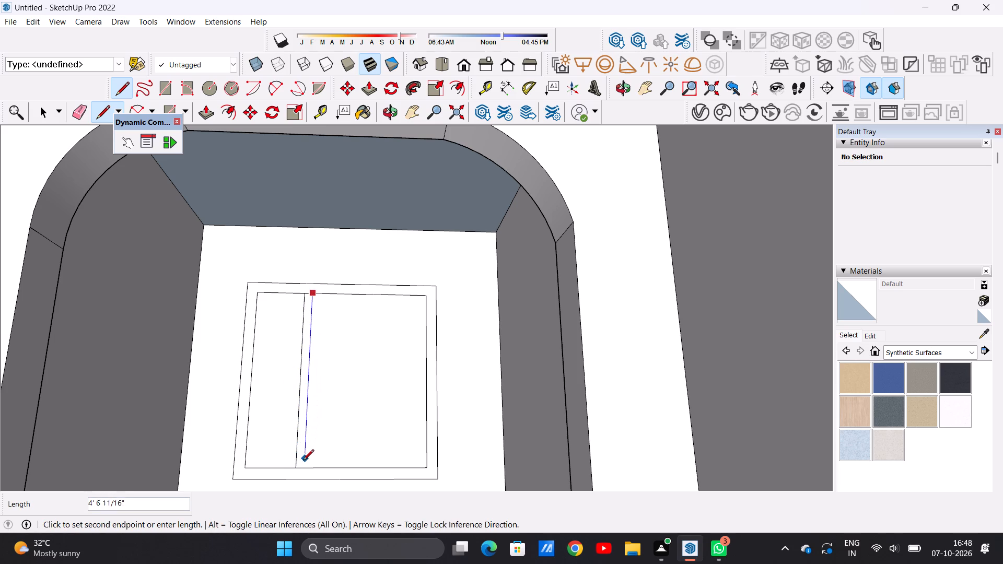
pyautogui.click(305, 469)
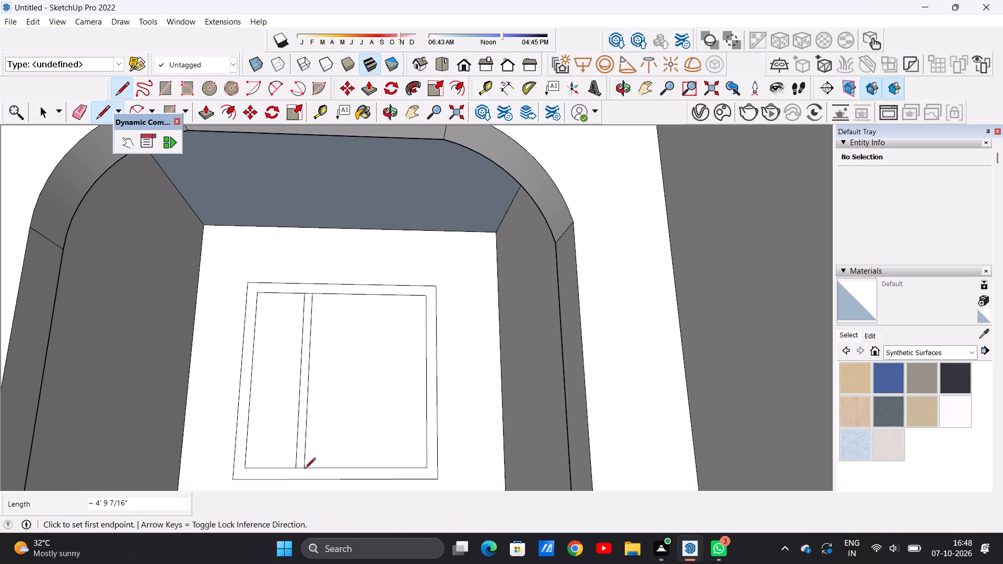
# Copy the mullion strip horizontally about 1' 7 7/16" to the right, dividing the window into three panes.
pyautogui.press('space')
pyautogui.doubleClick(302, 441)
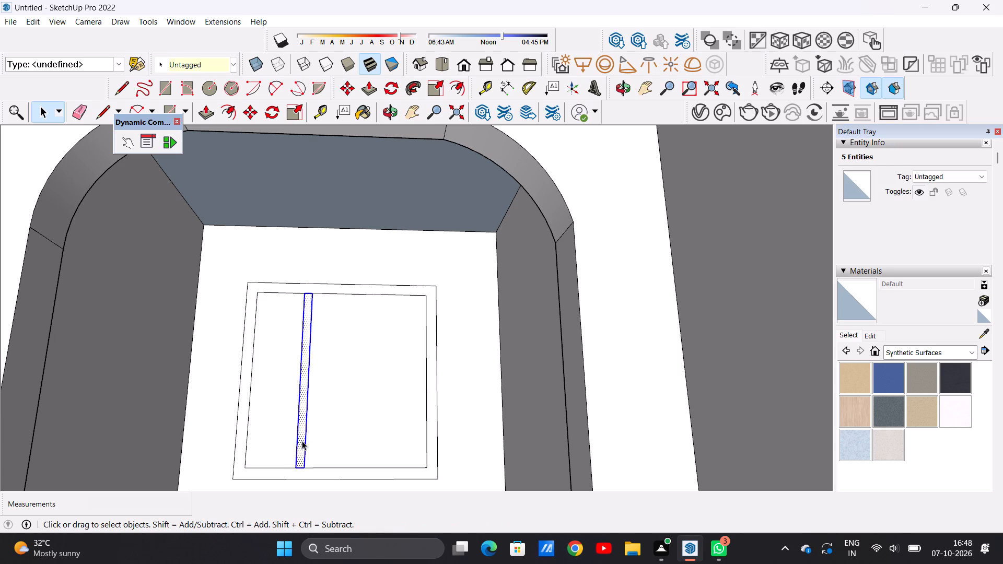
pyautogui.press('m')
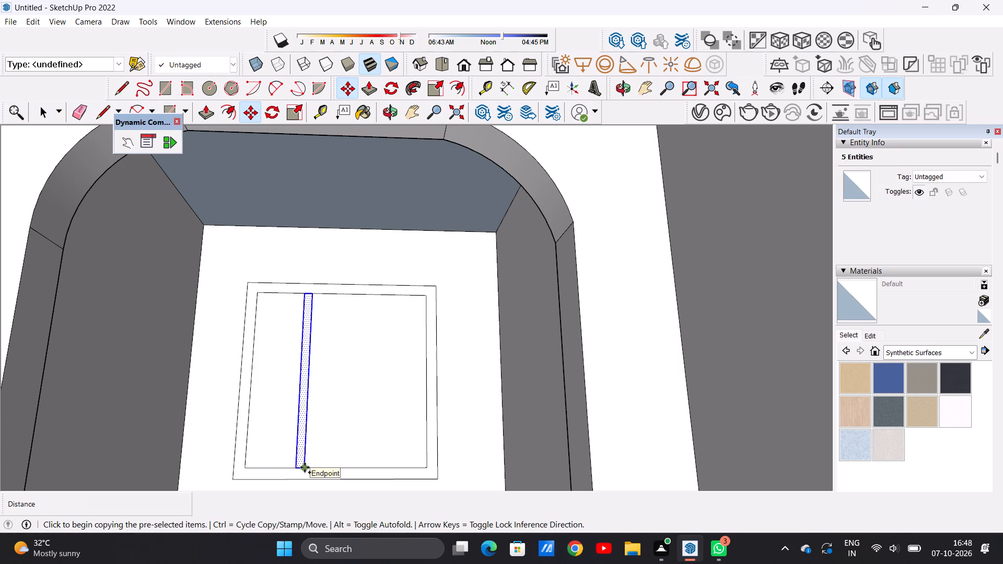
pyautogui.click(305, 467)
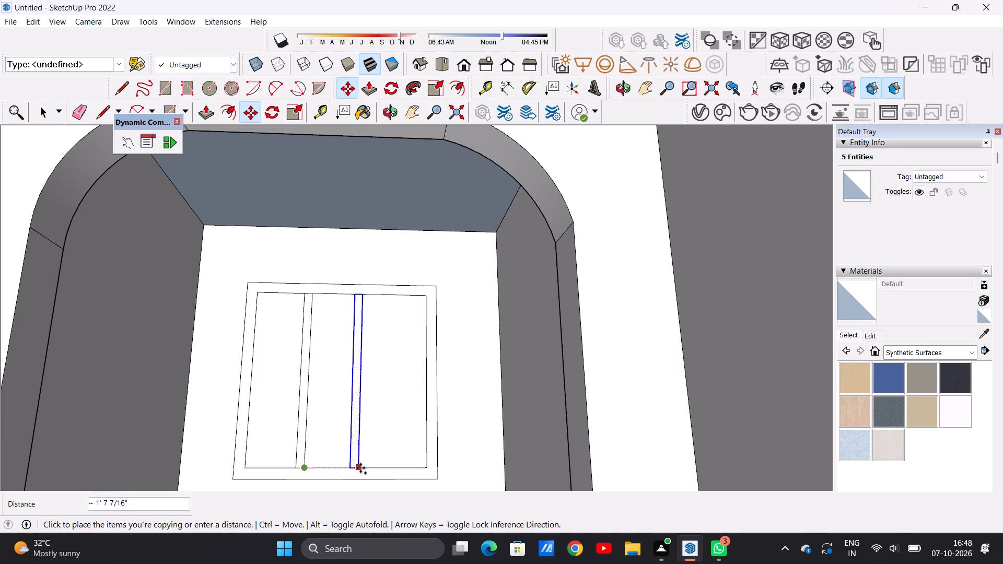
pyautogui.click(362, 468)
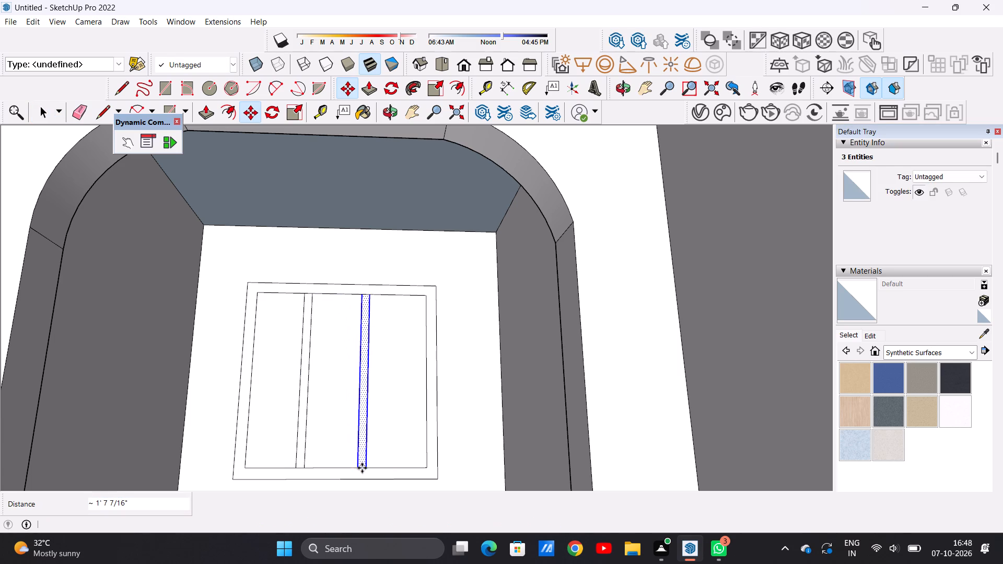
pyautogui.press('space')
pyautogui.scroll(-11, 354, 384)
pyautogui.click(202, 363)
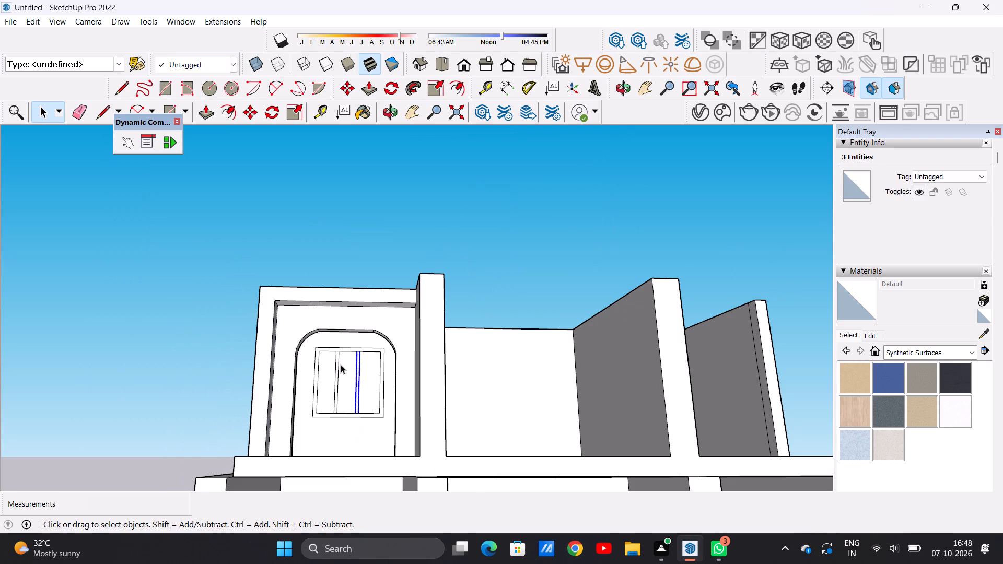
# Draw a horizontal line about 1' 3 7/8" long across the window's left pane, from the inner frame to the first mullion.
pyautogui.scroll(5, 341, 365)
pyautogui.scroll(-6, 341, 365)
pyautogui.moveTo(348, 363); pyautogui.dragTo(342, 396, button='middle')
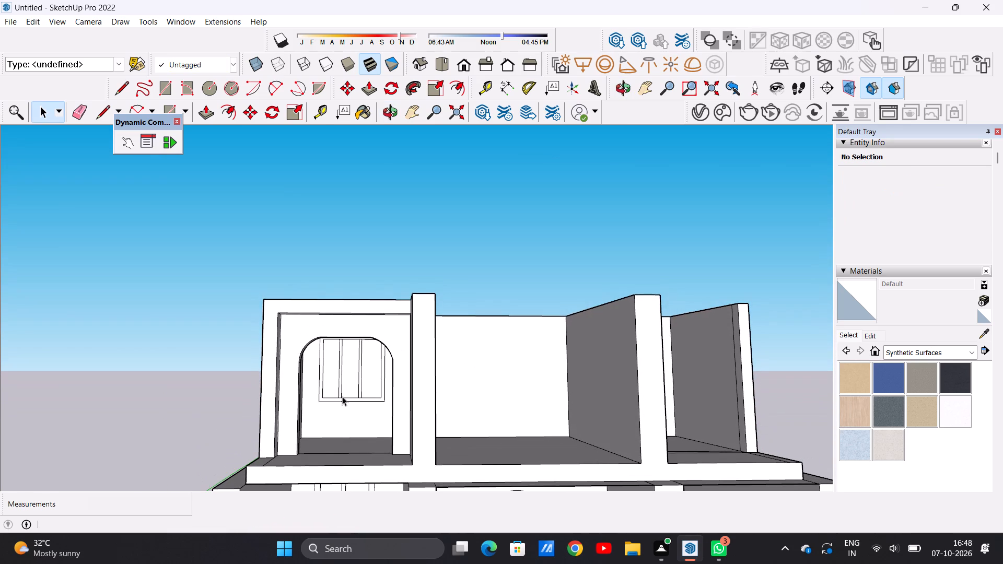
pyautogui.scroll(6, 354, 389)
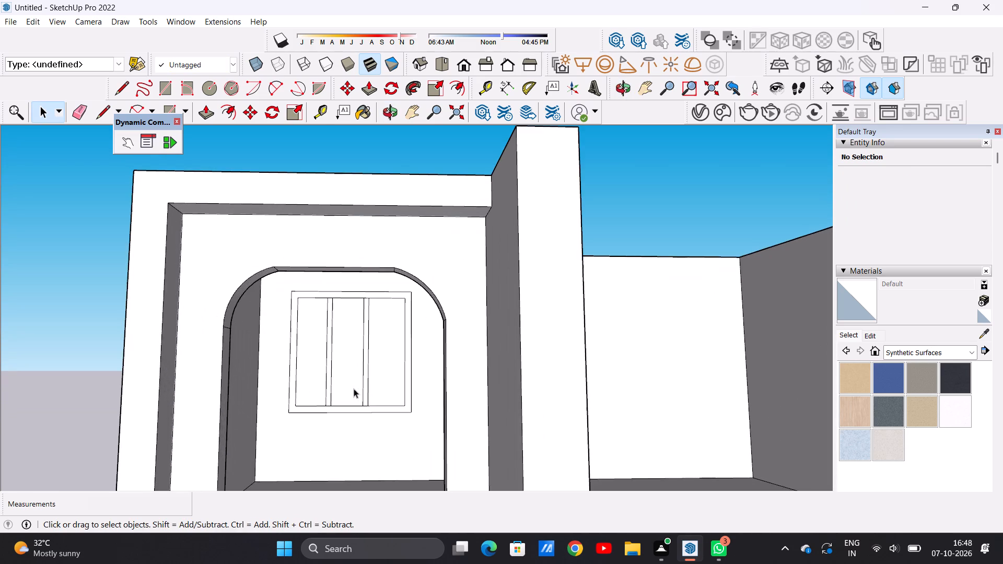
pyautogui.moveTo(353, 361); pyautogui.dragTo(355, 393, button='middle')
pyautogui.scroll(2, 352, 339)
pyautogui.moveTo(347, 366); pyautogui.dragTo(342, 355, button='middle')
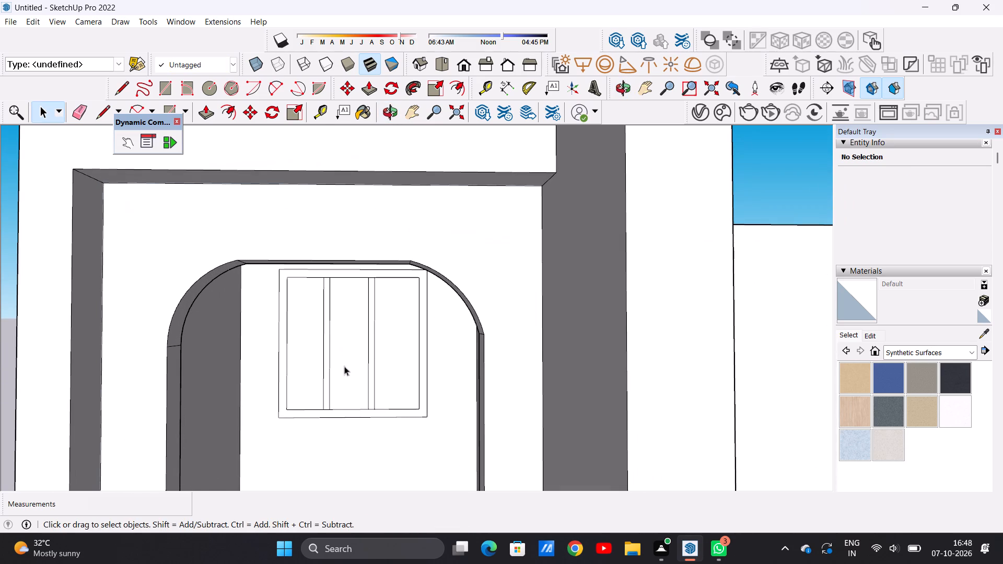
pyautogui.moveTo(304, 318); pyautogui.dragTo(329, 295, button='middle')
pyautogui.scroll(3, 335, 304)
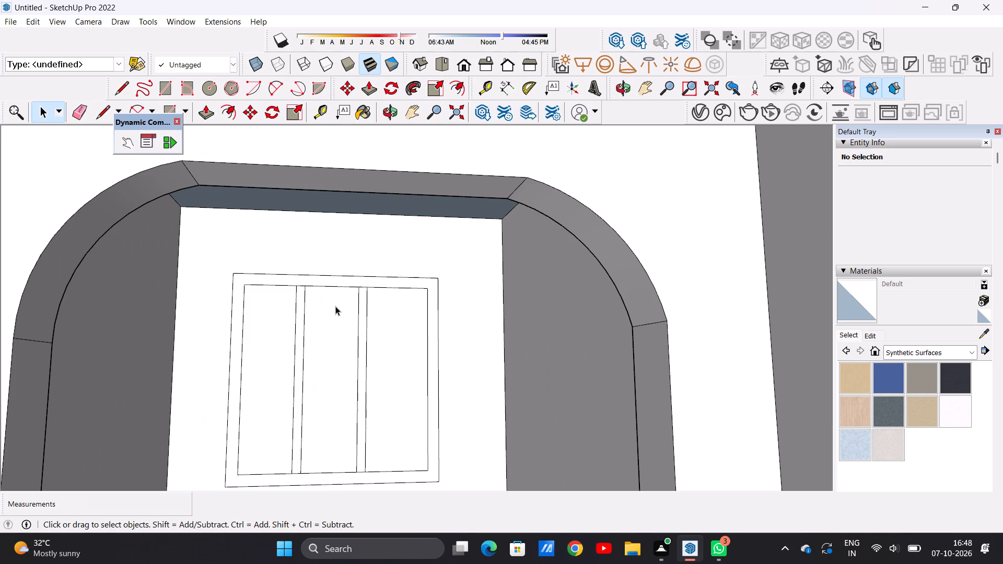
pyautogui.press('l')
pyautogui.click(243, 348)
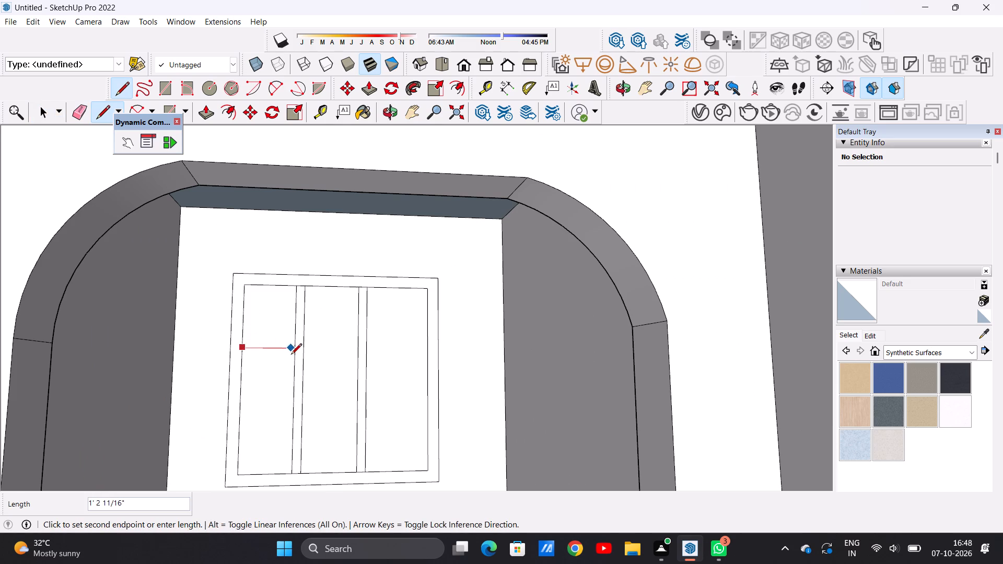
pyautogui.click(294, 351)
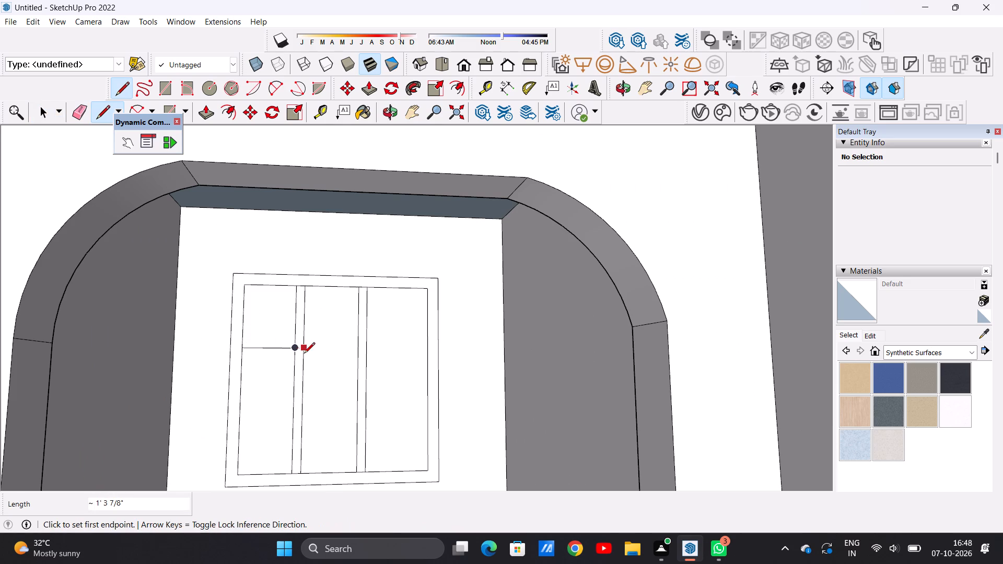
# Continue the upper horizontal glazing bar line across the window's middle pane (about 1' 4 13/16") and right pane (about 1' 7 7/16").
pyautogui.click(305, 354)
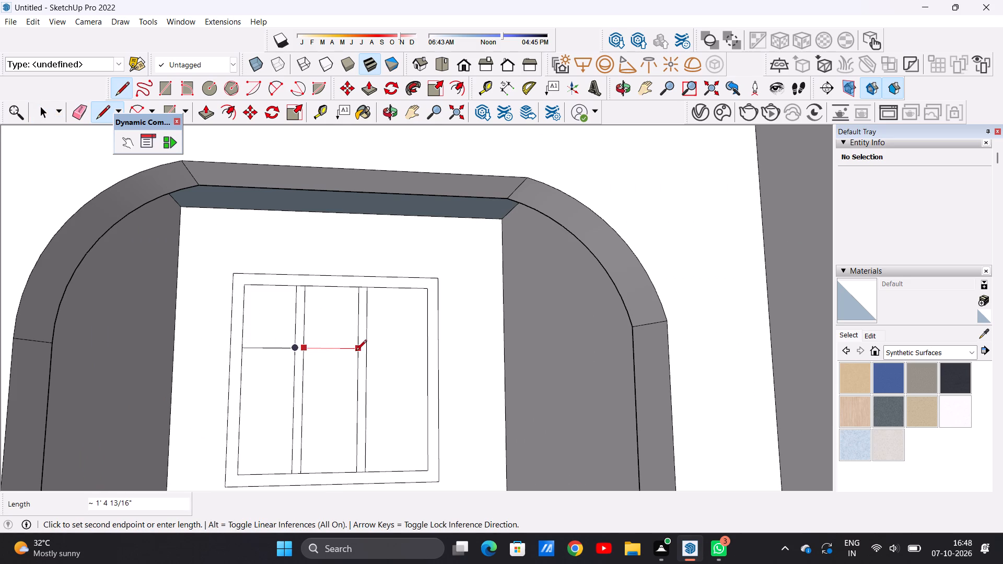
pyautogui.click(358, 353)
pyautogui.click(367, 349)
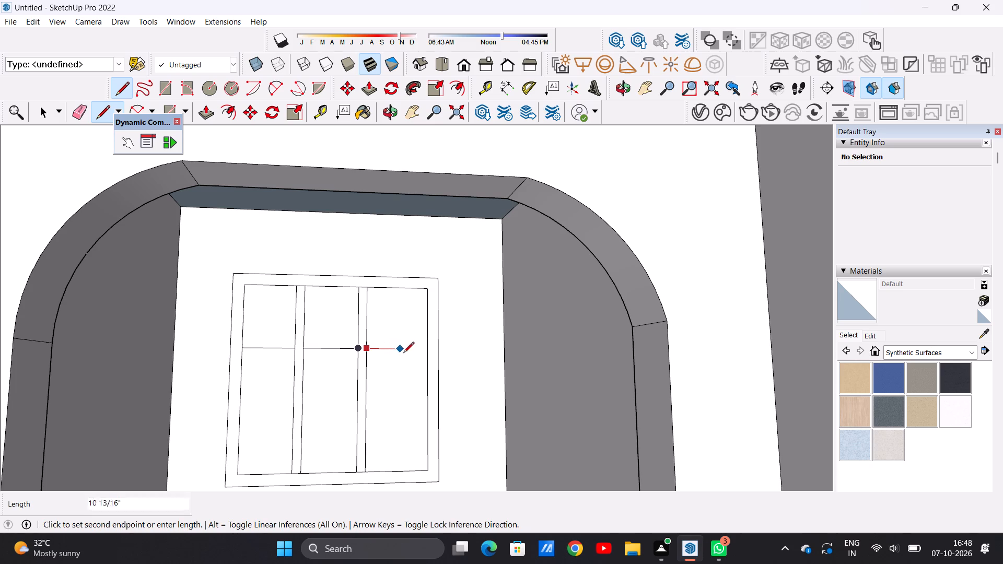
pyautogui.click(426, 354)
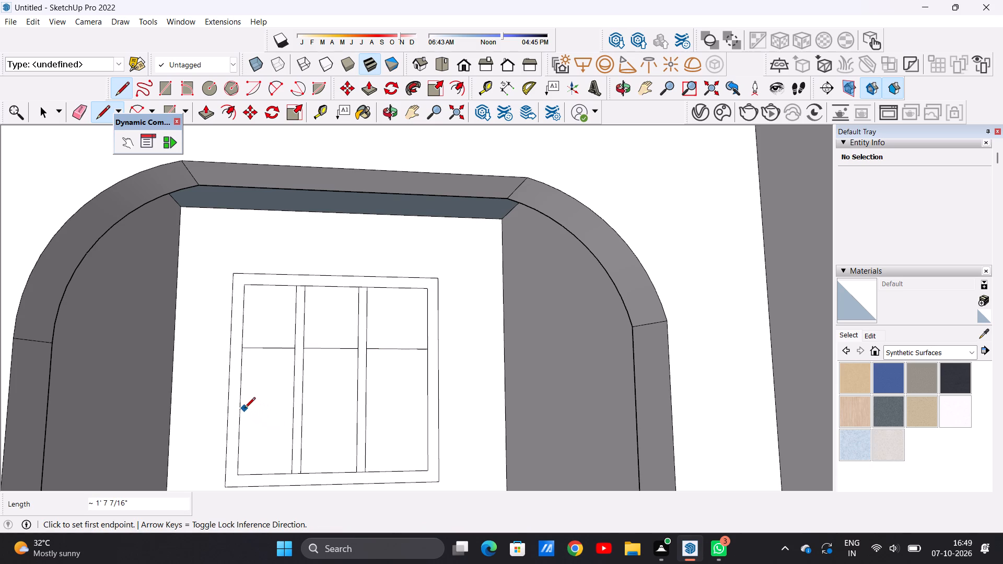
# Draw a second row of horizontal lines lower across the three panes, about 1' 3 7/8", 1' 4 13/16" and 1' 7 7/16" long.
pyautogui.click(240, 411)
pyautogui.click(293, 413)
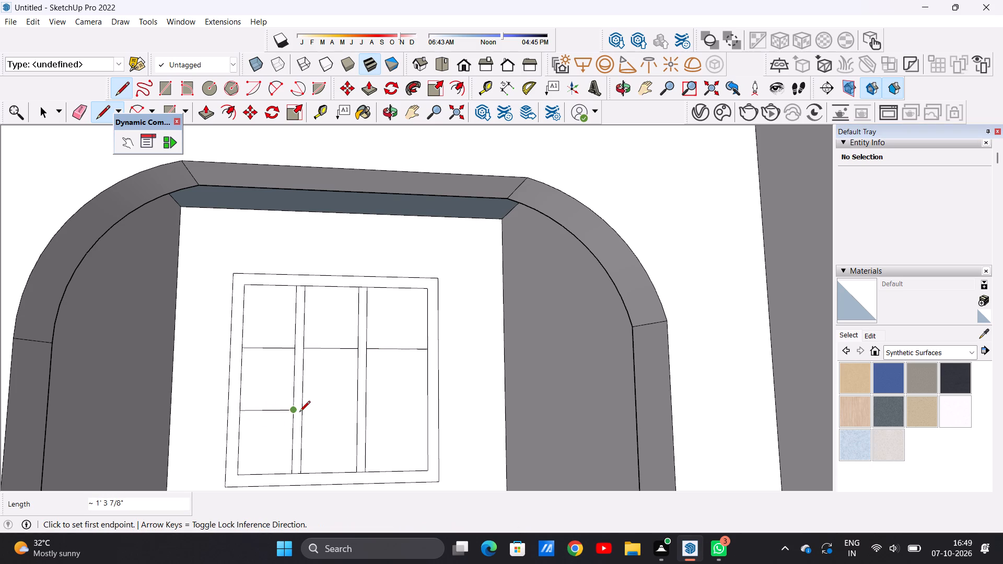
pyautogui.click(304, 413)
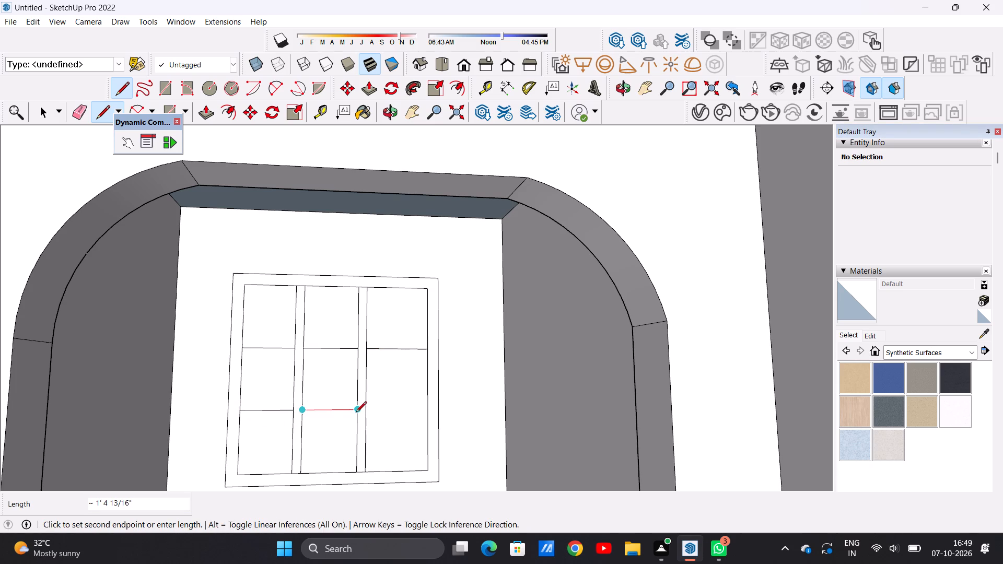
pyautogui.click(357, 414)
pyautogui.click(368, 411)
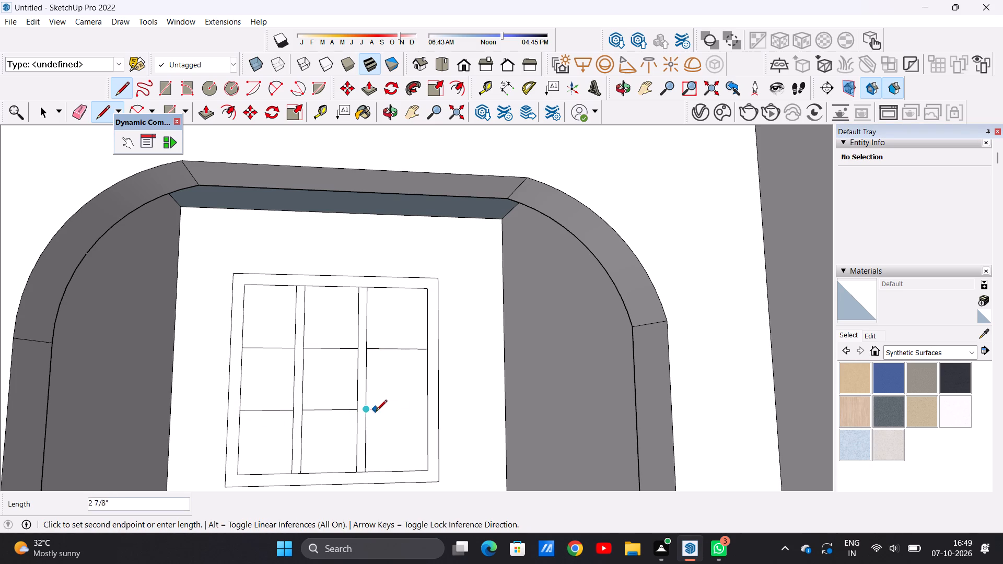
pyautogui.click(428, 410)
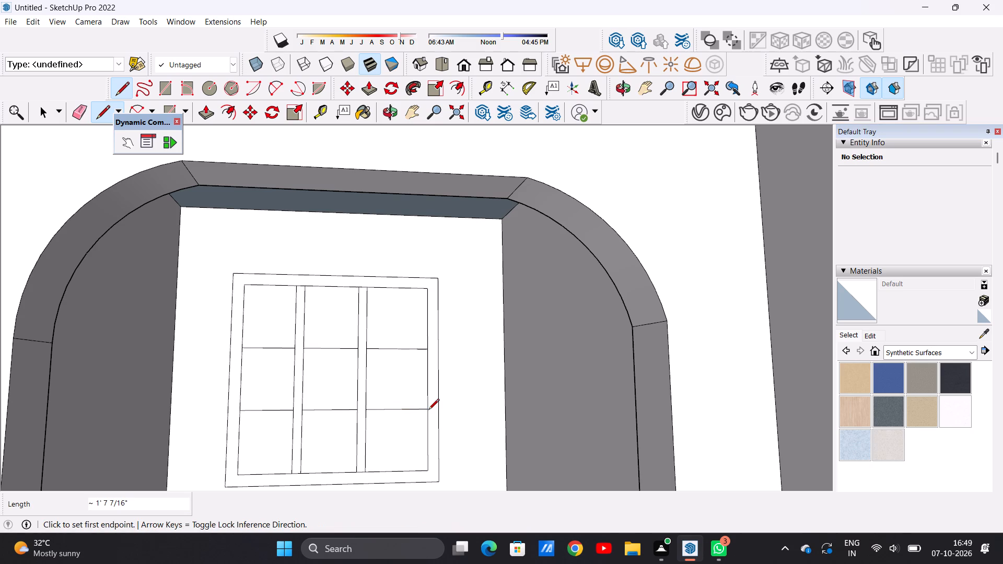
pyautogui.press('space')
# Erase the mullion and inner frame lines of the upper-floor window in the far right room, keeping its outer outline.
pyautogui.scroll(-20, 374, 413)
pyautogui.moveTo(349, 400); pyautogui.dragTo(323, 363, button='middle')
pyautogui.scroll(6, 550, 404)
pyautogui.moveTo(473, 426); pyautogui.dragTo(441, 481, button='middle')
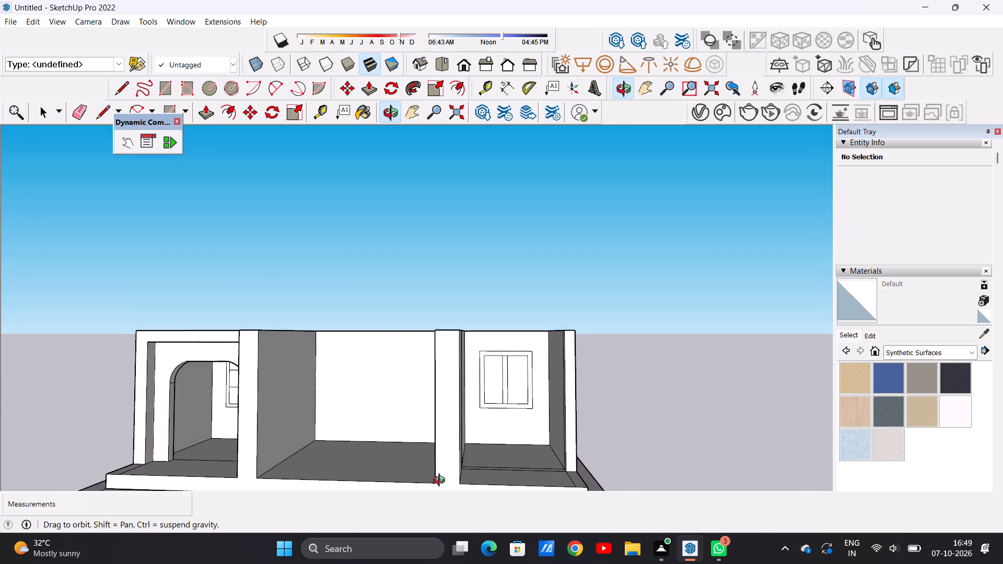
pyautogui.moveTo(441, 481); pyautogui.dragTo(441, 483, button='middle')
pyautogui.scroll(7, 503, 384)
pyautogui.scroll(-8, 508, 375)
pyautogui.moveTo(514, 375); pyautogui.dragTo(518, 390, button='middle')
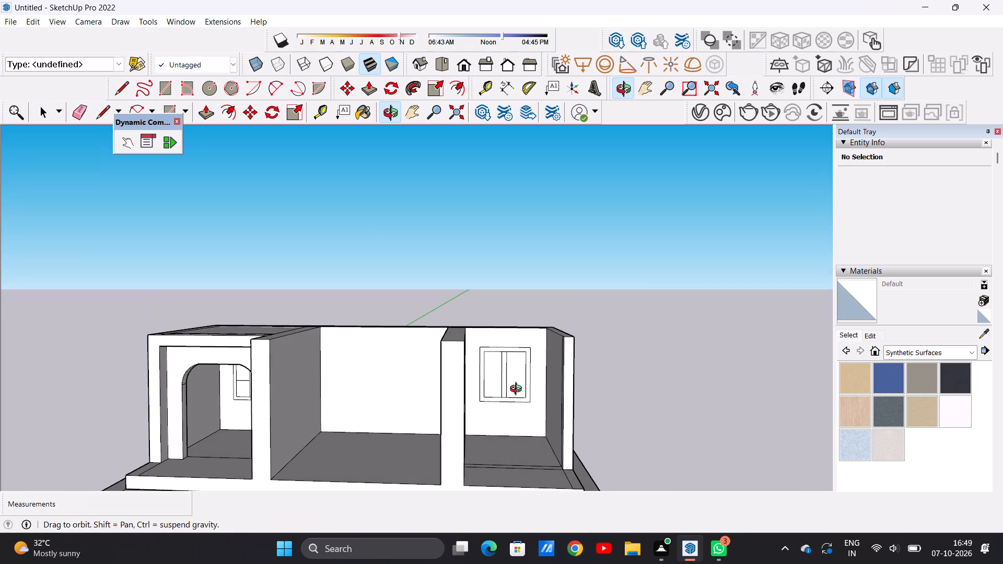
pyautogui.moveTo(518, 390); pyautogui.dragTo(522, 352, button='middle')
pyautogui.scroll(6, 532, 354)
pyautogui.moveTo(515, 360); pyautogui.dragTo(515, 377, button='middle')
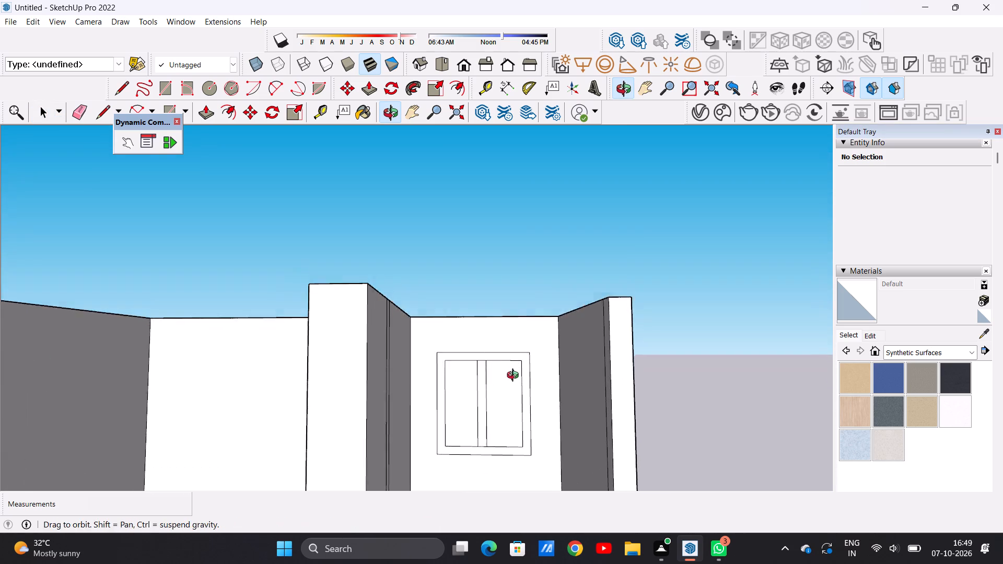
pyautogui.moveTo(515, 377); pyautogui.dragTo(521, 386, button='middle')
pyautogui.scroll(2, 521, 386)
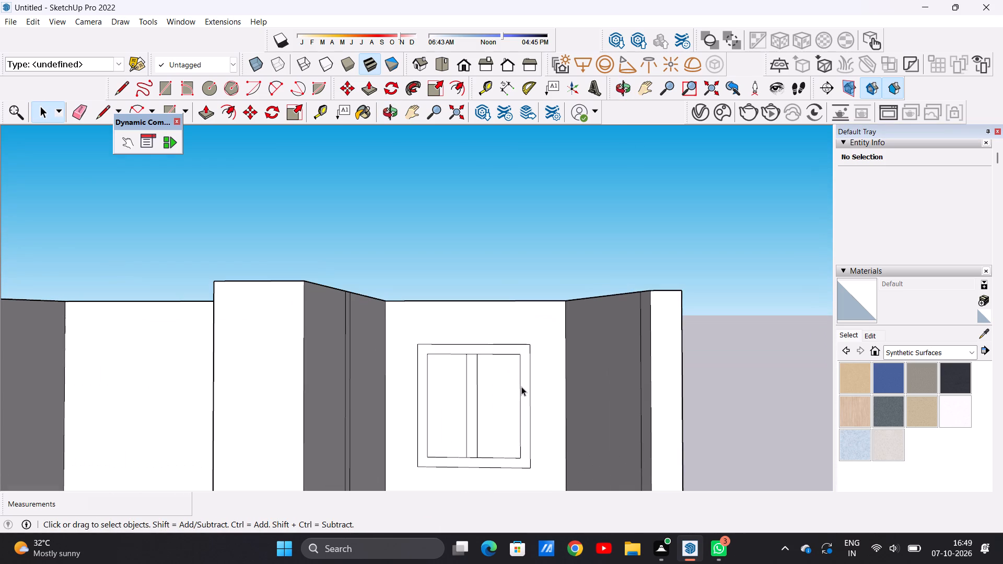
pyautogui.press('e')
pyautogui.moveTo(457, 400); pyautogui.dragTo(486, 402)
pyautogui.moveTo(466, 354); pyautogui.dragTo(468, 363)
pyautogui.click(430, 393)
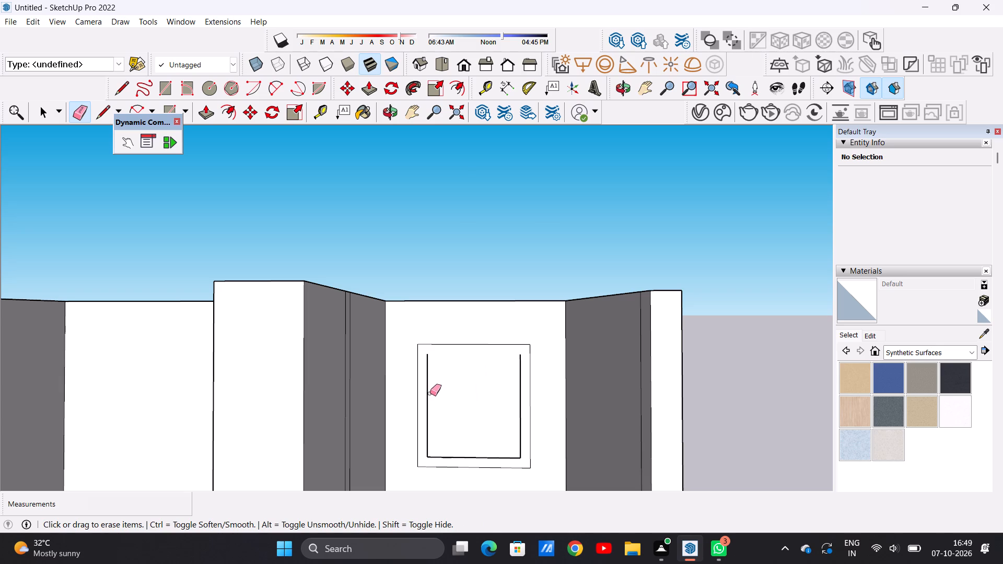
pyautogui.moveTo(427, 384); pyautogui.dragTo(428, 392)
pyautogui.moveTo(522, 399); pyautogui.dragTo(511, 402)
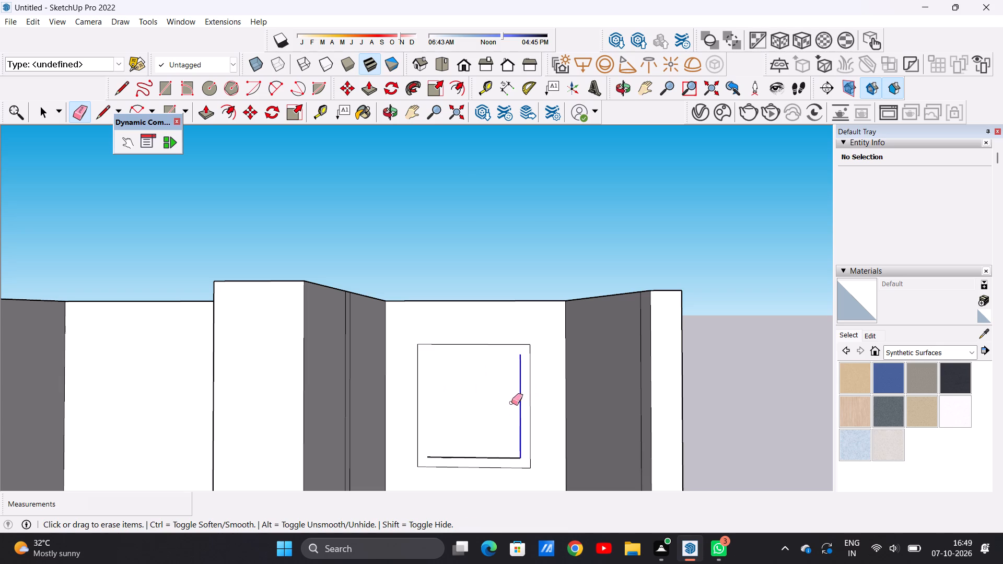
pyautogui.moveTo(516, 454); pyautogui.dragTo(516, 459)
pyautogui.press('space')
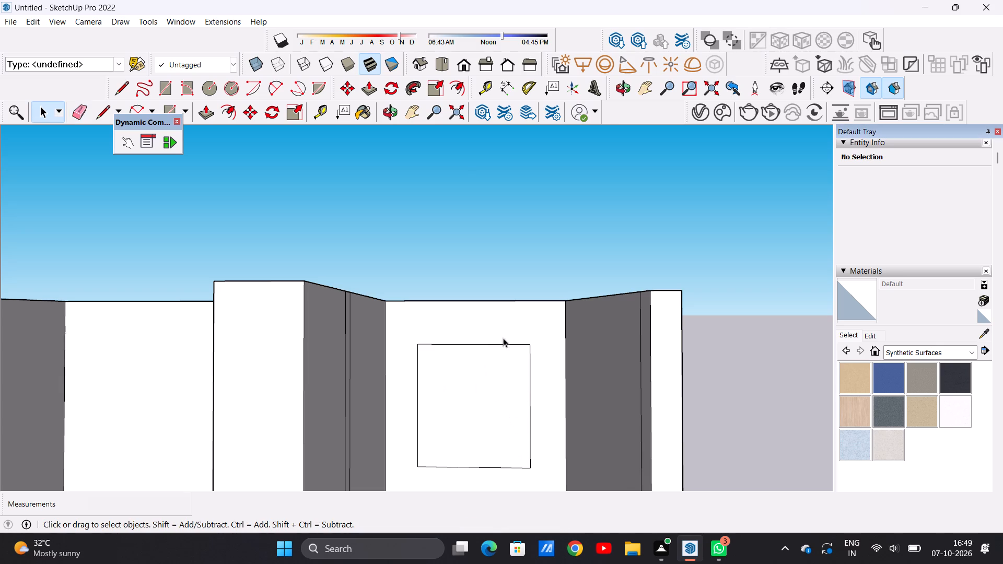
# Examine the whole two-storey house from the front and side, comparing the windows on both floors.
pyautogui.scroll(-9, 503, 338)
pyautogui.moveTo(538, 360); pyautogui.dragTo(600, 370, button='middle')
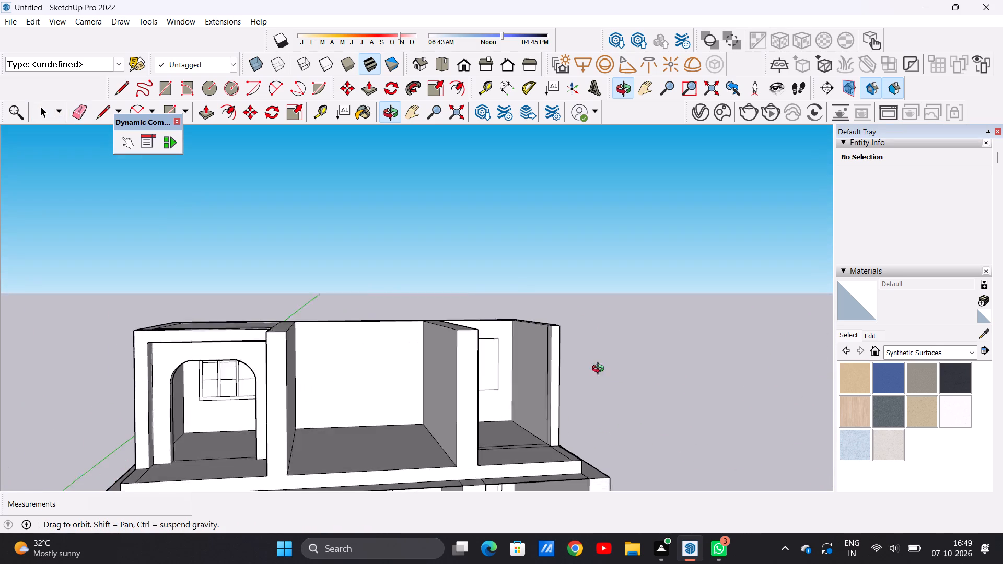
pyautogui.moveTo(600, 370); pyautogui.dragTo(604, 369, button='middle')
pyautogui.moveTo(331, 393); pyautogui.dragTo(255, 390, button='middle')
pyautogui.scroll(1, 299, 364)
pyautogui.scroll(-6, 329, 357)
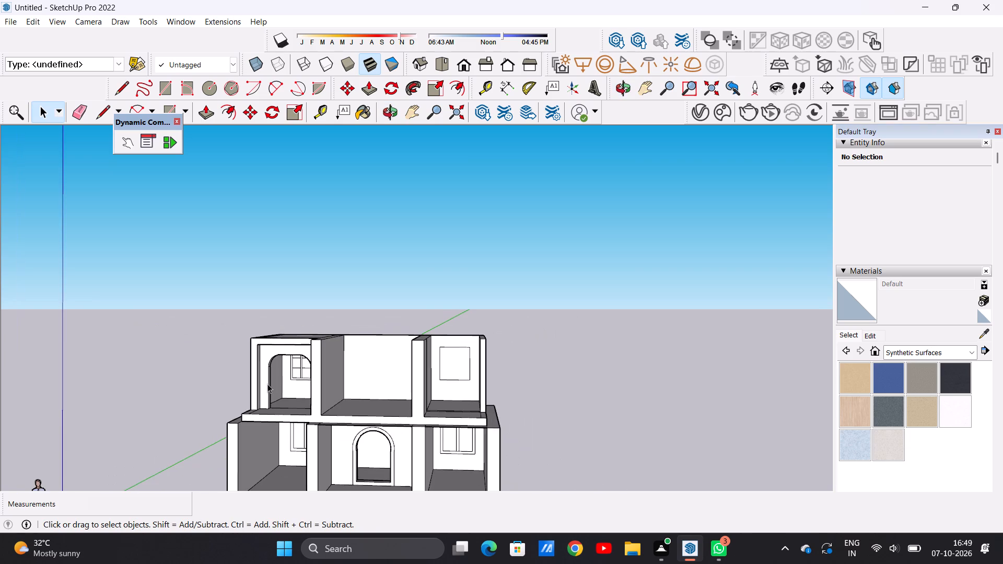
pyautogui.moveTo(267, 384); pyautogui.dragTo(303, 349, button='middle')
pyautogui.moveTo(303, 349); pyautogui.dragTo(301, 378, button='middle')
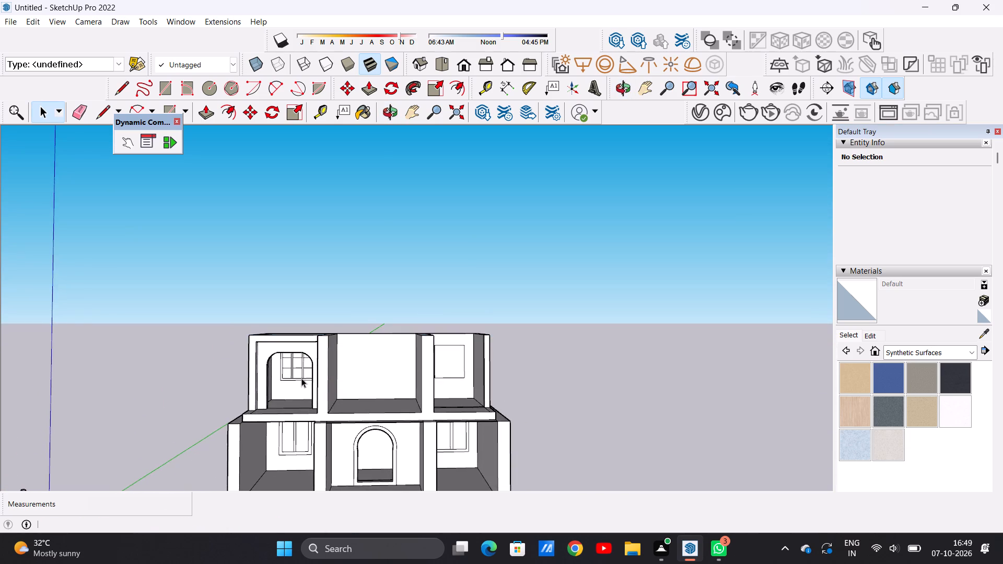
pyautogui.scroll(-12, 304, 380)
pyautogui.moveTo(393, 374); pyautogui.dragTo(135, 404, button='middle')
pyautogui.scroll(4, 407, 349)
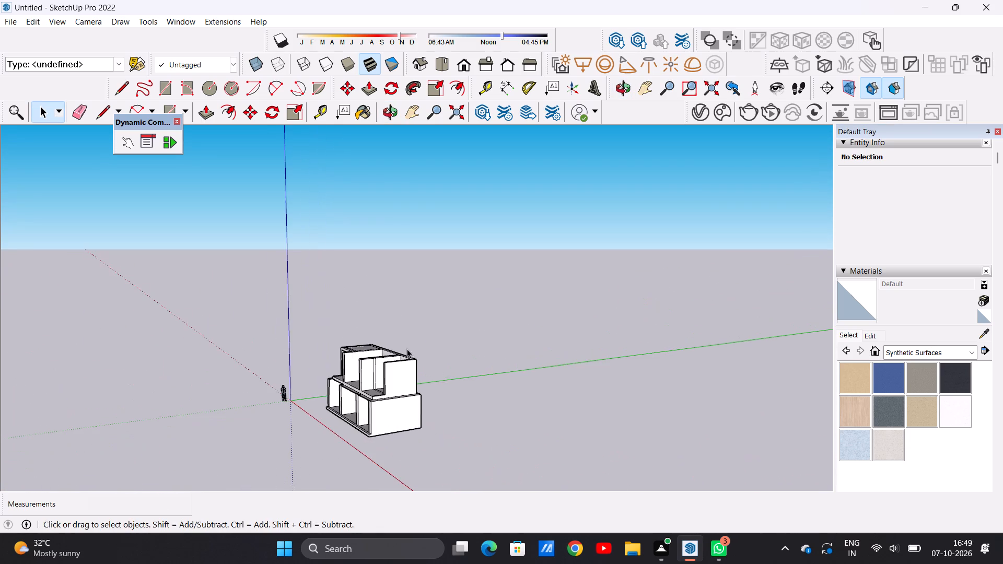
pyautogui.scroll(1, 407, 349)
pyautogui.moveTo(508, 379); pyautogui.dragTo(616, 367, button='middle')
pyautogui.moveTo(319, 427); pyautogui.dragTo(527, 394, button='middle')
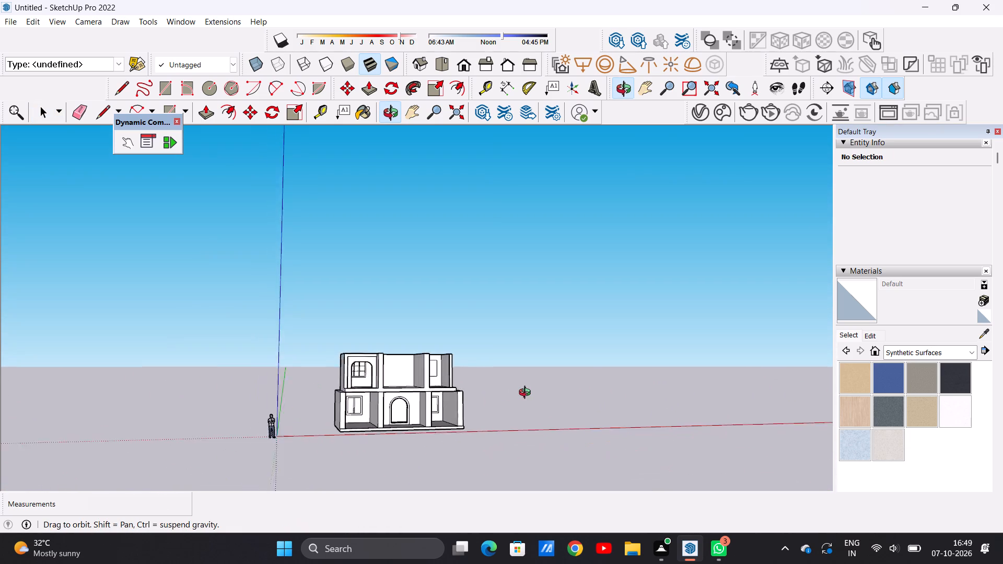
pyautogui.moveTo(527, 394); pyautogui.dragTo(450, 397, button='middle')
pyautogui.scroll(3, 435, 367)
pyautogui.scroll(-1, 435, 365)
# Offset the outline of the upper floor's far right room window inward by about 3" as a new frame.
pyautogui.scroll(3, 433, 365)
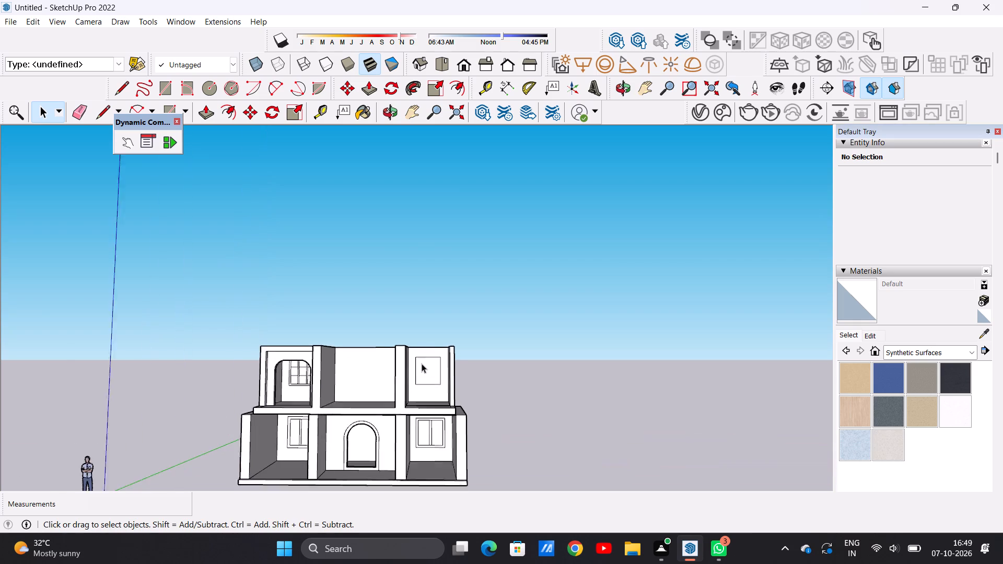
pyautogui.scroll(5, 422, 363)
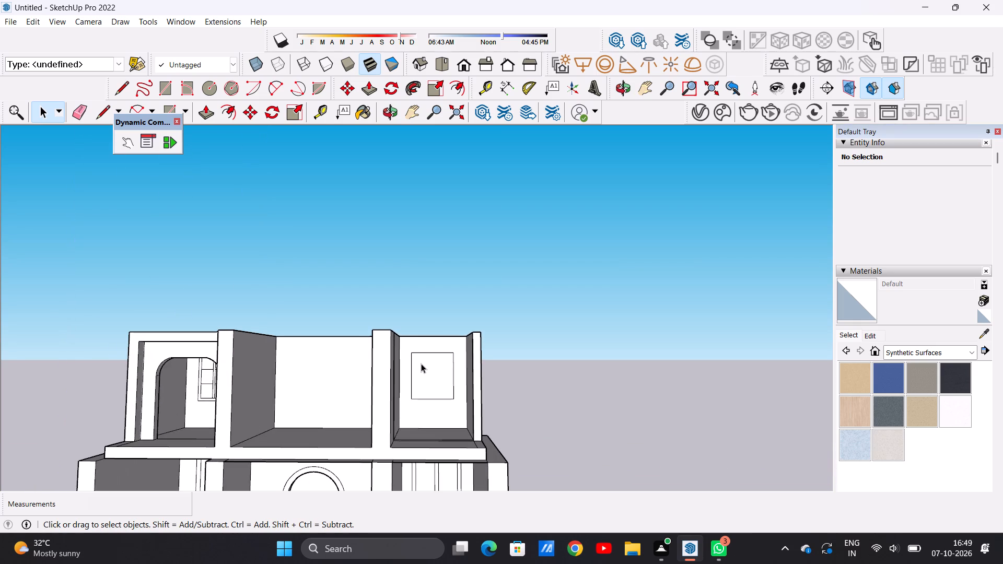
pyautogui.scroll(5, 422, 366)
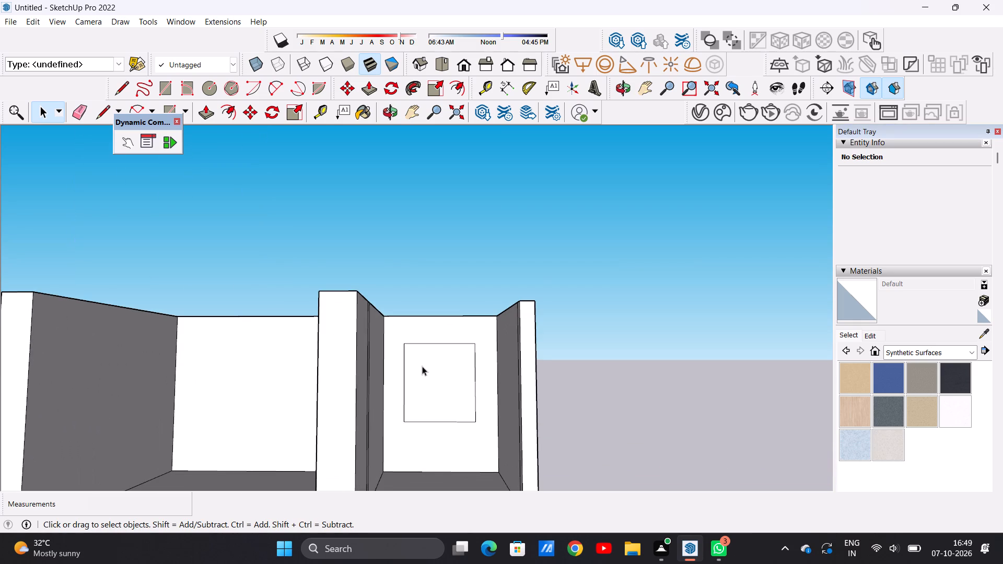
pyautogui.press('o')
pyautogui.press('f')
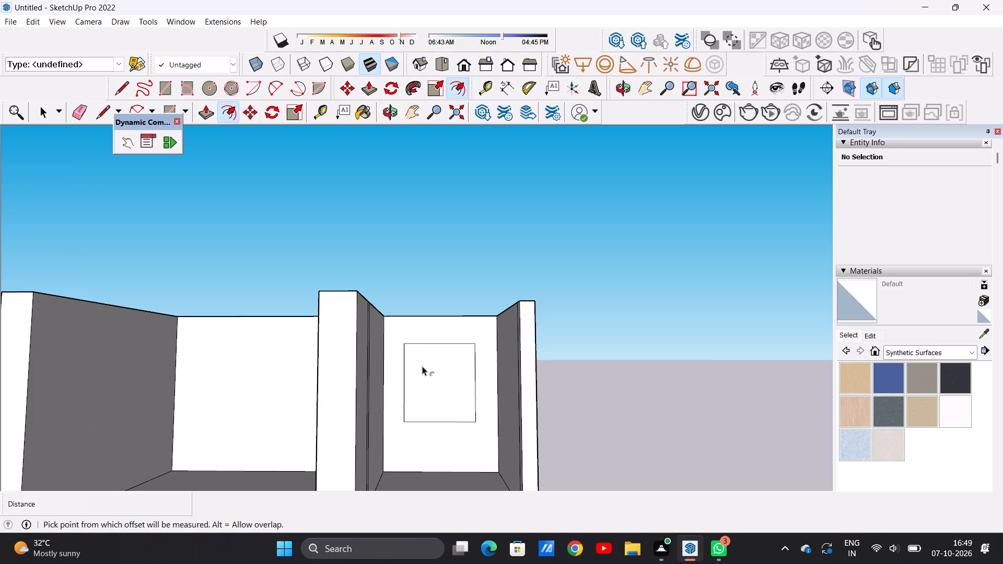
pyautogui.scroll(6, 435, 346)
pyautogui.click(435, 346)
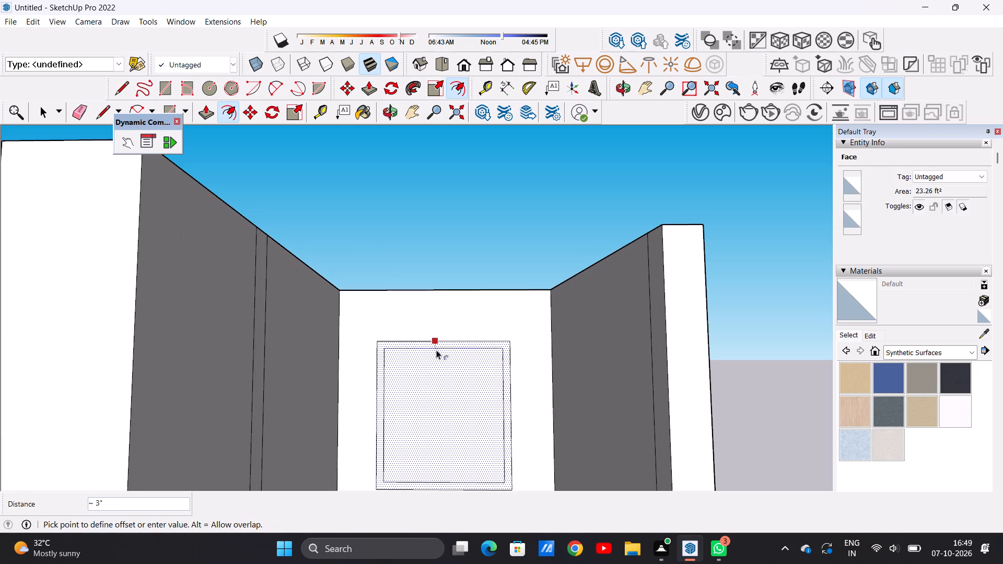
pyautogui.click(437, 347)
pyautogui.press('space')
pyautogui.press('space')
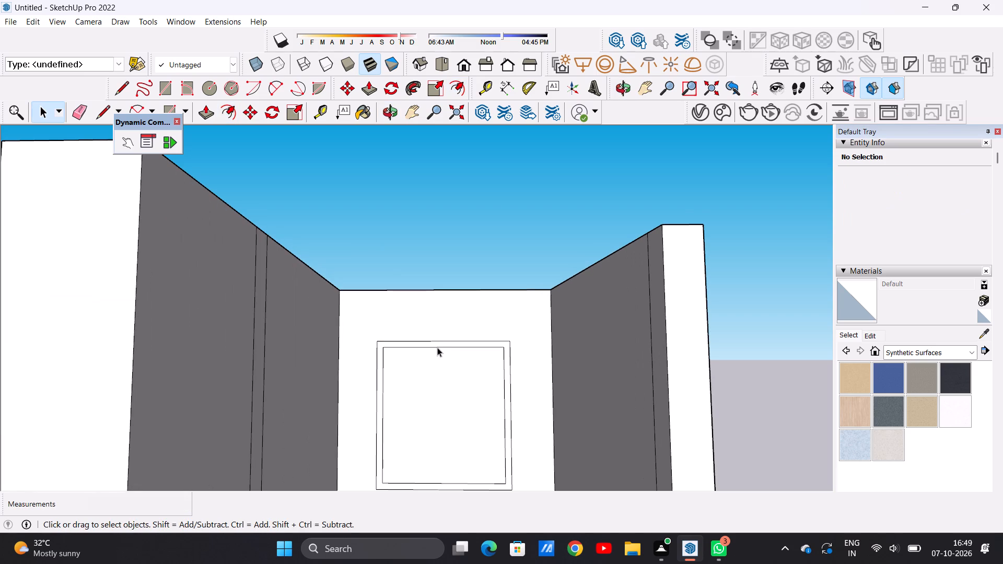
# Draw two closely spaced vertical lines, each about 4' 7 7/16" long, inside the new frame at roughly its left third as a mullion.
pyautogui.write('L')
pyautogui.scroll(-4, 431, 344)
pyautogui.scroll(5, 434, 356)
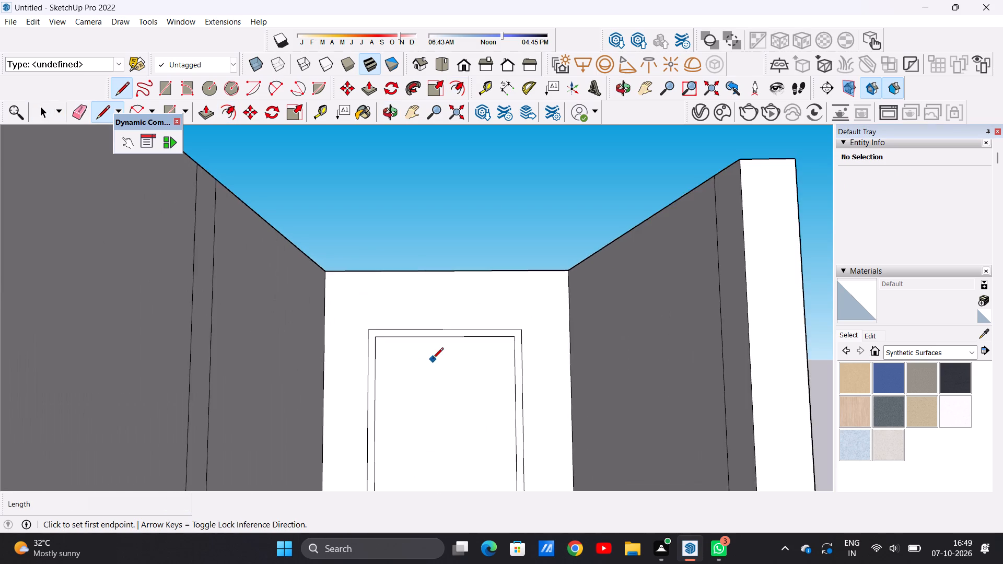
pyautogui.scroll(-6, 434, 349)
pyautogui.scroll(5, 430, 401)
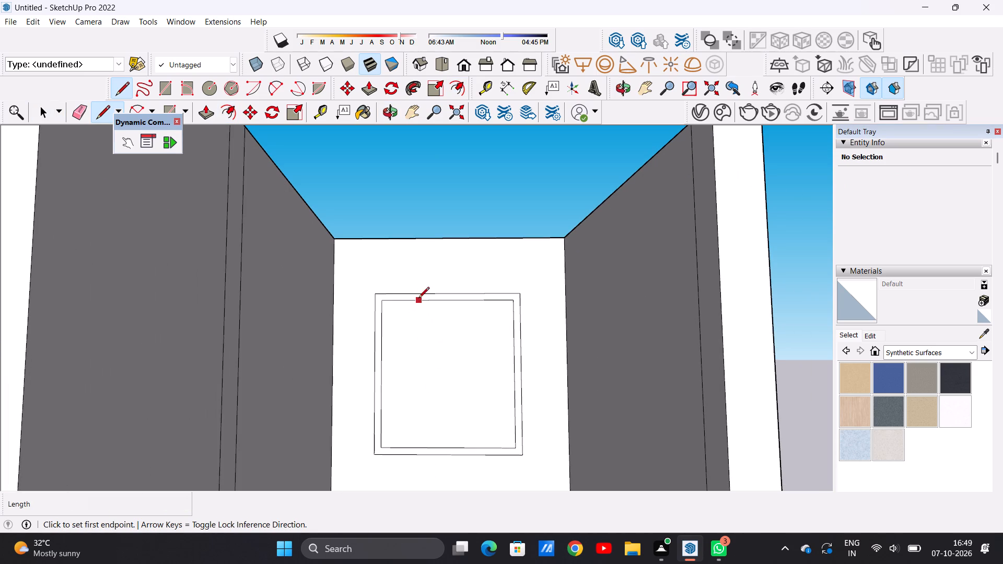
pyautogui.click(422, 303)
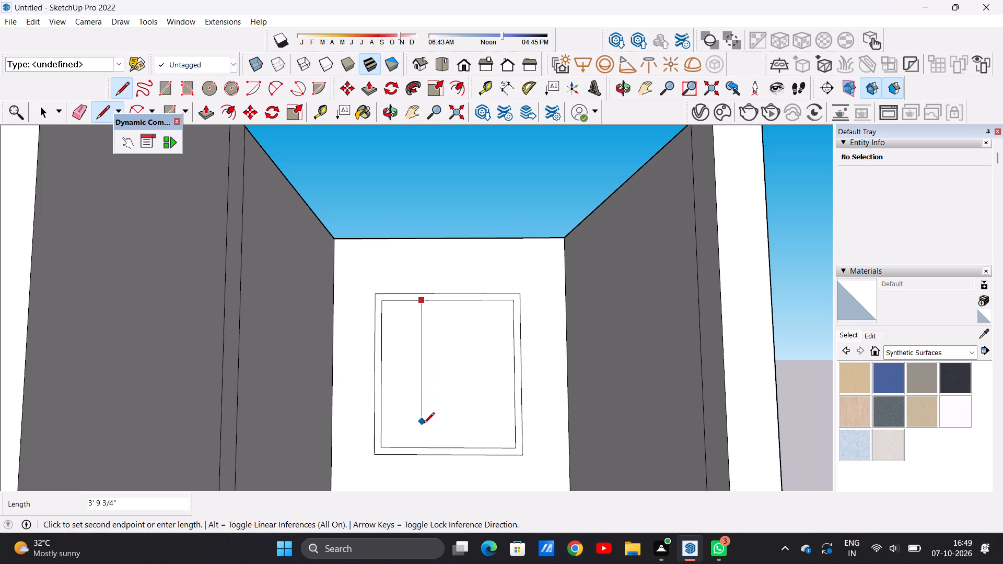
pyautogui.click(421, 448)
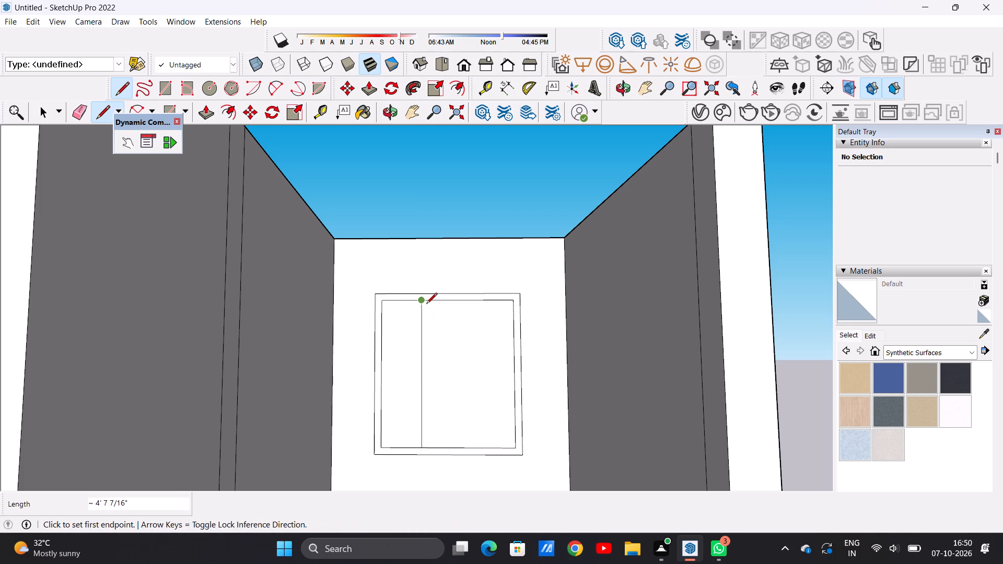
pyautogui.scroll(6, 422, 313)
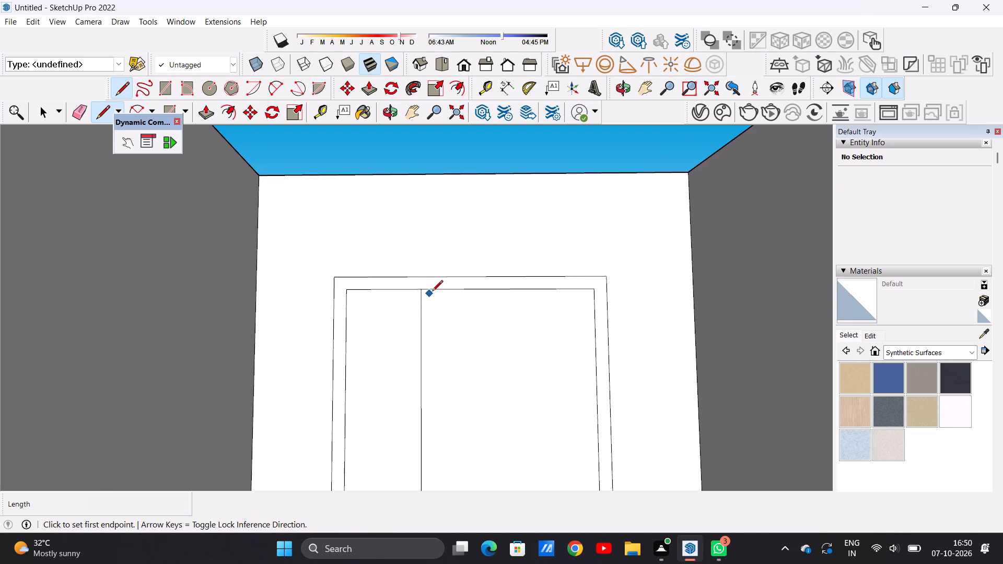
pyautogui.click(433, 291)
pyautogui.scroll(-11, 438, 327)
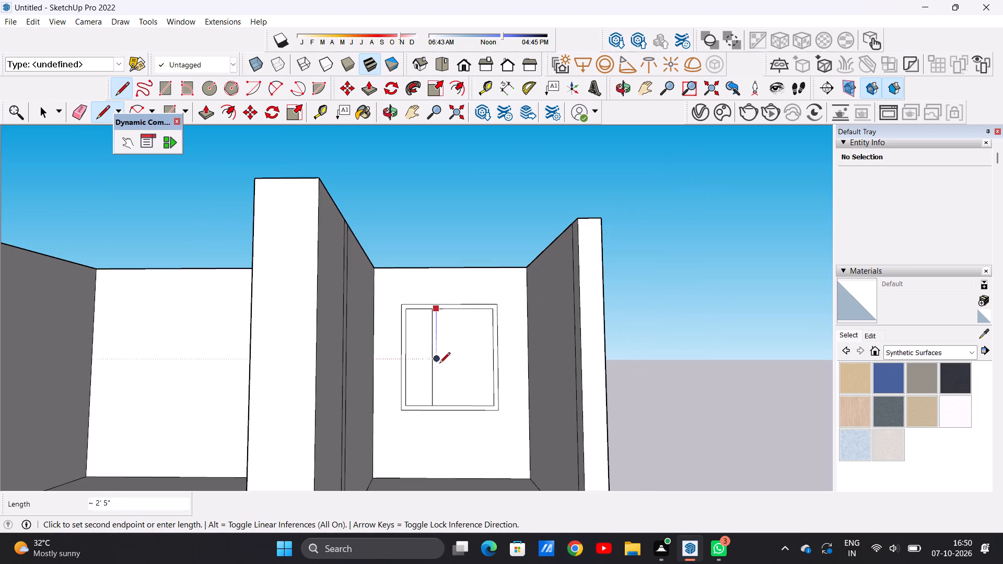
pyautogui.scroll(6, 441, 408)
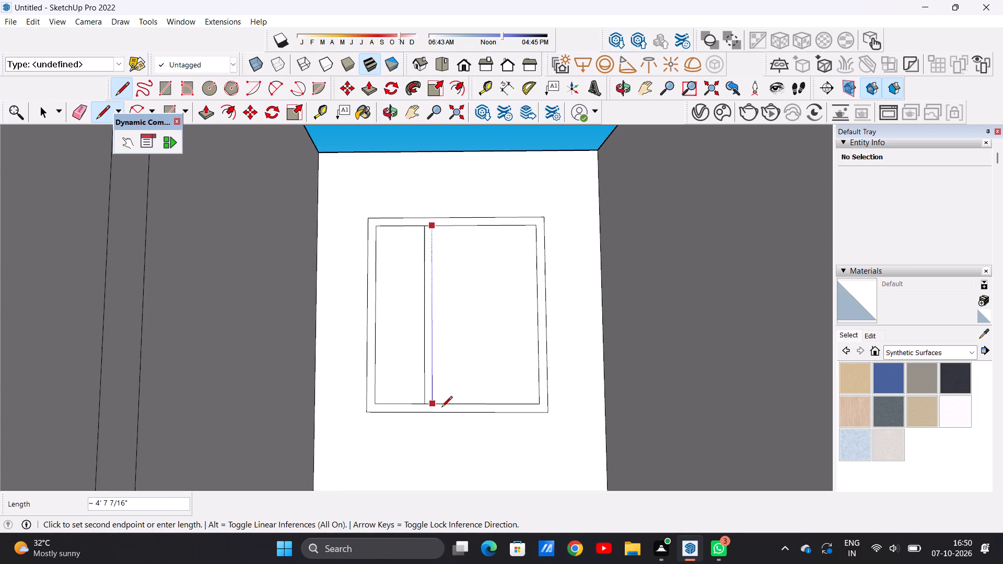
pyautogui.click(441, 408)
pyautogui.press('space')
# Copy the mullion strip of the upper floor's far right room window about 1' 4 5/16" across as a second mullion, making three panes.
pyautogui.doubleClick(428, 381)
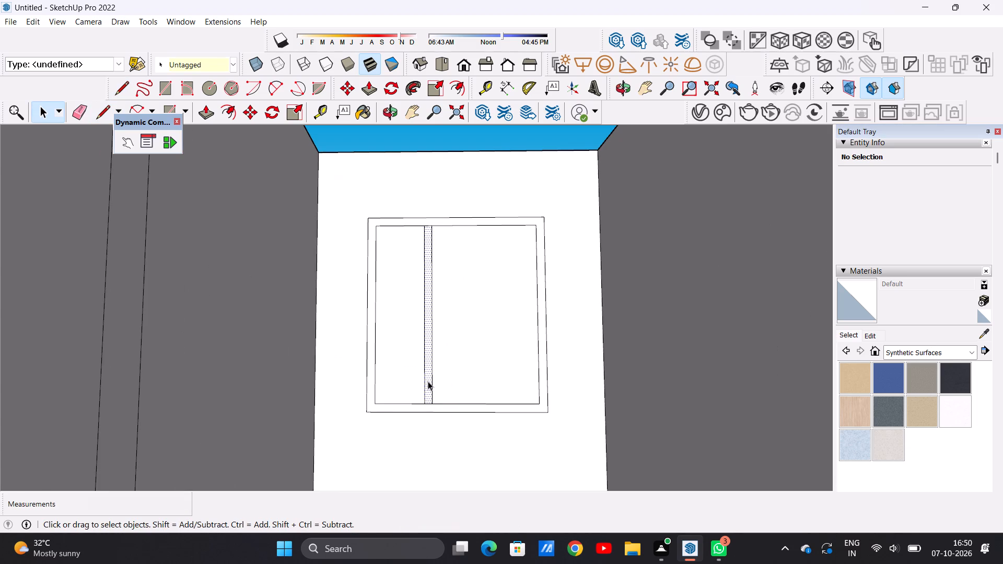
pyautogui.press('m')
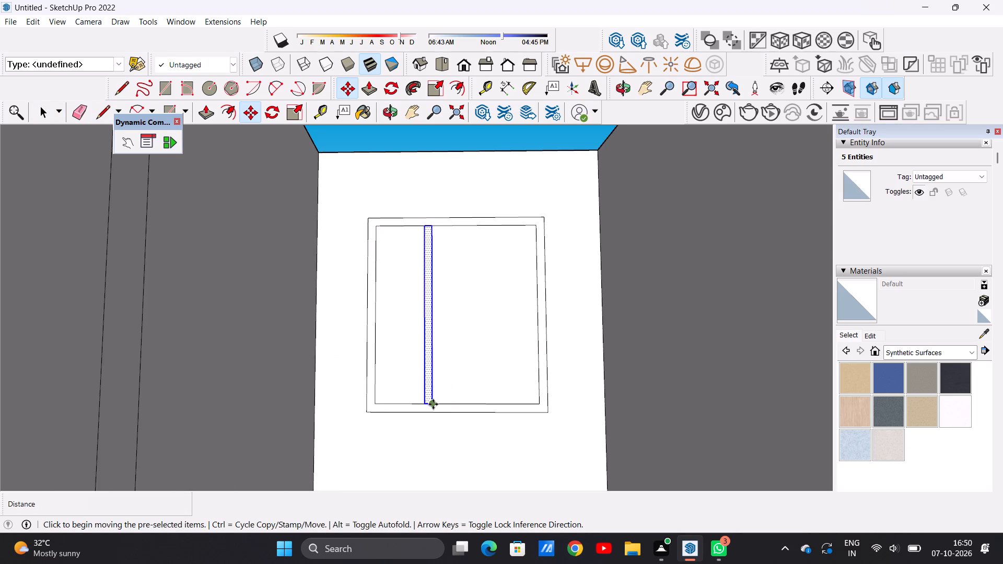
pyautogui.click(433, 404)
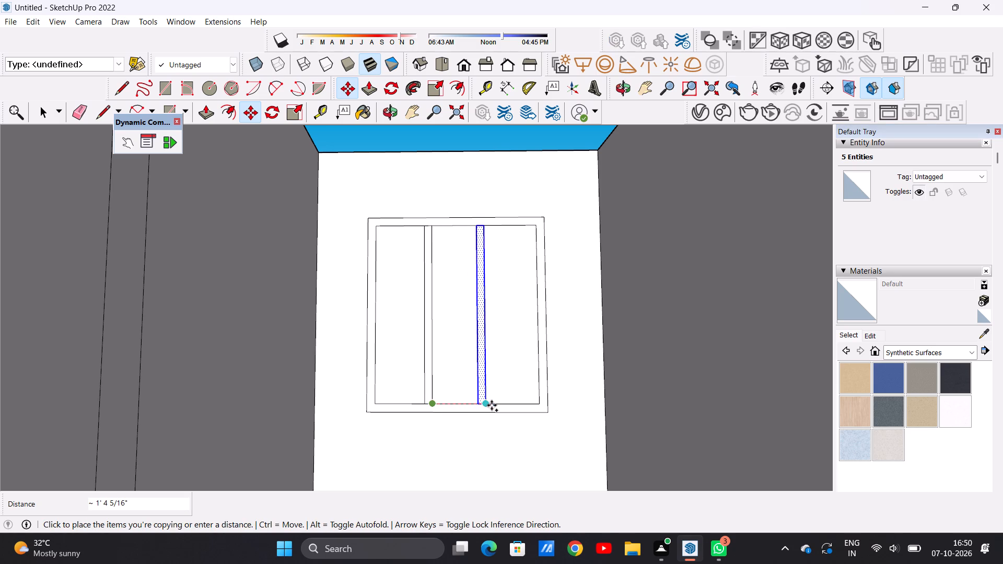
pyautogui.click(492, 405)
pyautogui.press('space')
pyautogui.scroll(-10, 456, 388)
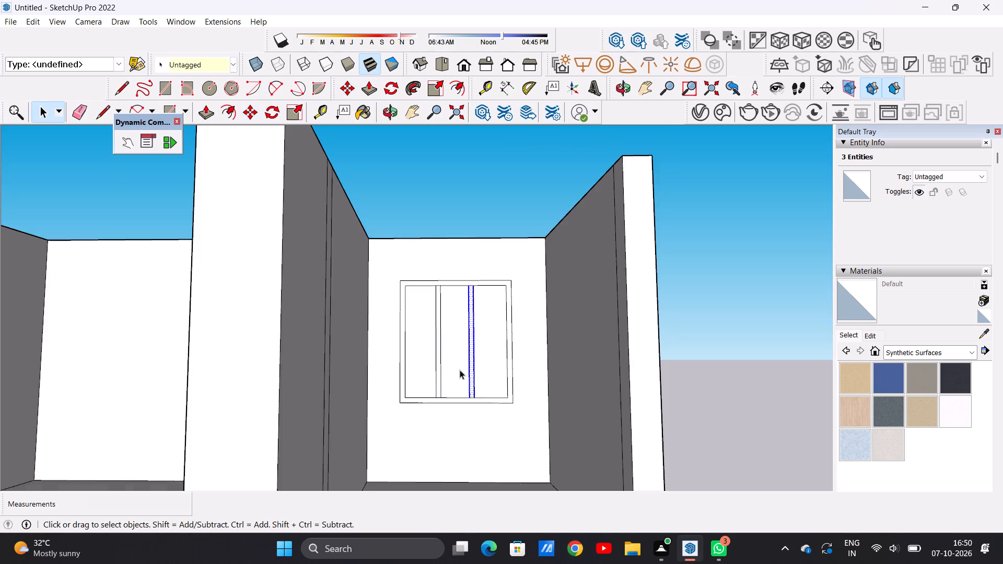
pyautogui.scroll(-4, 460, 370)
pyautogui.click(645, 316)
# Examine the two-storey house from the front and above, comparing the window layouts on both floors.
pyautogui.scroll(-8, 526, 319)
pyautogui.scroll(7, 445, 378)
pyautogui.scroll(-9, 492, 332)
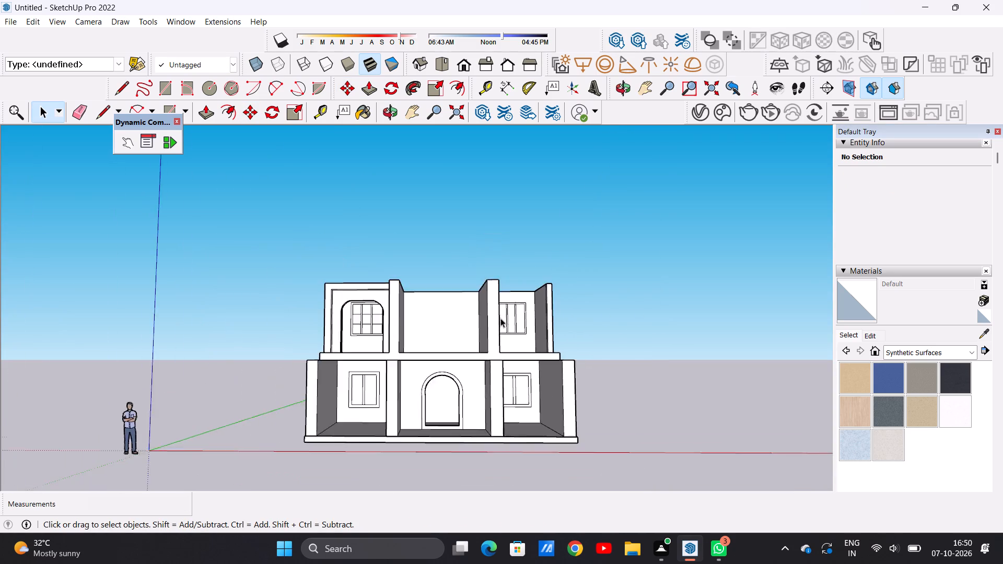
pyautogui.scroll(-3, 500, 318)
pyautogui.moveTo(503, 330); pyautogui.dragTo(495, 360, button='middle')
pyautogui.scroll(8, 495, 360)
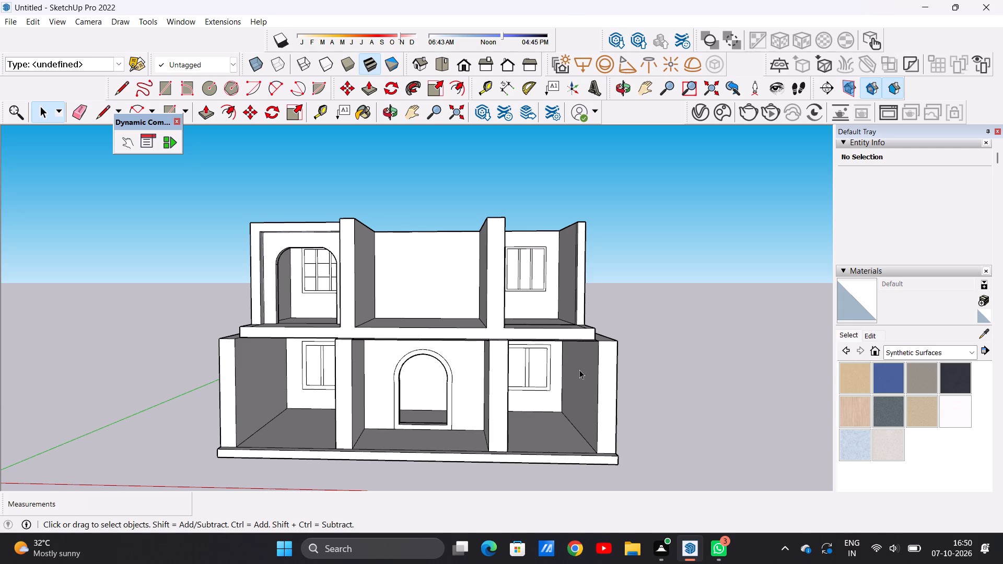
pyautogui.scroll(-17, 518, 368)
pyautogui.scroll(1, 526, 382)
pyautogui.scroll(-11, 525, 383)
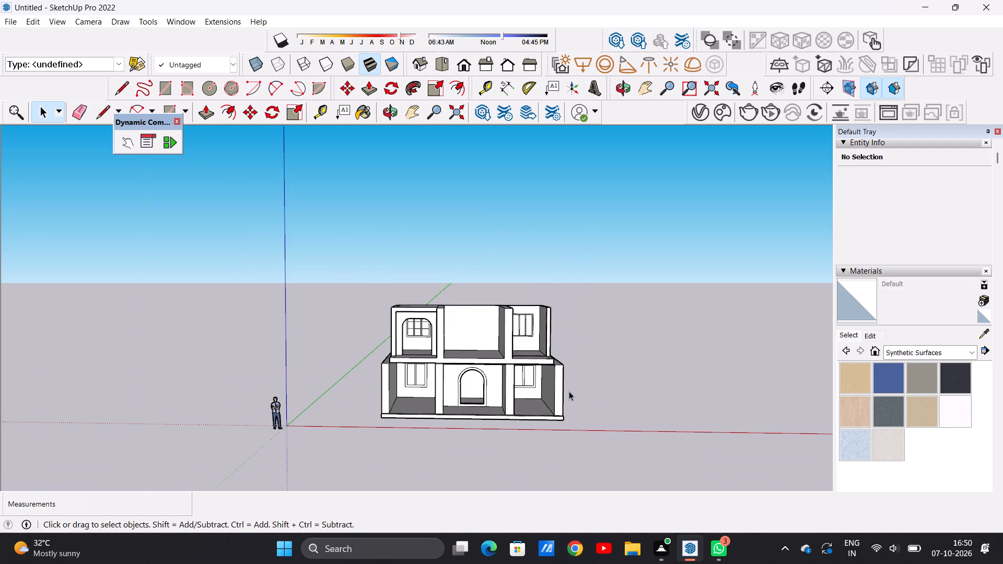
pyautogui.scroll(12, 568, 391)
pyautogui.scroll(-3, 547, 391)
pyautogui.moveTo(507, 304); pyautogui.dragTo(503, 393, button='middle')
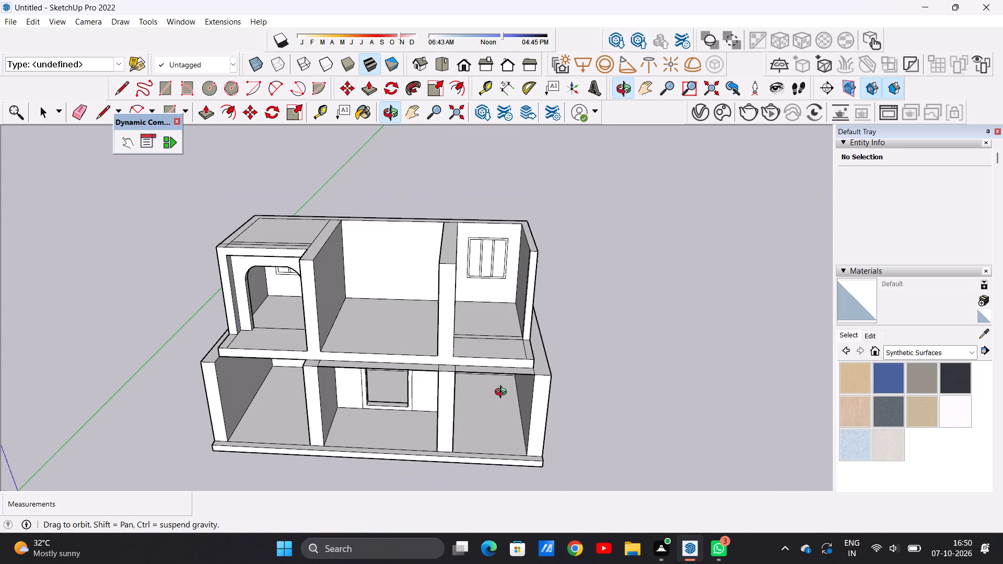
pyautogui.moveTo(503, 393); pyautogui.dragTo(516, 303, button='middle')
# Draw horizontal glazing lines about 1' 3 1/4", 1' 2" and 1' 4 5/16" long across the three panes, roughly a third down.
pyautogui.scroll(1, 516, 303)
pyautogui.scroll(7, 489, 258)
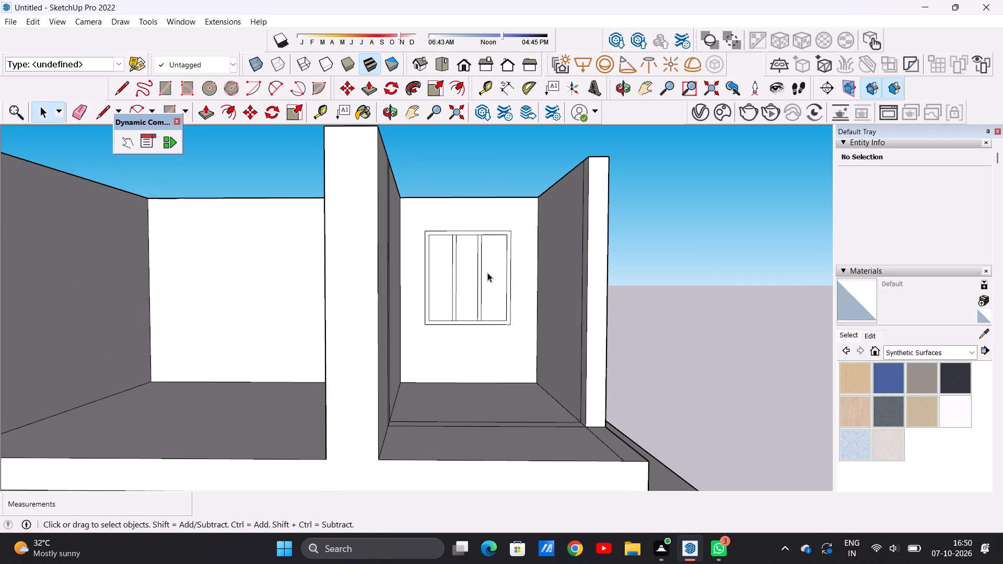
pyautogui.scroll(8, 449, 250)
pyautogui.press('l')
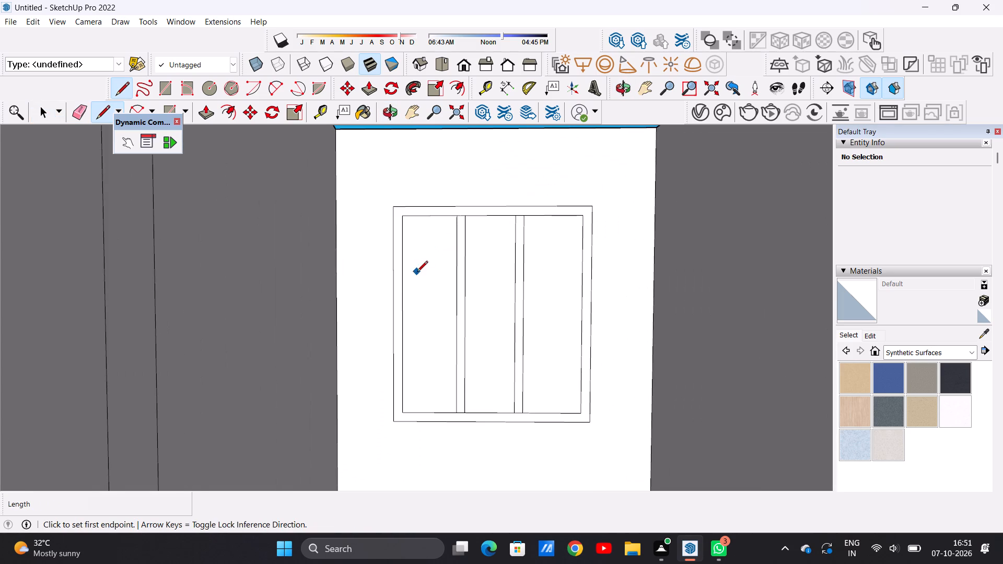
pyautogui.click(405, 285)
pyautogui.click(457, 285)
pyautogui.click(466, 285)
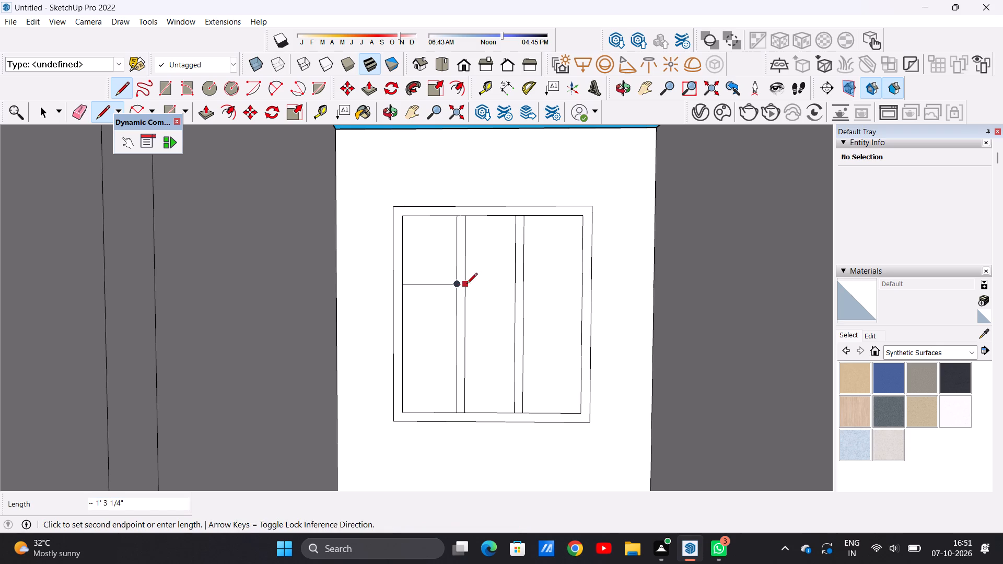
pyautogui.click(515, 285)
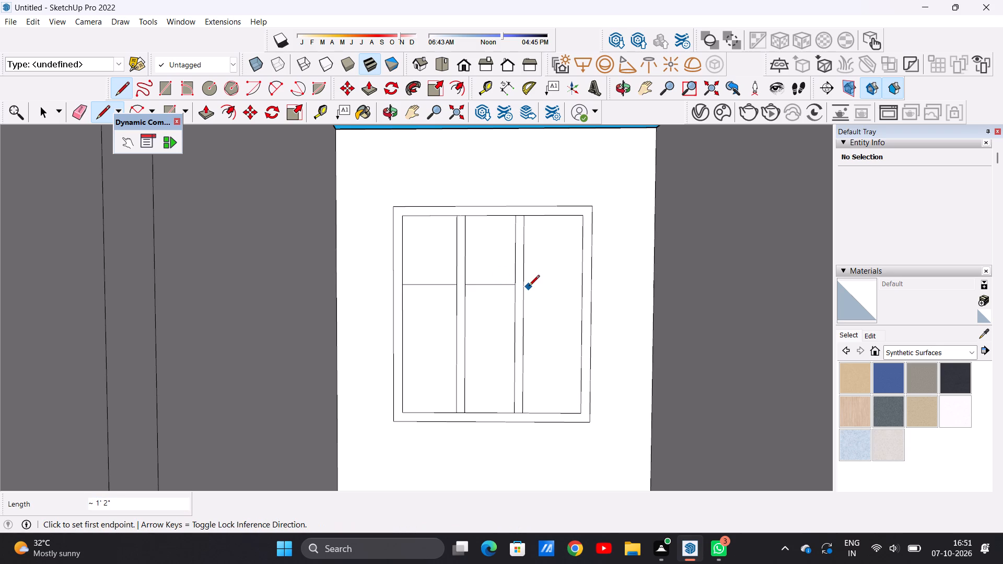
pyautogui.click(525, 287)
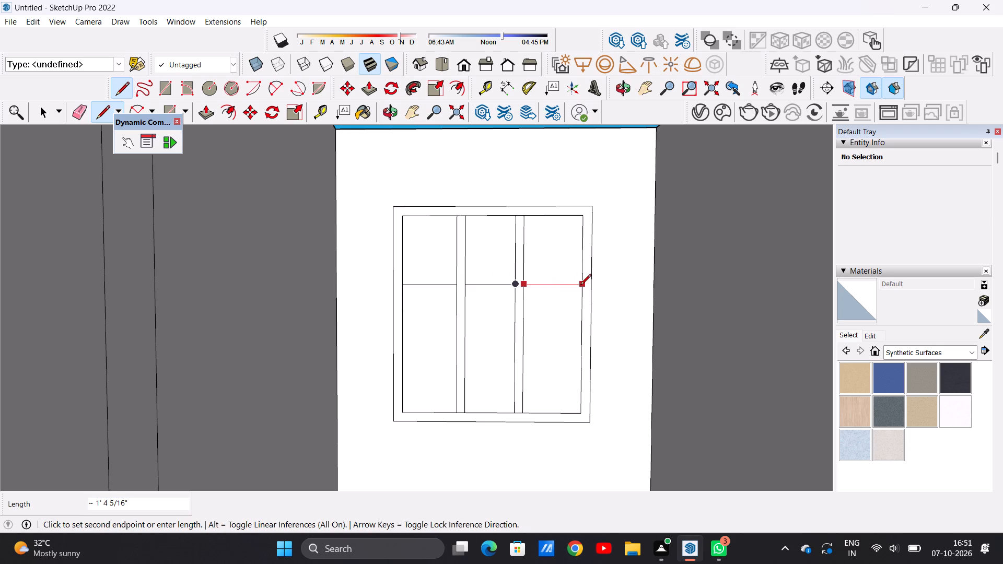
pyautogui.click(580, 286)
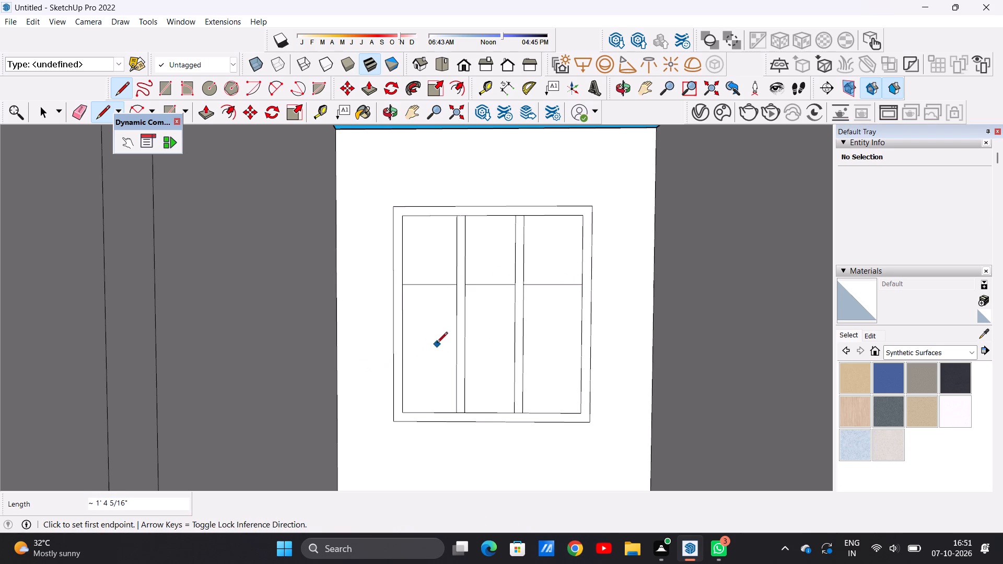
# Draw a second row of horizontal glazing lines across the three panes, about two-thirds of the way down the same window.
pyautogui.click(404, 354)
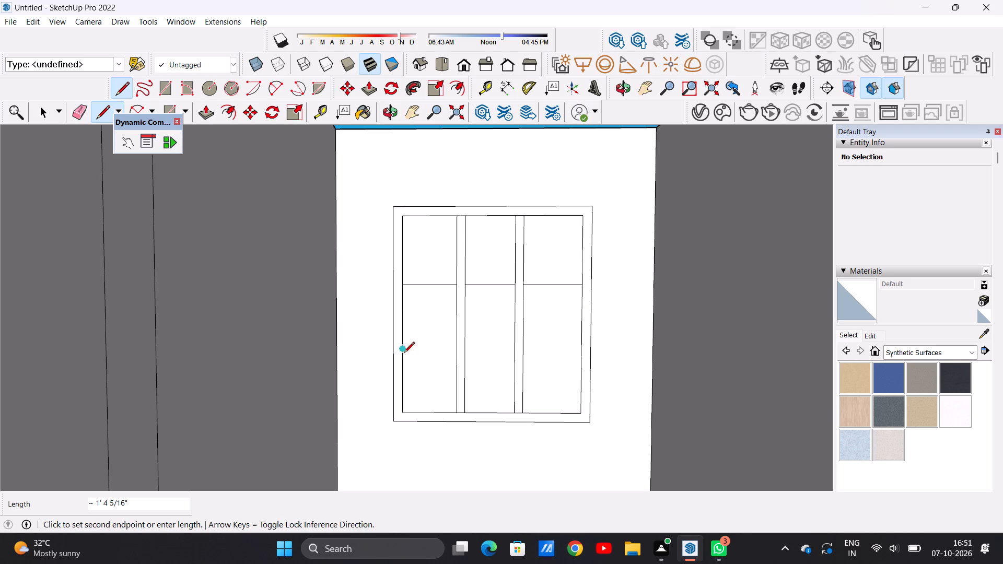
pyautogui.click(458, 351)
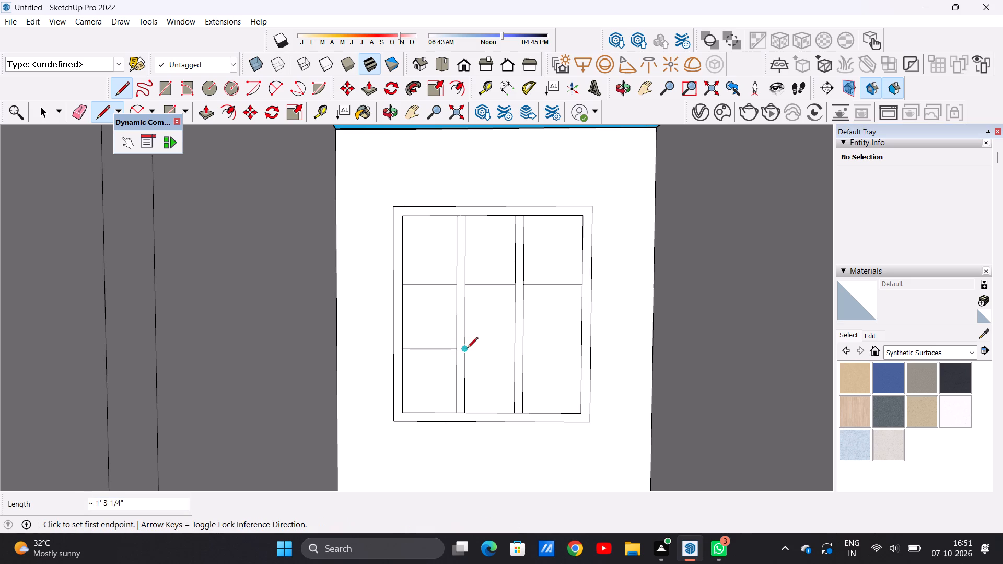
pyautogui.click(467, 349)
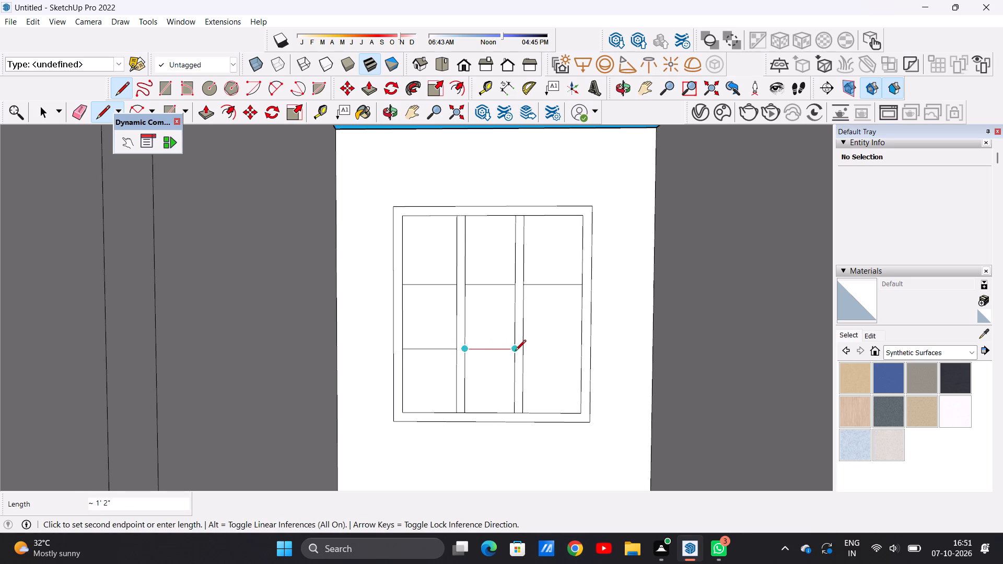
pyautogui.click(515, 351)
pyautogui.click(525, 352)
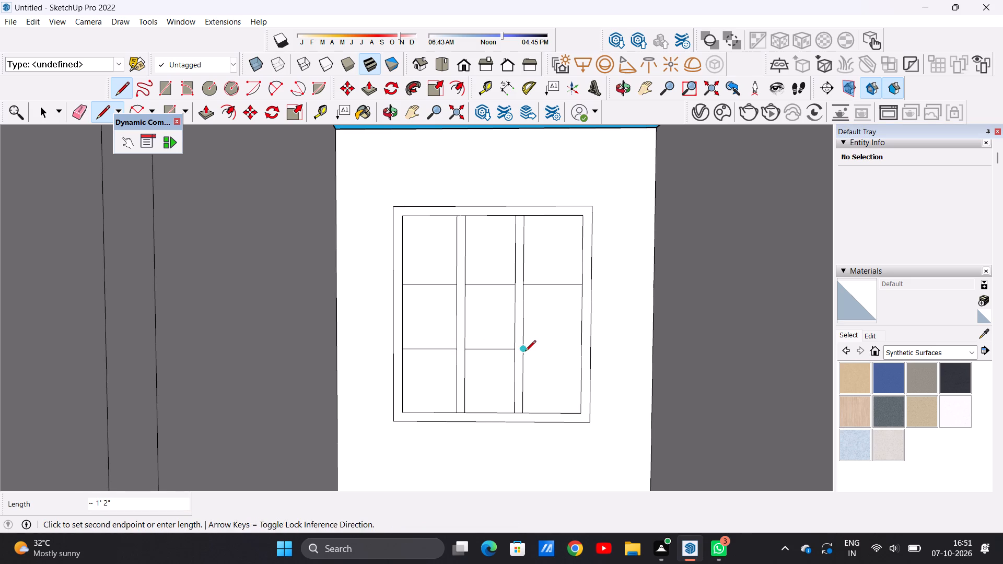
pyautogui.click(581, 350)
pyautogui.press('space')
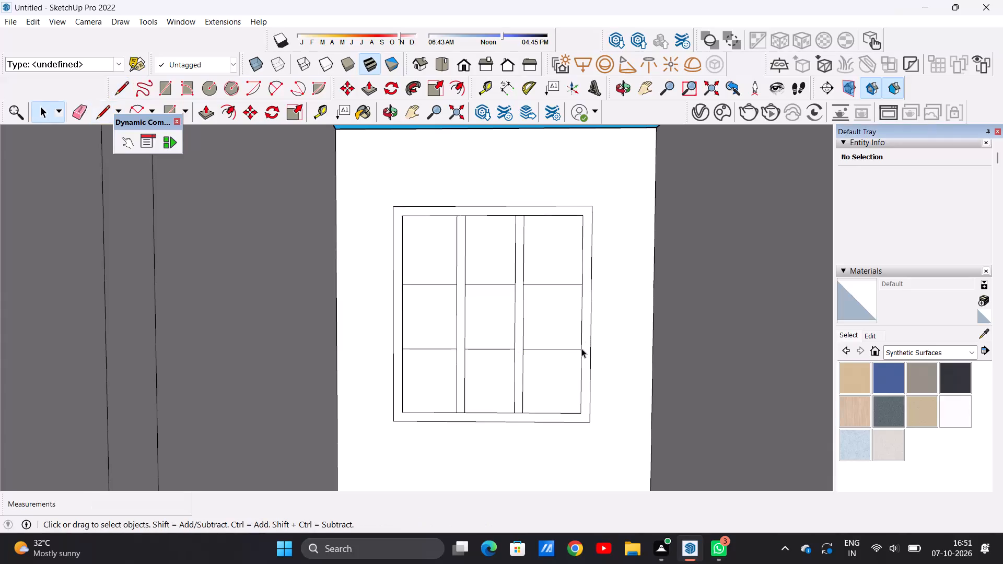
# Examine the front of the house, comparing the glazing bars of the two upper-floor windows.
pyautogui.scroll(-20, 582, 339)
pyautogui.scroll(-1, 582, 339)
pyautogui.moveTo(496, 348); pyautogui.dragTo(459, 339, button='middle')
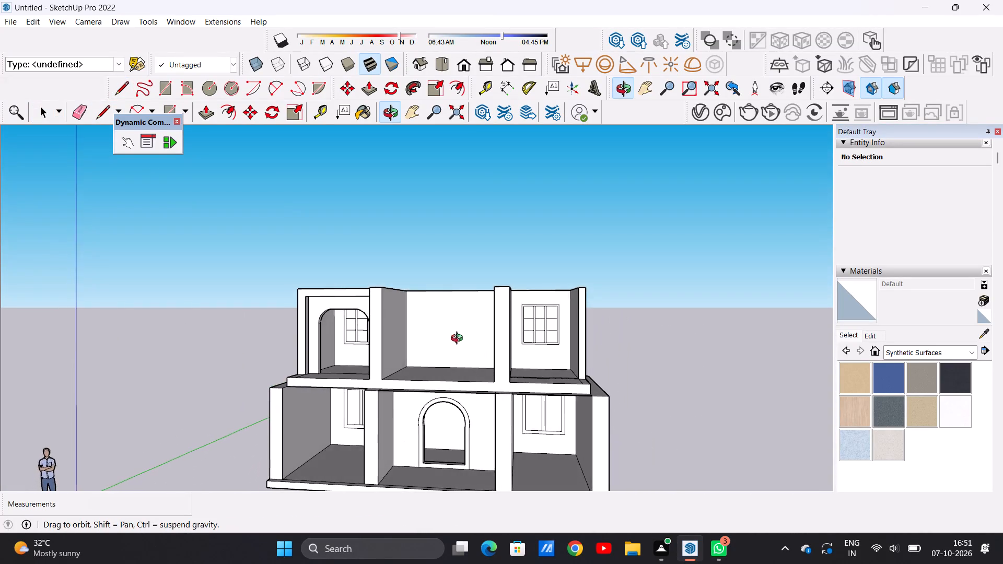
pyautogui.moveTo(459, 339); pyautogui.dragTo(481, 315, button='middle')
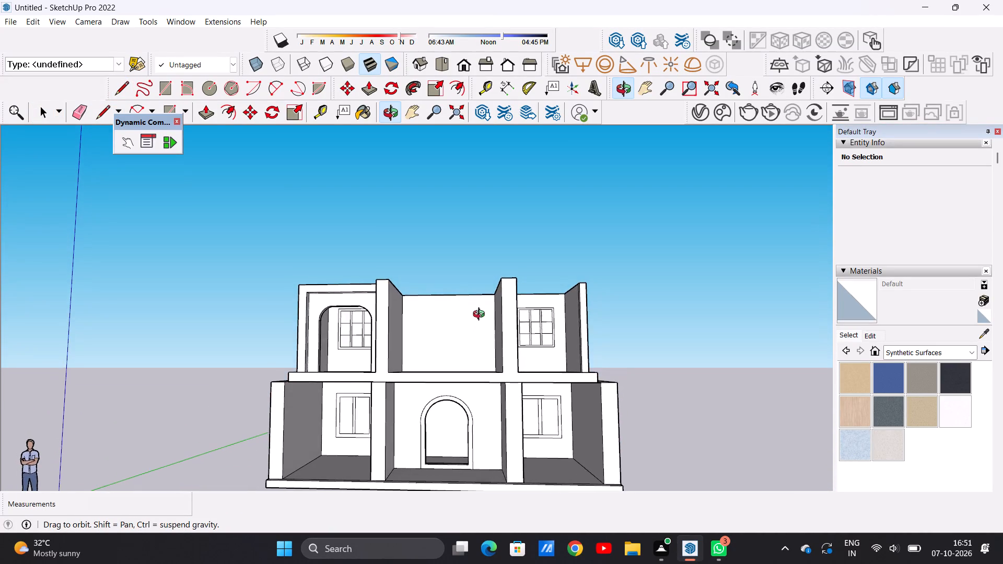
pyautogui.moveTo(481, 315); pyautogui.dragTo(480, 321, button='middle')
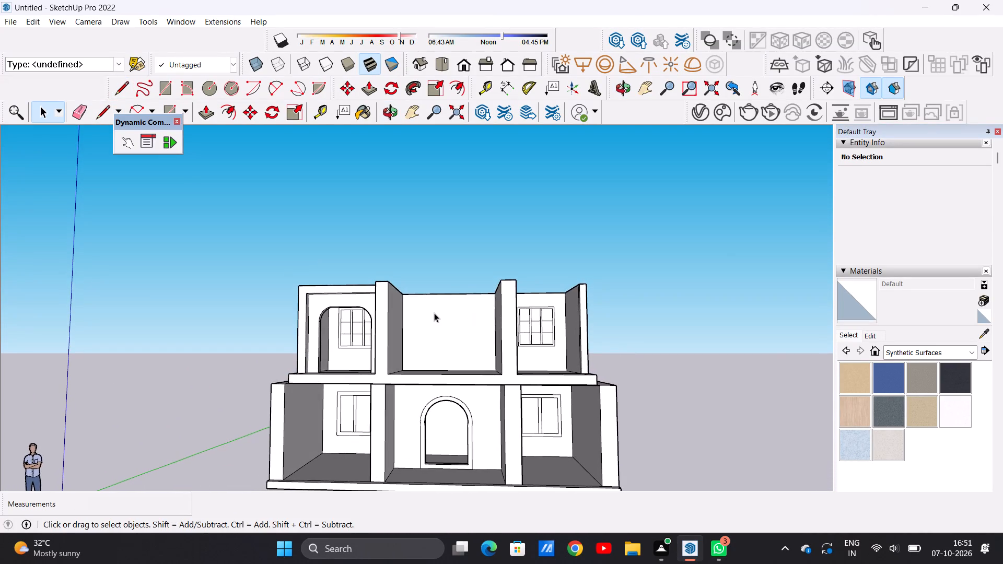
pyautogui.scroll(7, 434, 313)
pyautogui.scroll(-6, 434, 312)
pyautogui.moveTo(448, 312); pyautogui.dragTo(446, 386, button='middle')
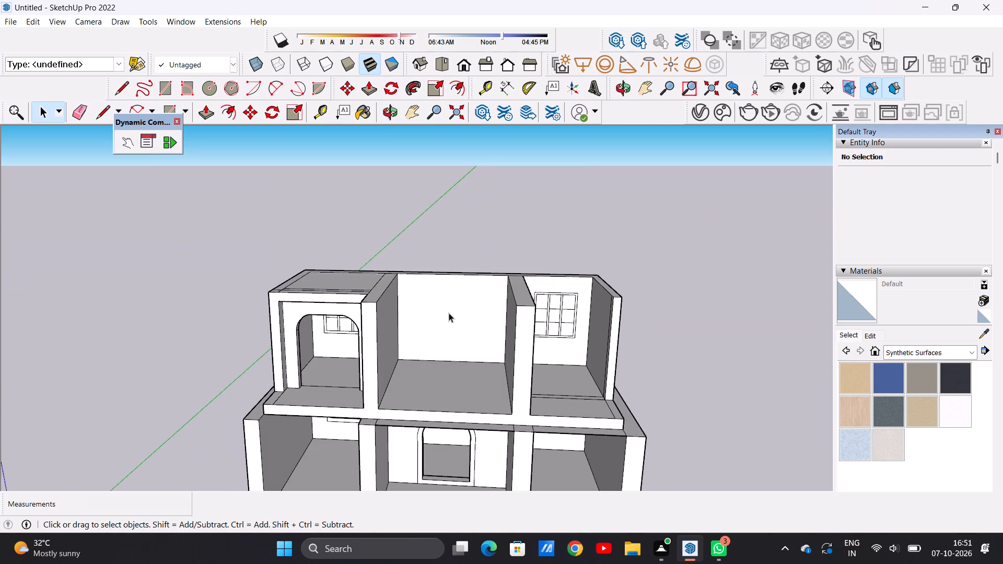
pyautogui.scroll(-11, 449, 312)
pyautogui.scroll(7, 451, 344)
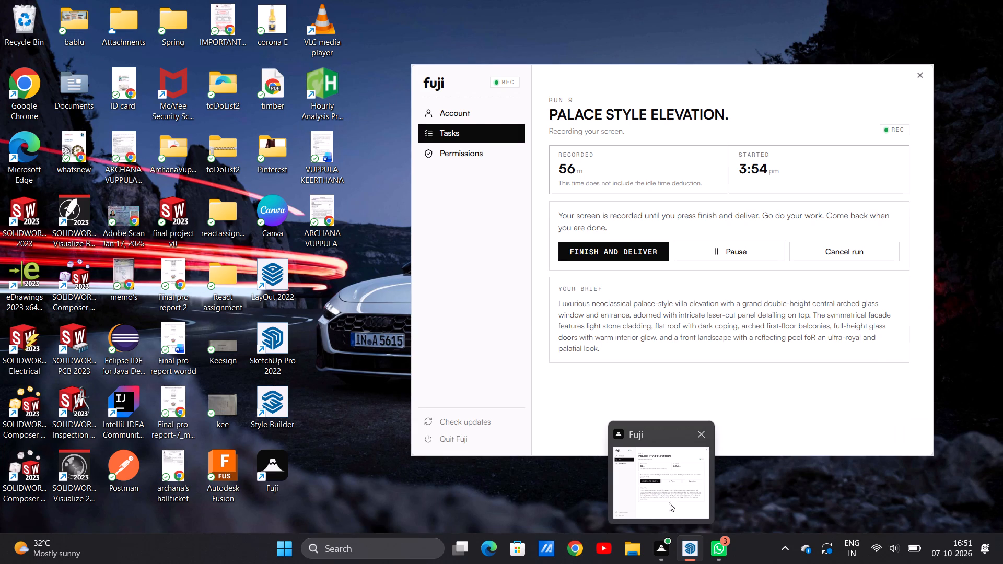
pyautogui.click(685, 495)
pyautogui.scroll(-7, 578, 428)
pyautogui.scroll(3, 561, 412)
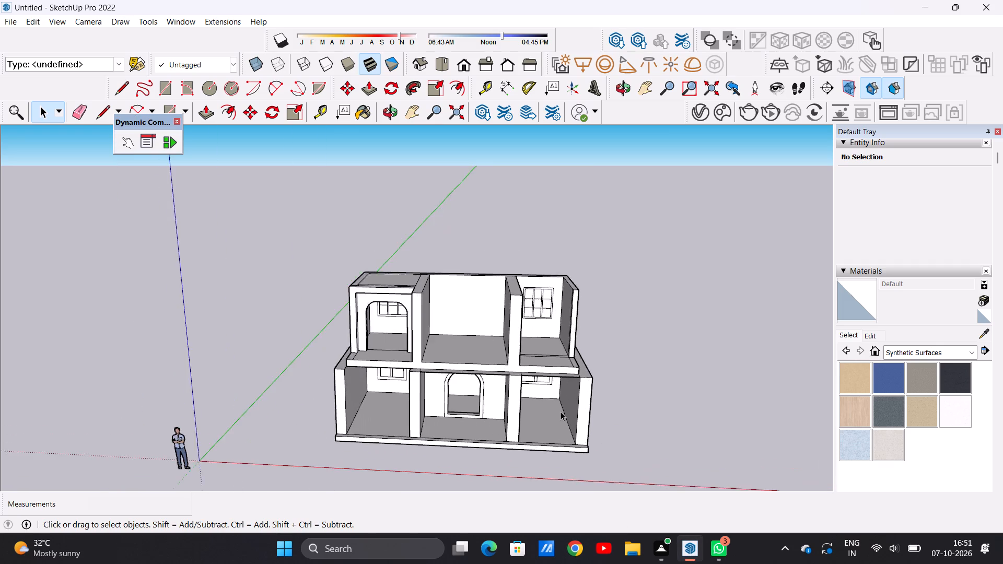
pyautogui.scroll(7, 561, 412)
pyautogui.scroll(2, 515, 288)
pyautogui.scroll(-4, 513, 283)
pyautogui.scroll(1, 595, 294)
# Examine the side and rear walls of the house, checking how the windows look from outside on both floors.
pyautogui.moveTo(595, 294); pyautogui.dragTo(177, 294, button='middle')
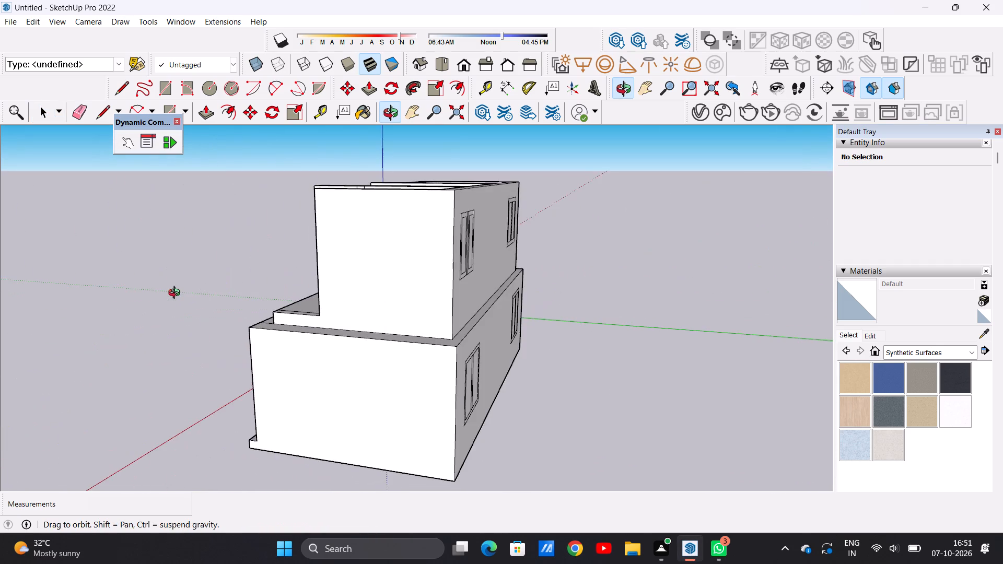
pyautogui.moveTo(177, 294); pyautogui.dragTo(185, 296, button='middle')
pyautogui.moveTo(461, 303); pyautogui.dragTo(193, 309, button='middle')
pyautogui.scroll(6, 282, 234)
pyautogui.scroll(-4, 282, 234)
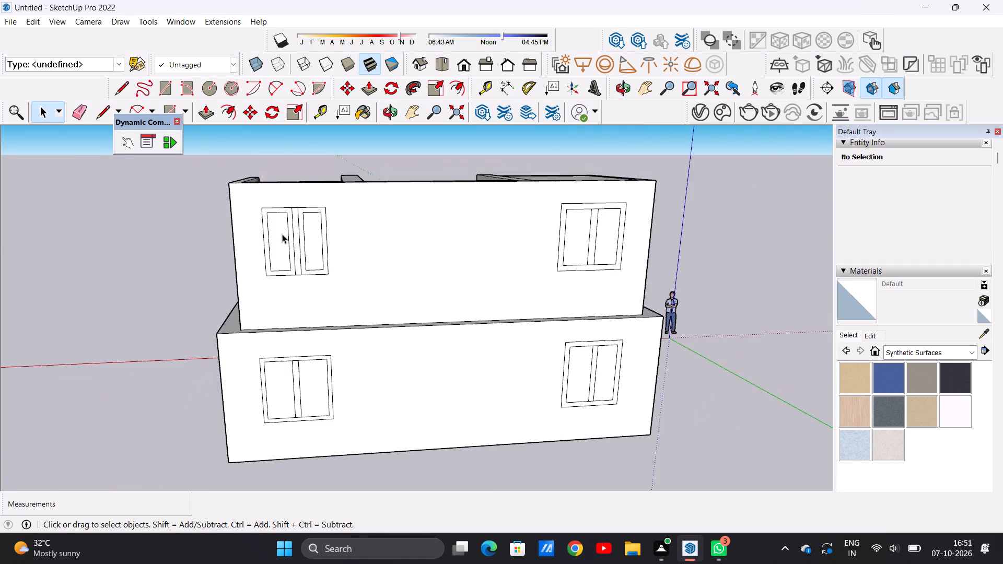
pyautogui.scroll(-4, 282, 234)
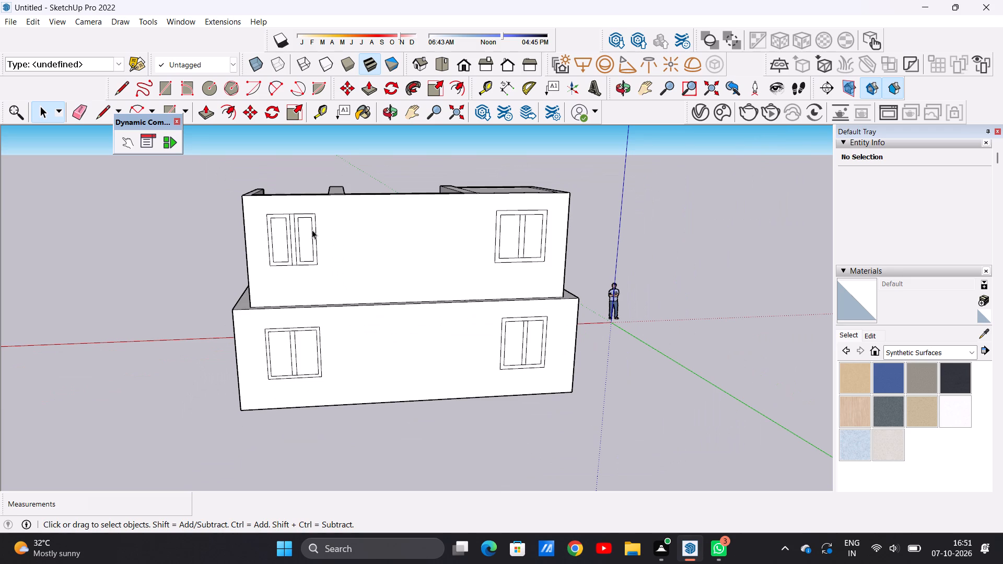
pyautogui.scroll(6, 312, 229)
pyautogui.scroll(-7, 337, 245)
pyautogui.moveTo(294, 244); pyautogui.dragTo(398, 247, button='middle')
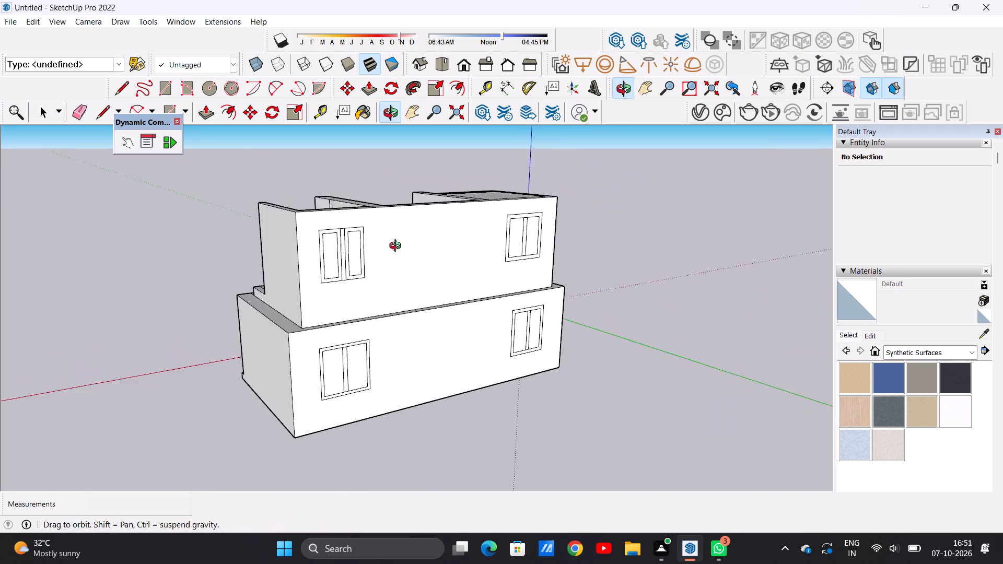
pyautogui.moveTo(398, 247); pyautogui.dragTo(488, 246, button='middle')
pyautogui.moveTo(329, 289); pyautogui.dragTo(414, 286, button='middle')
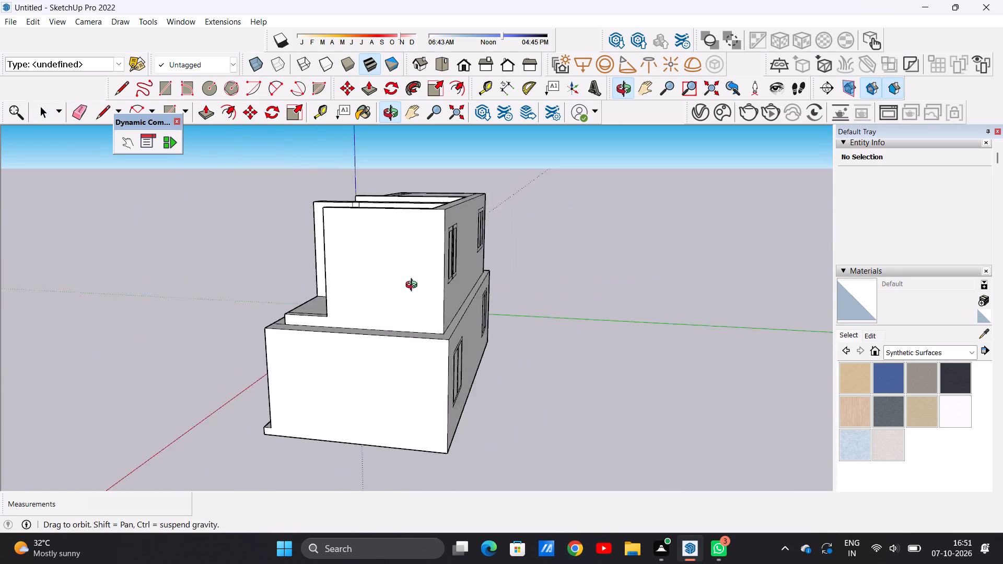
pyautogui.moveTo(414, 286); pyautogui.dragTo(225, 293, button='middle')
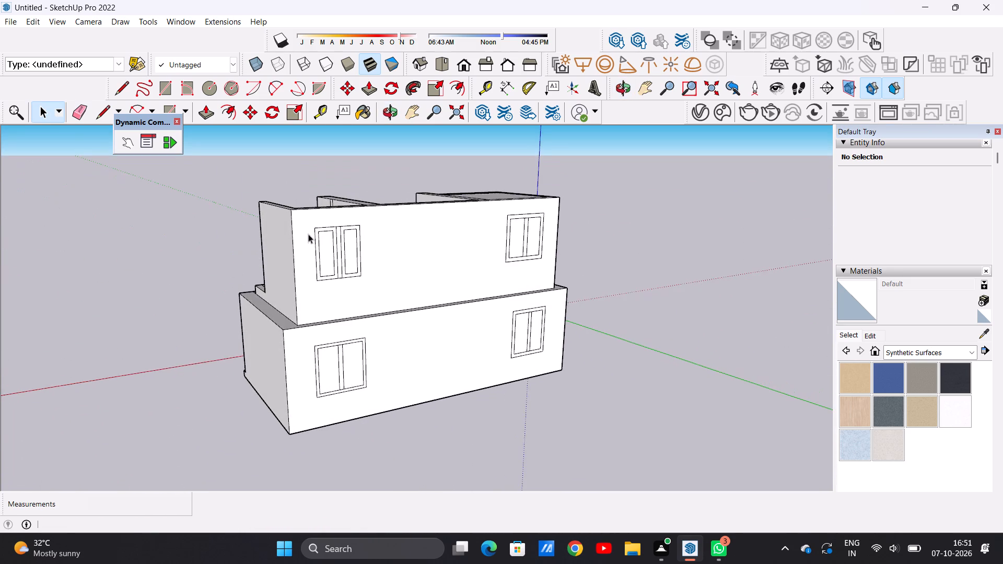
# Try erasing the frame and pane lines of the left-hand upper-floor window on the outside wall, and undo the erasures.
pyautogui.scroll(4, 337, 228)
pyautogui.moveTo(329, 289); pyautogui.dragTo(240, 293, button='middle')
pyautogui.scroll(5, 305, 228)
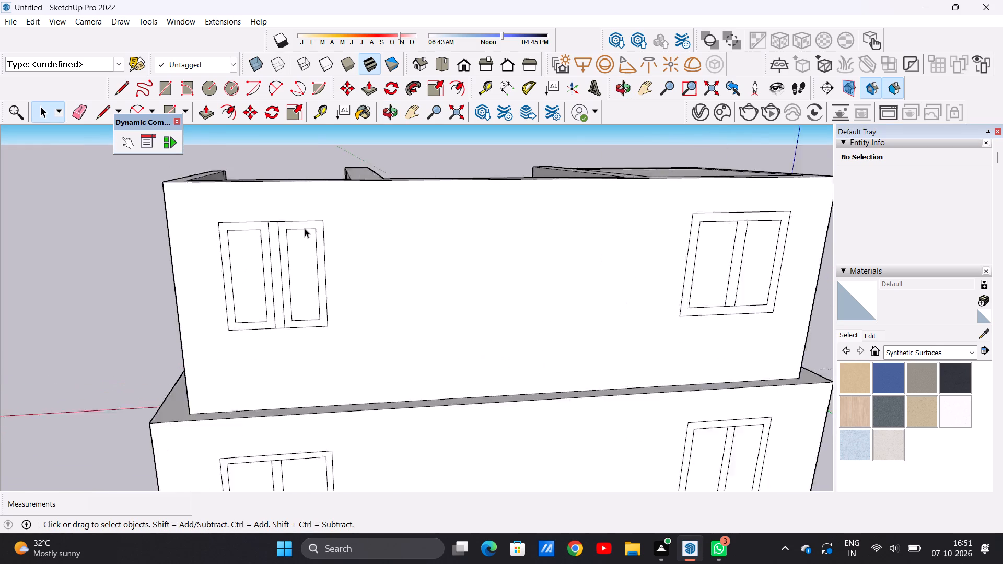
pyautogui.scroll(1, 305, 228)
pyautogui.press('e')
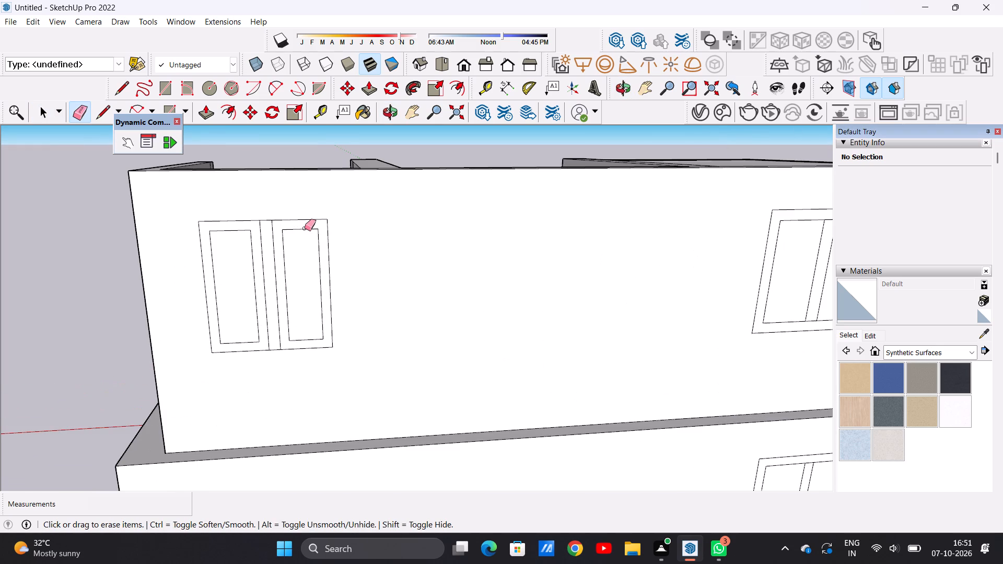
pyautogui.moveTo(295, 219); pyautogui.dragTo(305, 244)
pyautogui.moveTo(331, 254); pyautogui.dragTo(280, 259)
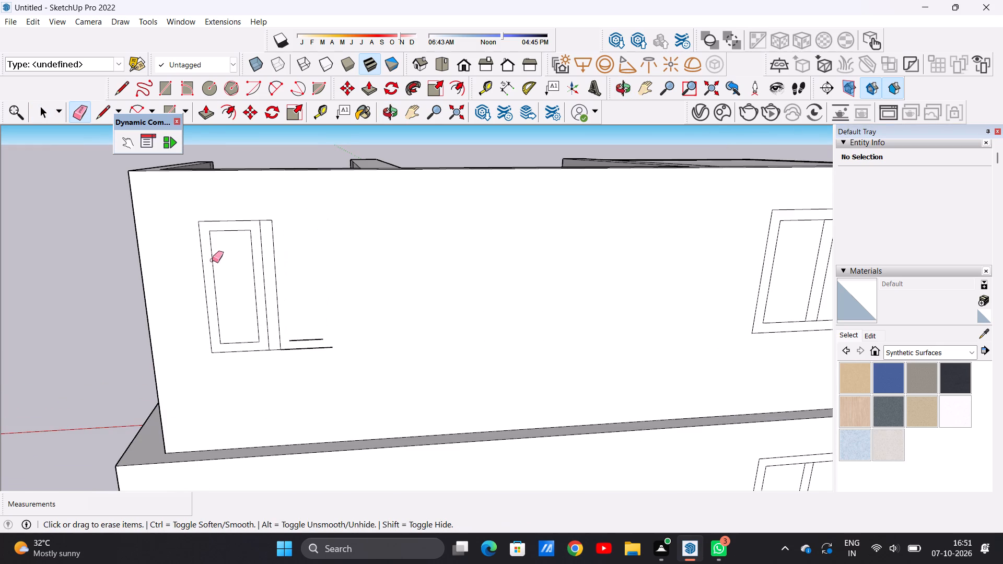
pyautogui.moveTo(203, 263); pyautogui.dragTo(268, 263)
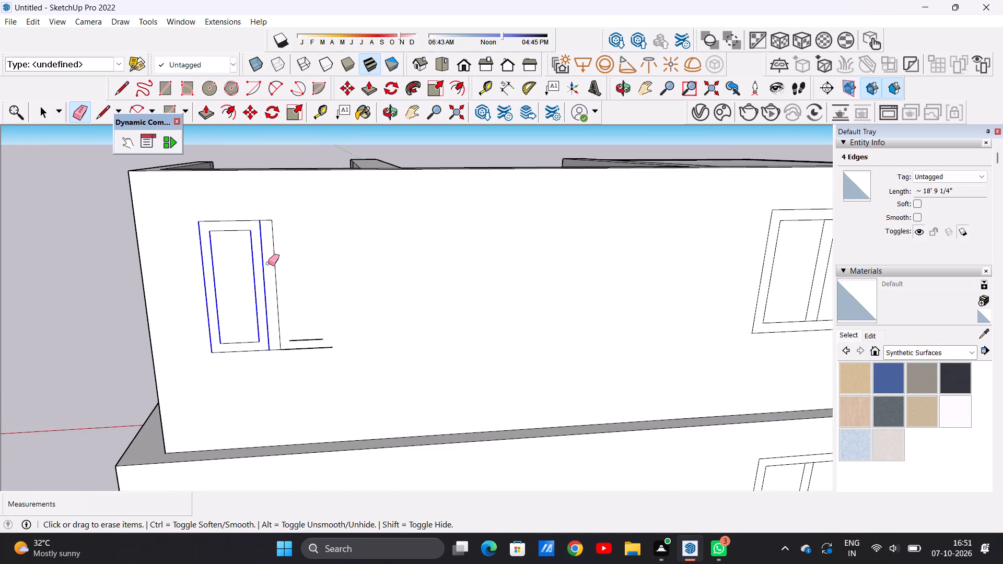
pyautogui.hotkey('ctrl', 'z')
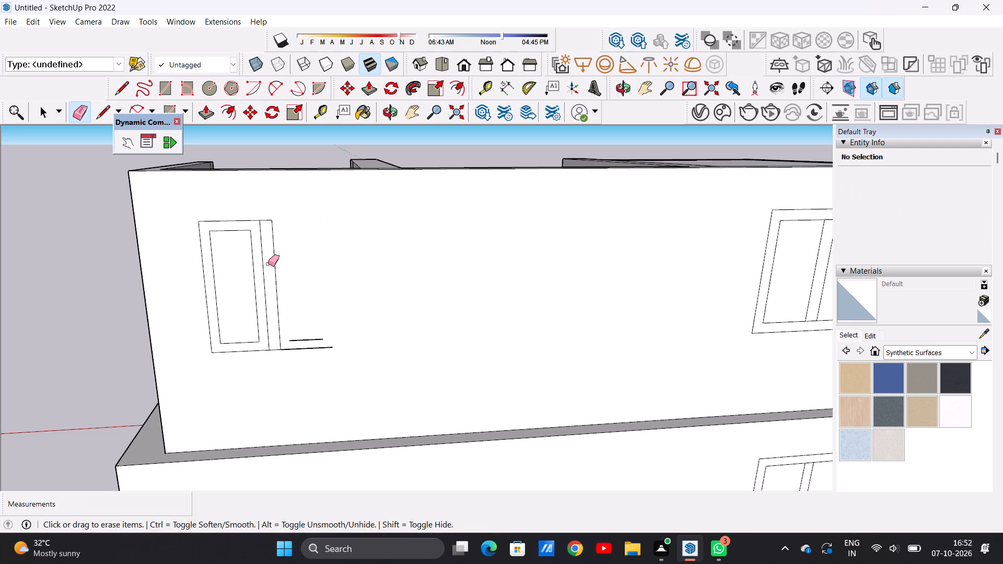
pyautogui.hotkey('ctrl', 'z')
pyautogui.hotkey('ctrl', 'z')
# Erase all inner pane and mullion lines of the left-hand upper-floor window on the outside wall, keeping its outer outline.
pyautogui.scroll(5, 265, 260)
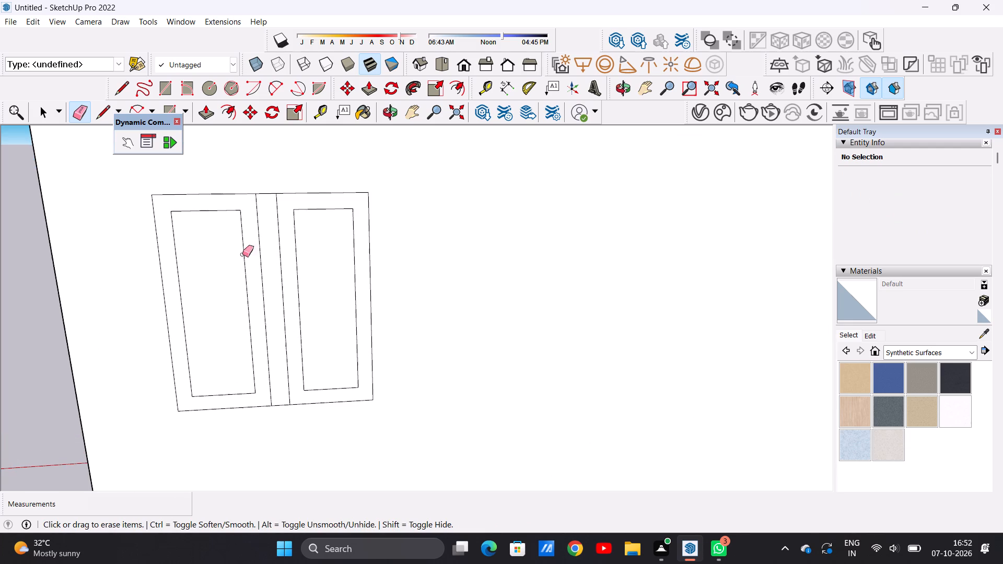
pyautogui.moveTo(242, 207); pyautogui.dragTo(243, 246)
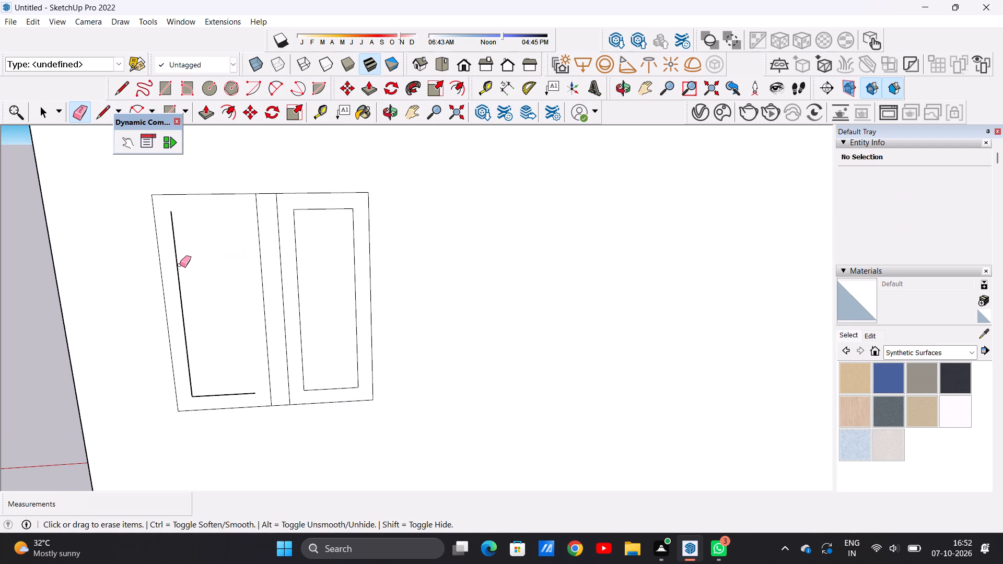
pyautogui.click(179, 266)
pyautogui.moveTo(172, 273); pyautogui.dragTo(189, 272)
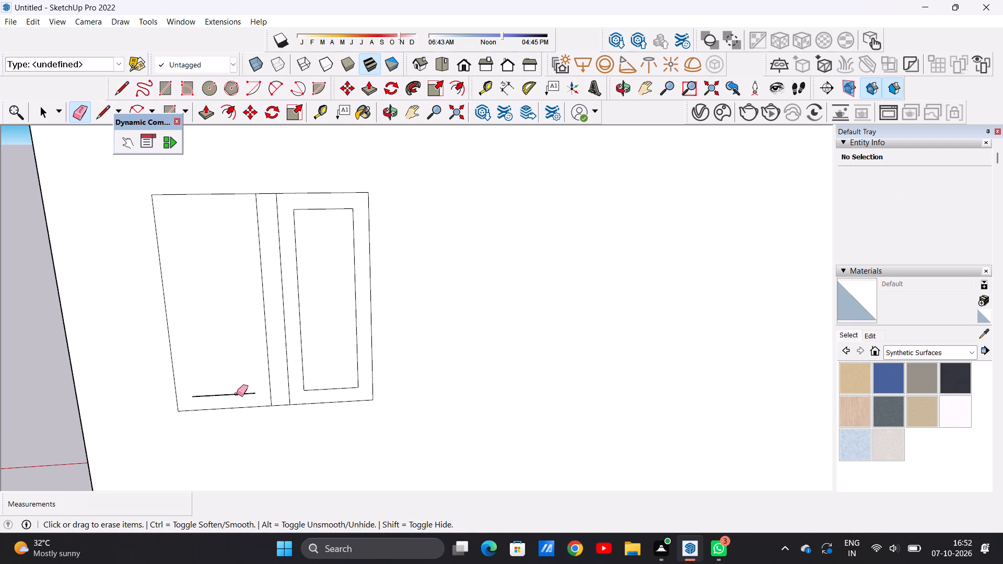
pyautogui.moveTo(237, 394); pyautogui.dragTo(241, 400)
pyautogui.moveTo(304, 312); pyautogui.dragTo(293, 322)
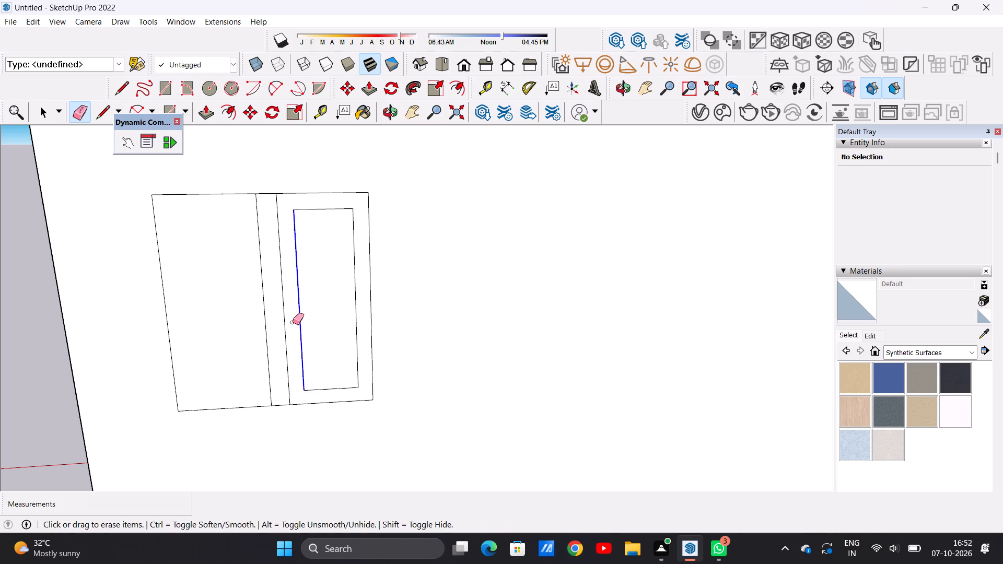
pyautogui.moveTo(265, 303); pyautogui.dragTo(282, 305)
pyautogui.moveTo(347, 202); pyautogui.dragTo(337, 220)
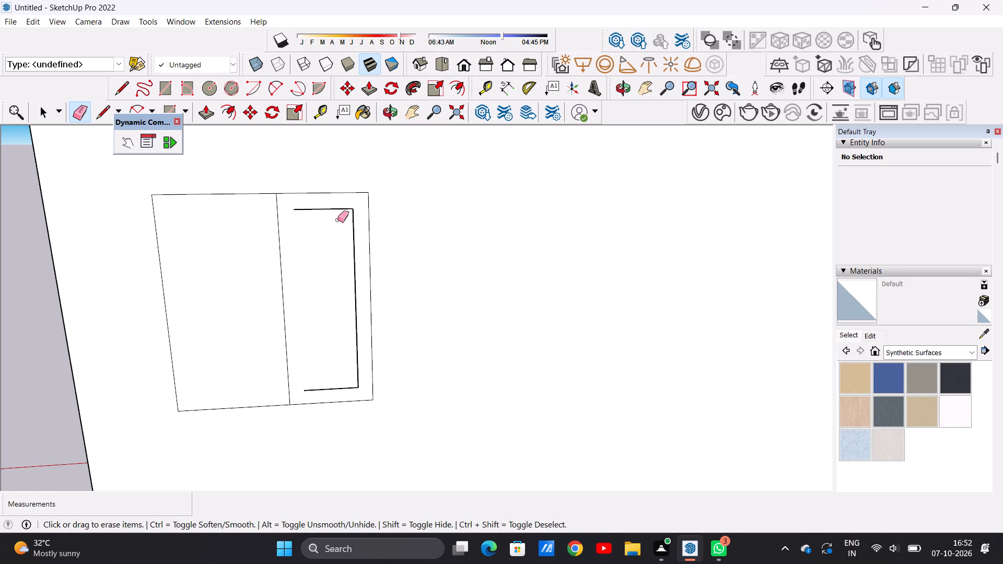
pyautogui.moveTo(337, 220); pyautogui.dragTo(333, 228)
pyautogui.moveTo(357, 264); pyautogui.dragTo(330, 270)
pyautogui.moveTo(308, 272); pyautogui.dragTo(280, 278)
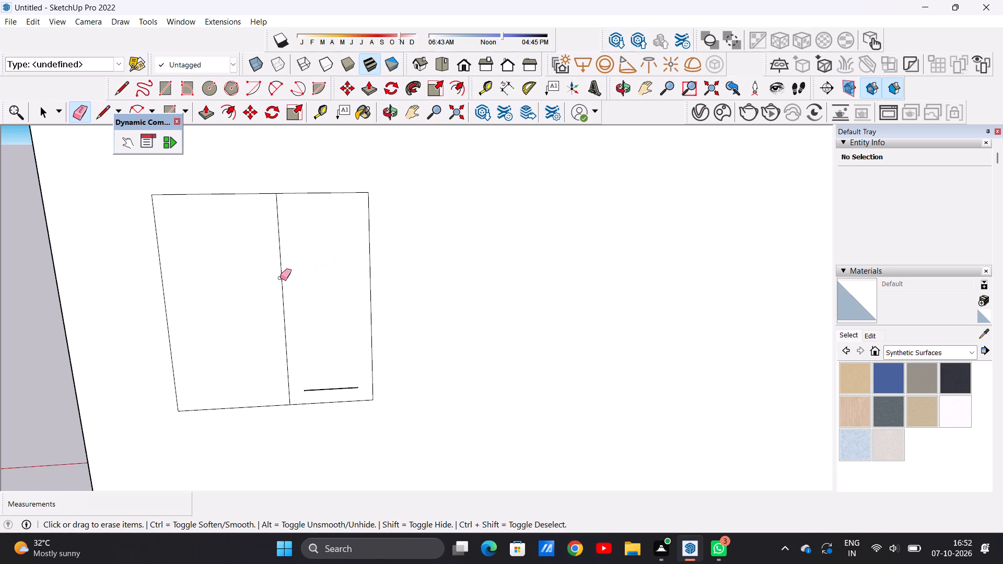
pyautogui.moveTo(280, 278); pyautogui.dragTo(276, 278)
pyautogui.scroll(5, 335, 395)
pyautogui.moveTo(336, 375); pyautogui.dragTo(337, 388)
pyautogui.scroll(-5, 329, 302)
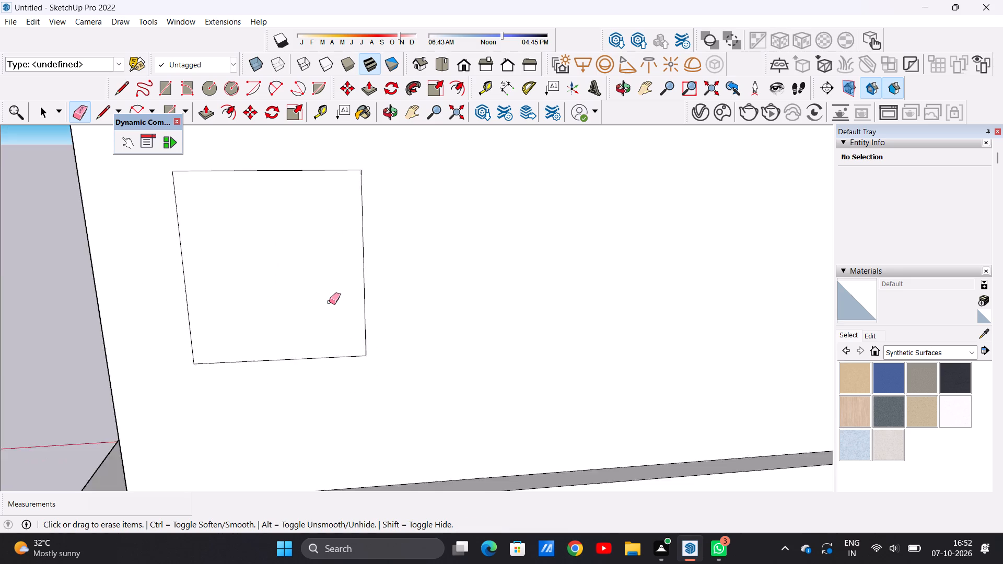
# Erase the inner frame and mullion lines of the other upper-floor window on this wall, keeping its outer outline.
pyautogui.scroll(-20, 329, 302)
pyautogui.scroll(14, 449, 289)
pyautogui.scroll(-1, 523, 296)
pyautogui.scroll(2, 523, 296)
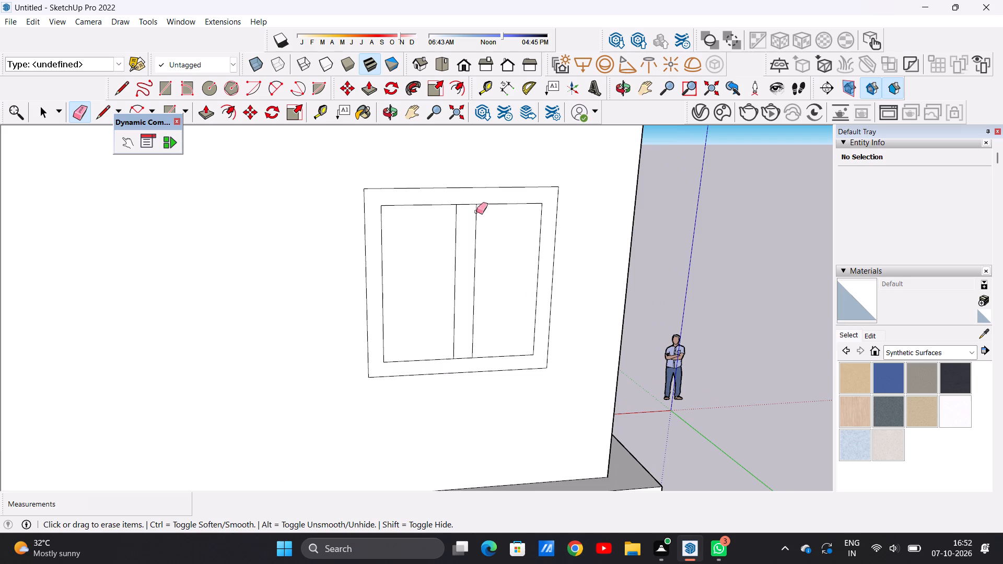
pyautogui.moveTo(469, 198); pyautogui.dragTo(464, 223)
pyautogui.moveTo(447, 207); pyautogui.dragTo(461, 249)
pyautogui.moveTo(513, 202); pyautogui.dragTo(459, 256)
pyautogui.moveTo(434, 203); pyautogui.dragTo(430, 225)
pyautogui.moveTo(382, 279); pyautogui.dragTo(385, 279)
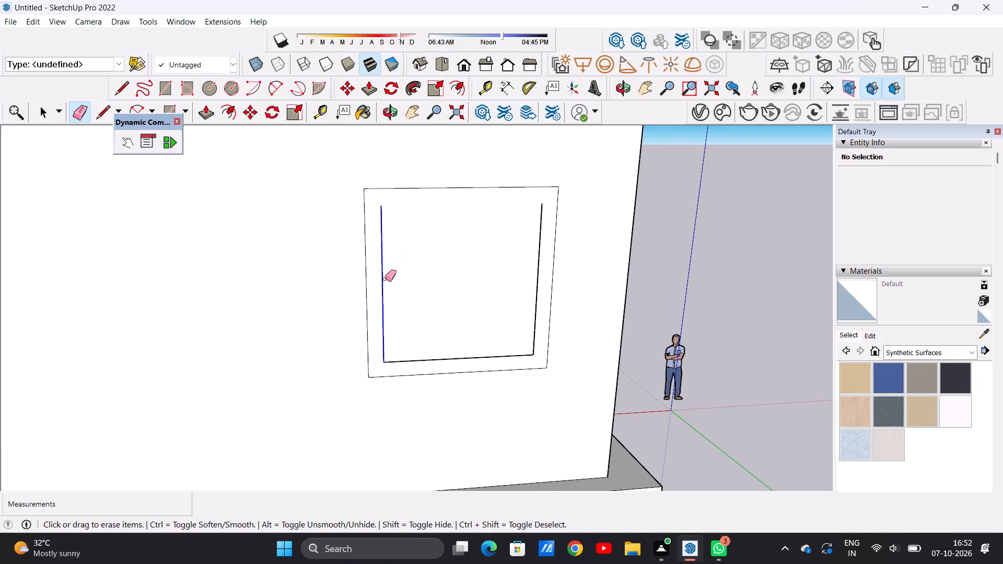
pyautogui.moveTo(385, 279); pyautogui.dragTo(392, 277)
pyautogui.moveTo(538, 276); pyautogui.dragTo(533, 277)
pyautogui.moveTo(524, 349); pyautogui.dragTo(524, 350)
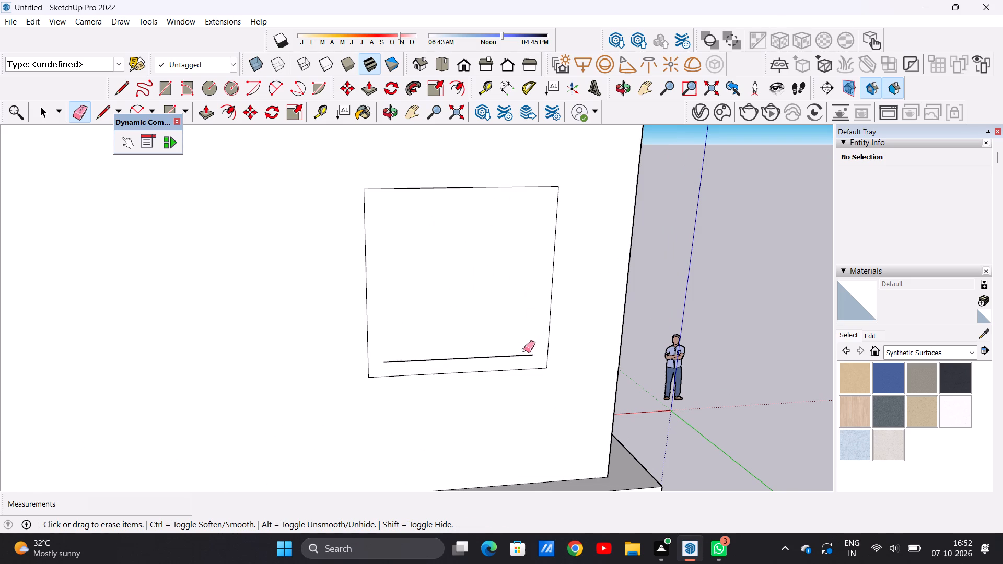
pyautogui.moveTo(524, 350); pyautogui.dragTo(513, 357)
# Erase the inner frame and mullion lines of the left-hand ground-floor window on the same wall, keeping its outer outline.
pyautogui.scroll(-17, 470, 277)
pyautogui.scroll(3, 364, 370)
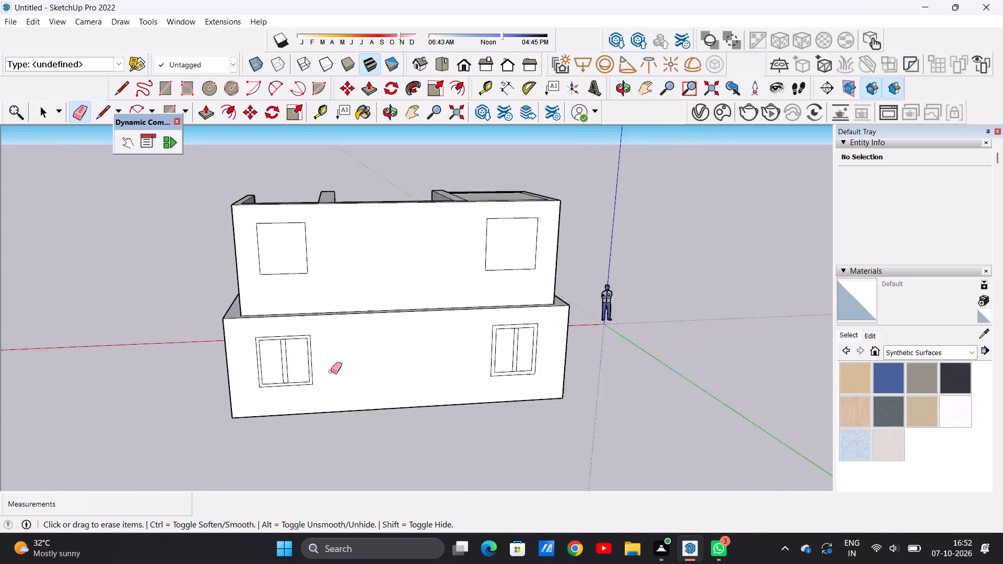
pyautogui.scroll(10, 331, 371)
pyautogui.scroll(-2, 408, 278)
pyautogui.scroll(2, 408, 278)
pyautogui.scroll(-4, 408, 278)
pyautogui.scroll(7, 273, 364)
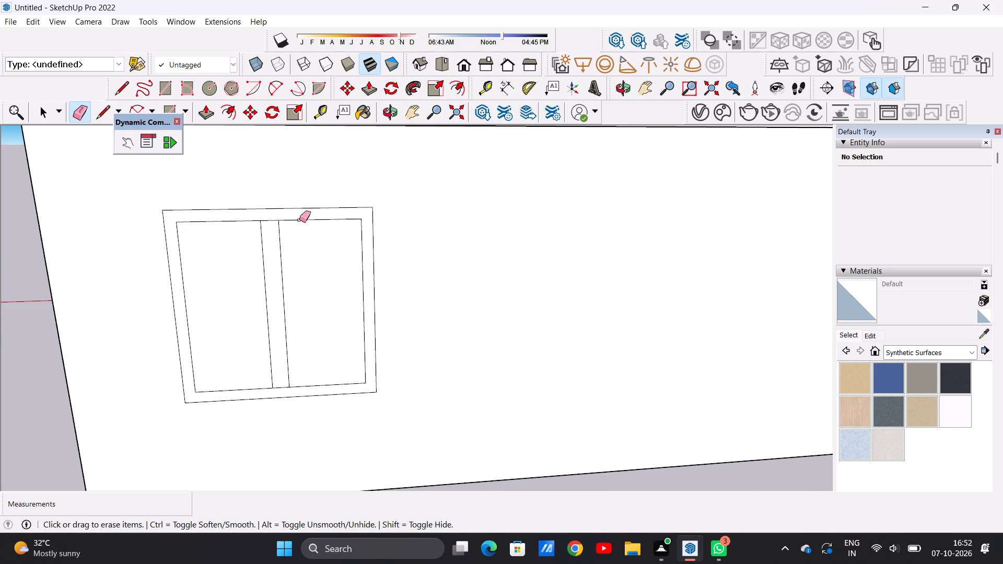
pyautogui.moveTo(299, 218); pyautogui.dragTo(297, 248)
pyautogui.moveTo(286, 252); pyautogui.dragTo(244, 263)
pyautogui.moveTo(248, 217); pyautogui.dragTo(248, 238)
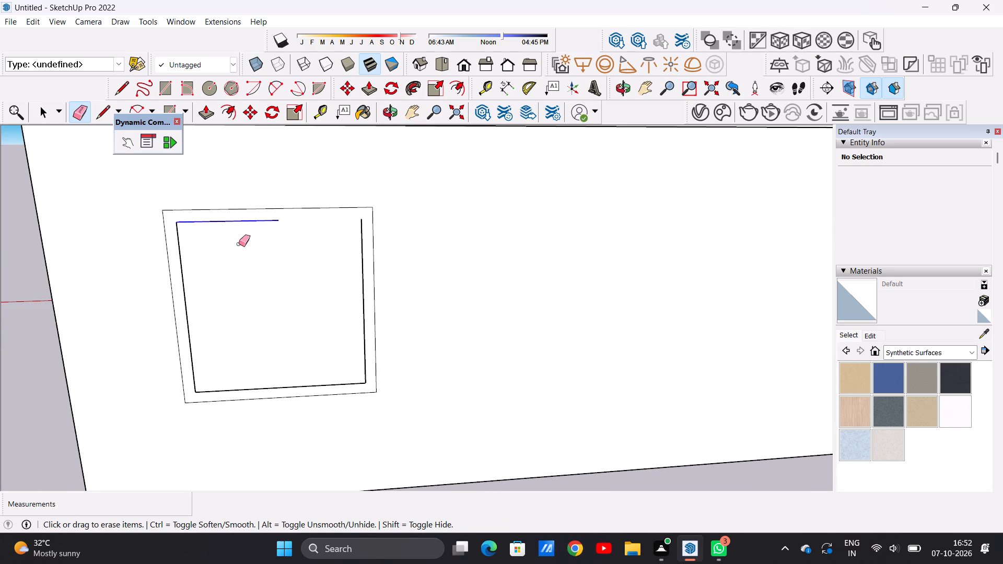
pyautogui.moveTo(185, 289); pyautogui.dragTo(181, 297)
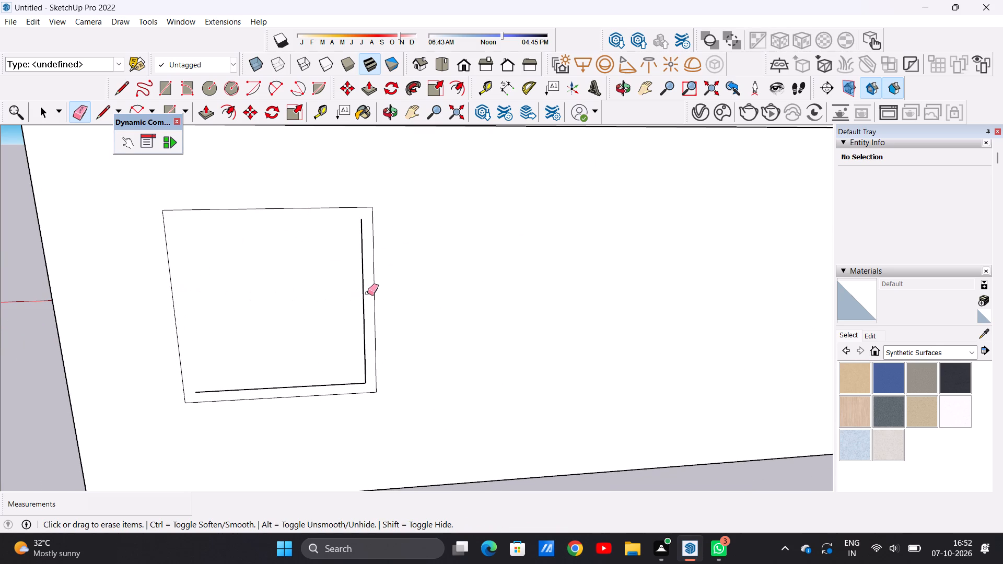
pyautogui.moveTo(367, 293); pyautogui.dragTo(352, 298)
pyautogui.moveTo(355, 375); pyautogui.dragTo(351, 383)
# Erase the inner frame and mullion lines of the ground-floor window nearest the standing figure, keeping its outer outline.
pyautogui.scroll(-2, 319, 308)
pyautogui.scroll(1, 318, 310)
pyautogui.scroll(-12, 318, 310)
pyautogui.scroll(6, 567, 291)
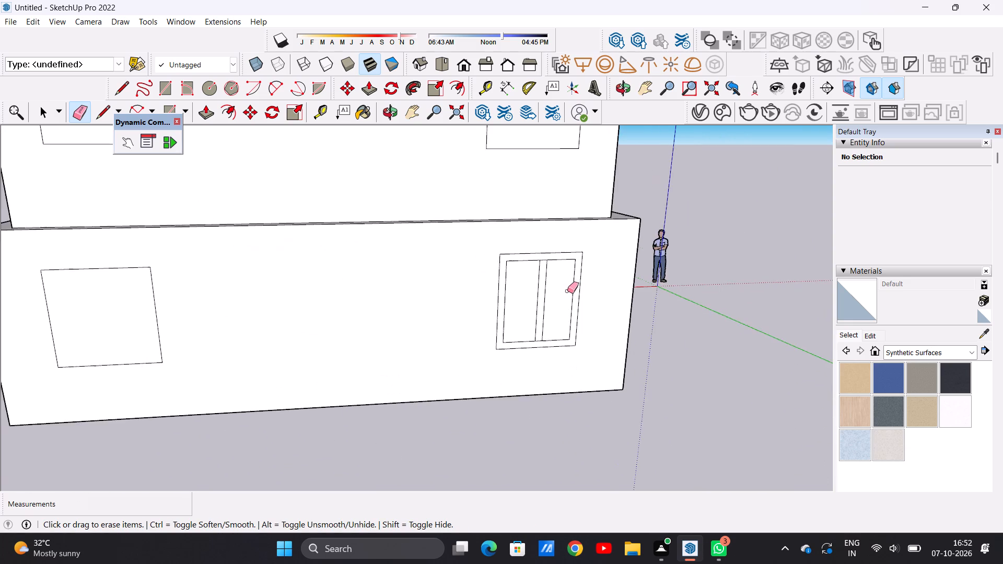
pyautogui.scroll(7, 567, 291)
pyautogui.moveTo(548, 216); pyautogui.dragTo(542, 239)
pyautogui.moveTo(578, 251); pyautogui.dragTo(563, 257)
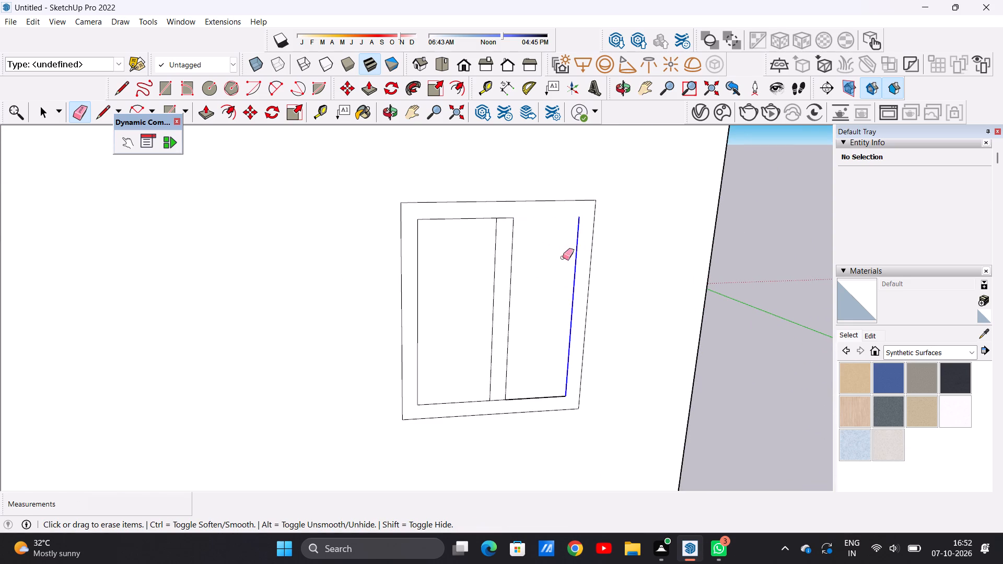
pyautogui.moveTo(563, 257); pyautogui.dragTo(550, 261)
pyautogui.moveTo(524, 260); pyautogui.dragTo(486, 265)
pyautogui.moveTo(479, 215); pyautogui.dragTo(477, 237)
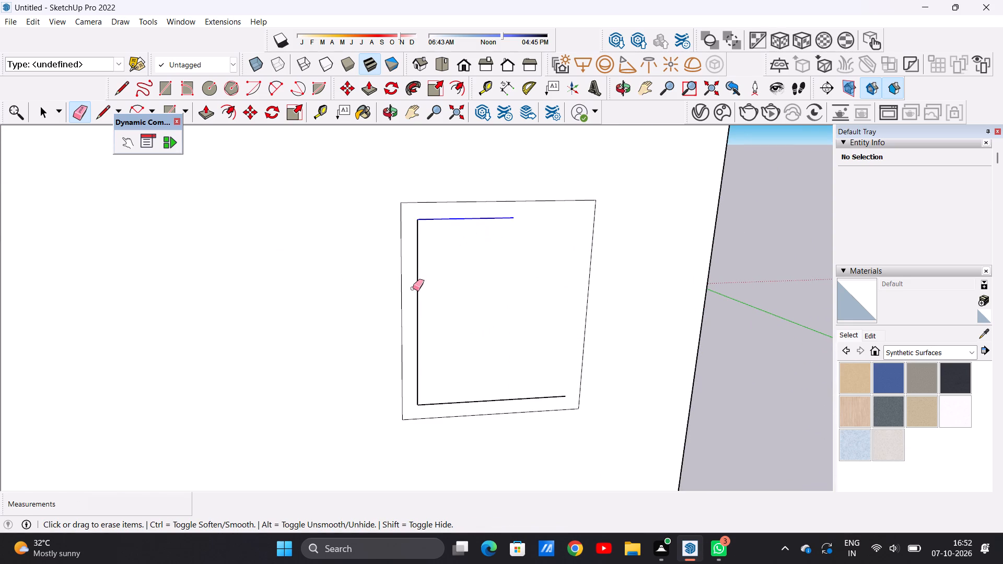
pyautogui.moveTo(413, 289); pyautogui.dragTo(427, 286)
pyautogui.moveTo(551, 389); pyautogui.dragTo(545, 398)
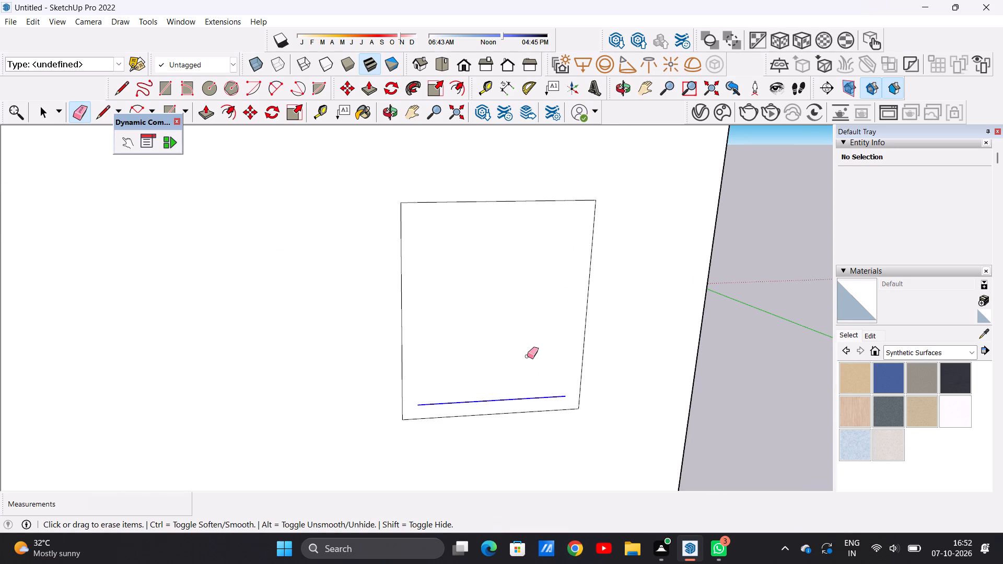
# Offset the outline of the left-hand upper-floor window inward by about 2 7/8" to form its frame.
pyautogui.scroll(-18, 515, 325)
pyautogui.moveTo(510, 337); pyautogui.dragTo(491, 302, button='middle')
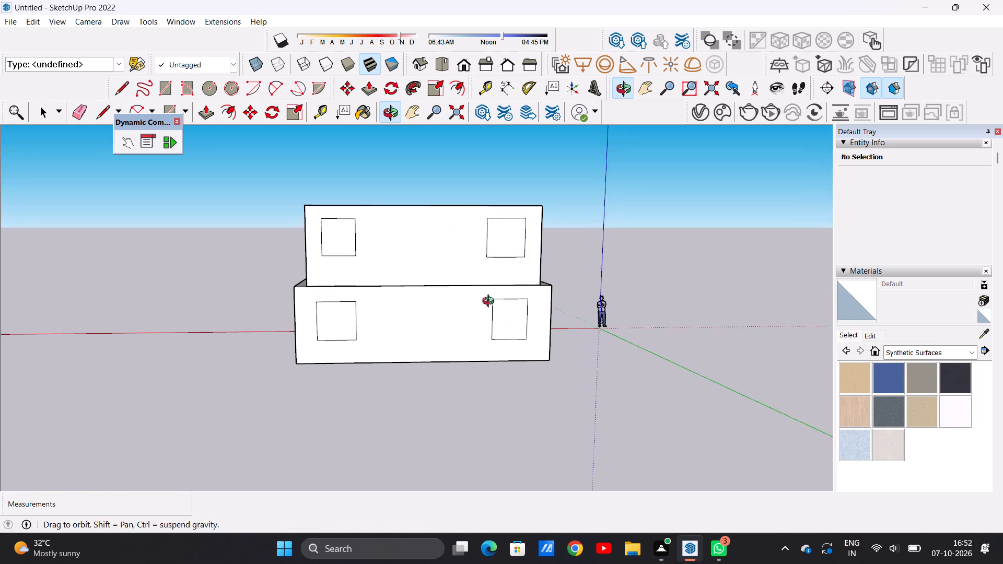
pyautogui.moveTo(491, 302); pyautogui.dragTo(488, 292, button='middle')
pyautogui.scroll(4, 492, 291)
pyautogui.press('space')
pyautogui.scroll(-6, 404, 279)
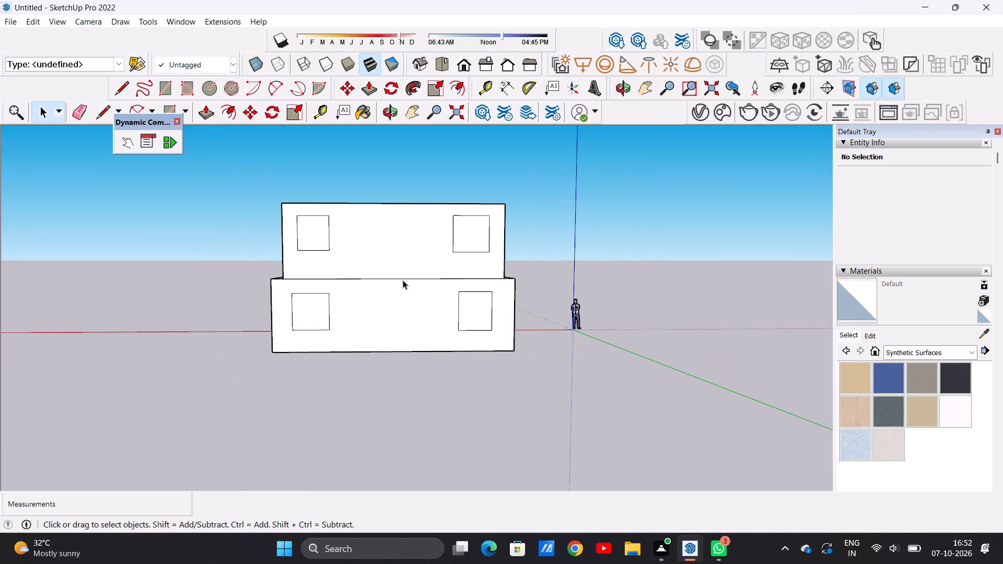
pyautogui.scroll(7, 353, 223)
pyautogui.moveTo(353, 254); pyautogui.dragTo(344, 241, button='middle')
pyautogui.scroll(2, 286, 241)
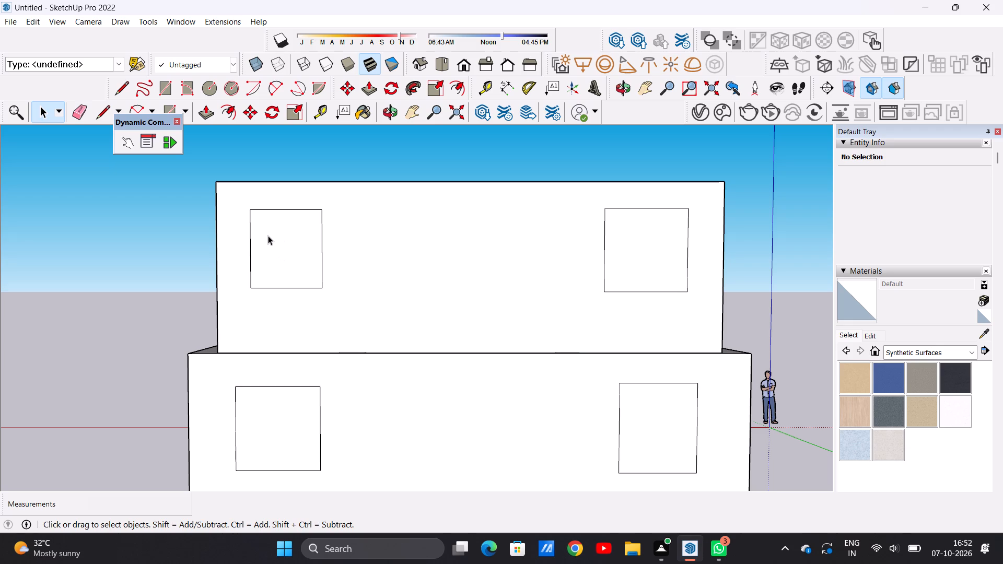
pyautogui.scroll(-6, 335, 287)
pyautogui.scroll(11, 317, 252)
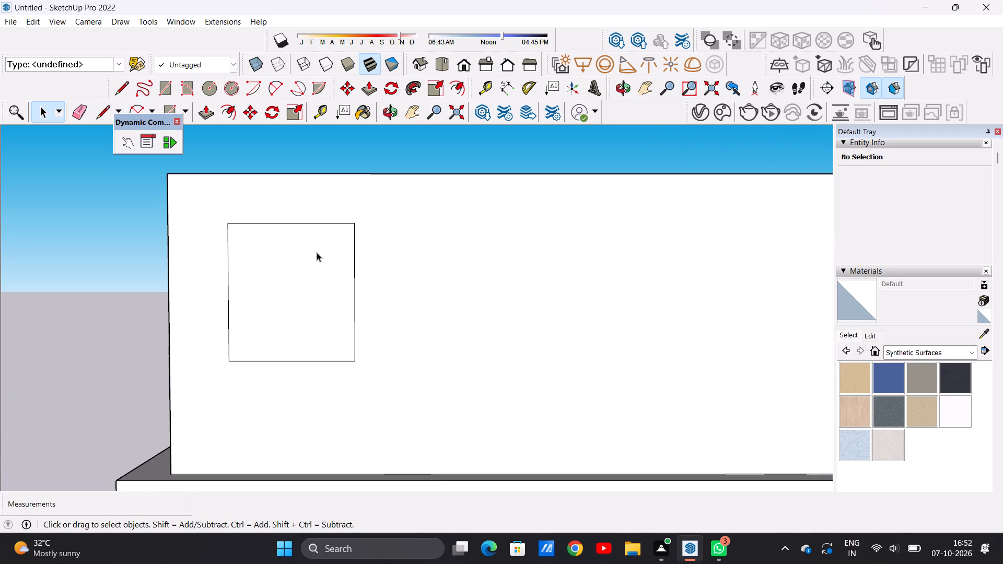
pyautogui.press('o')
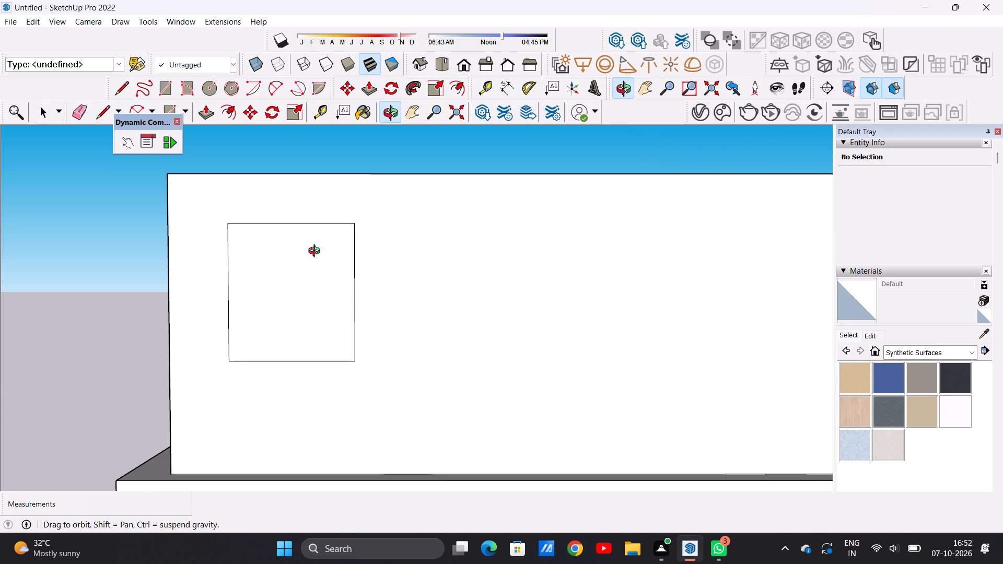
pyautogui.press('f')
pyautogui.click(296, 231)
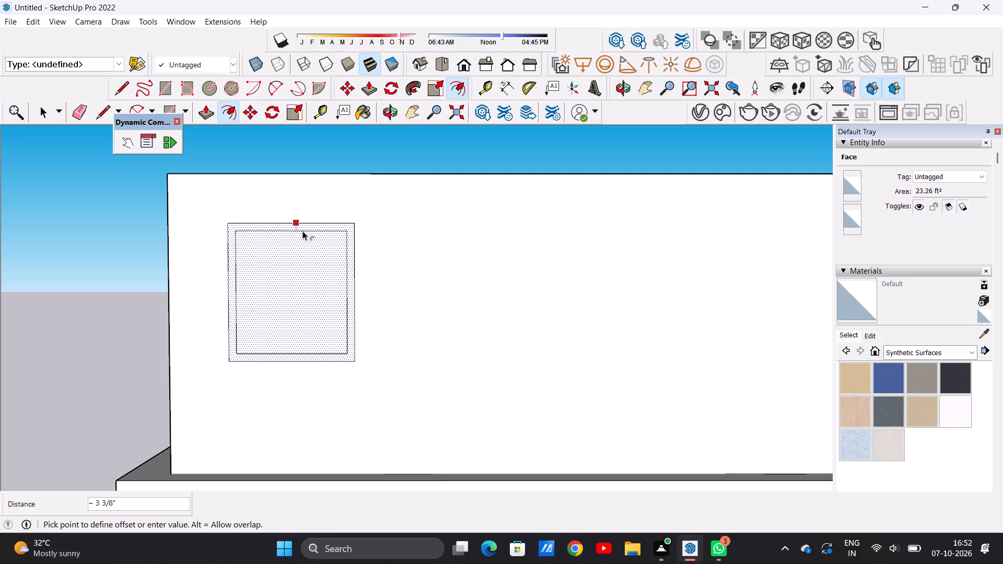
pyautogui.click(304, 230)
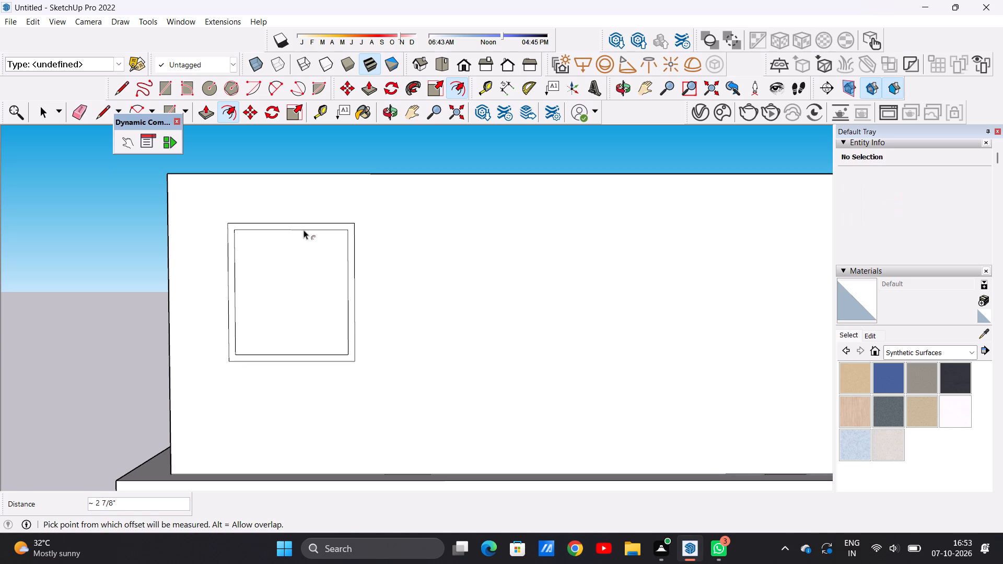
pyautogui.press('space')
# Draw two closely spaced vertical lines about 4' 6 13/16" long inside the frame, forming a mullion roughly a third of the way across.
pyautogui.press('l')
pyautogui.scroll(2, 272, 236)
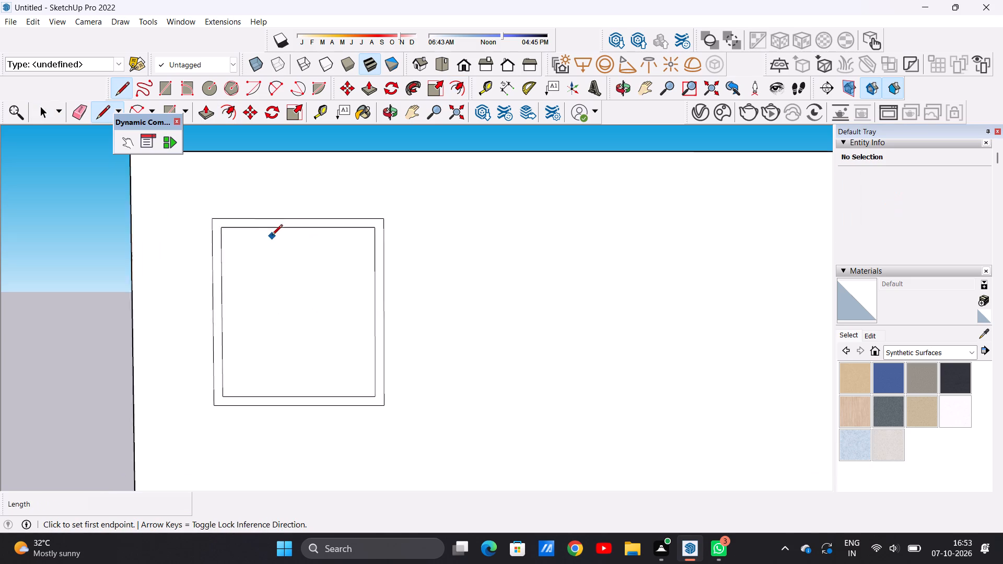
pyautogui.scroll(4, 272, 236)
pyautogui.click(268, 225)
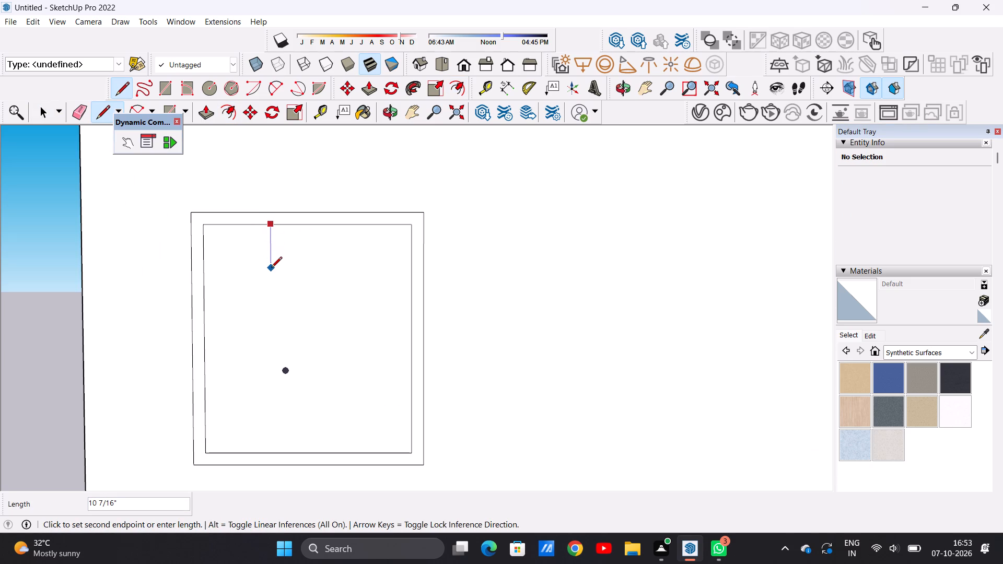
pyautogui.click(271, 454)
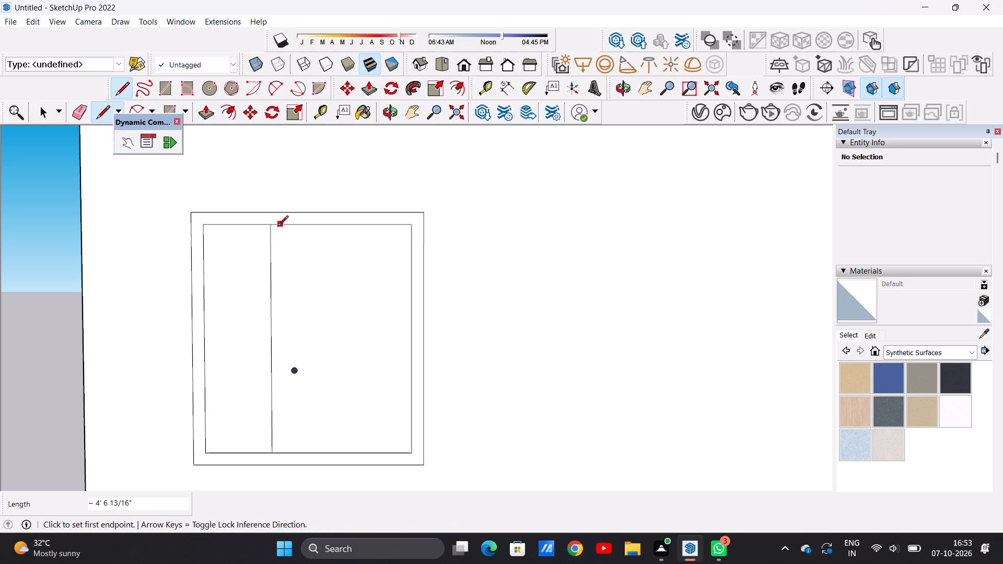
pyautogui.click(280, 228)
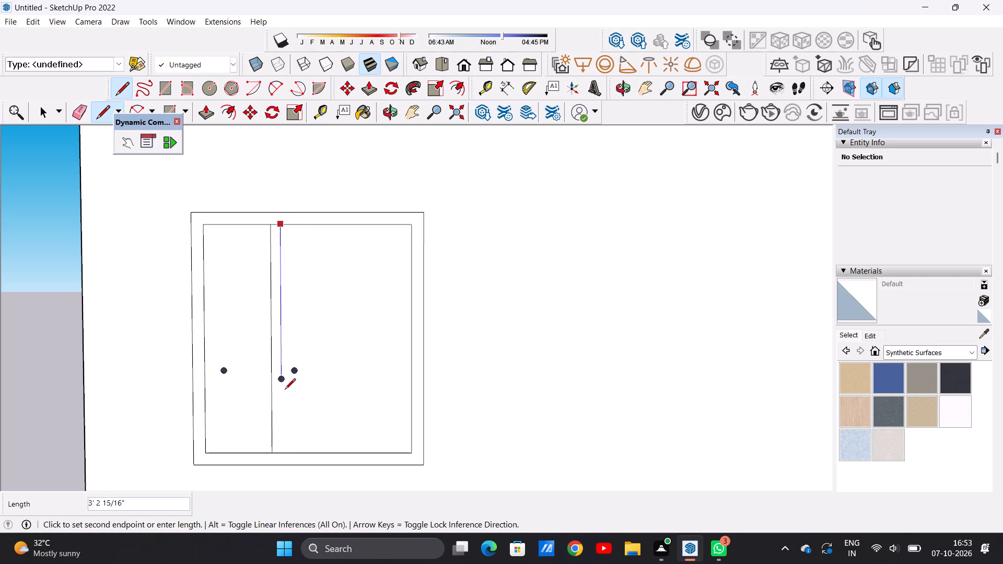
pyautogui.click(286, 452)
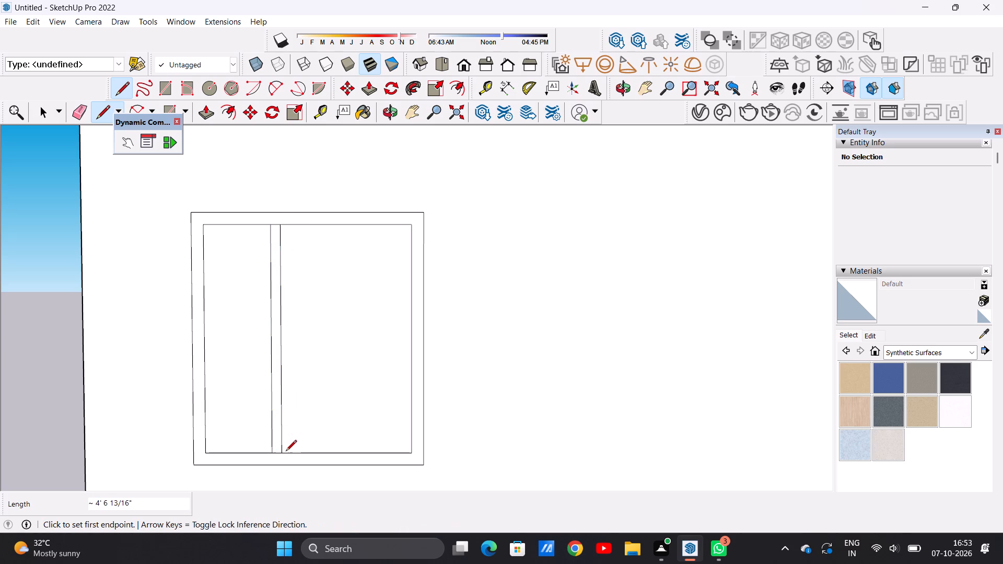
# Copy the mullion strip about 1' 6 13/16" horizontally to divide the left-hand upper-floor window into three panes.
pyautogui.press('space')
pyautogui.doubleClick(277, 431)
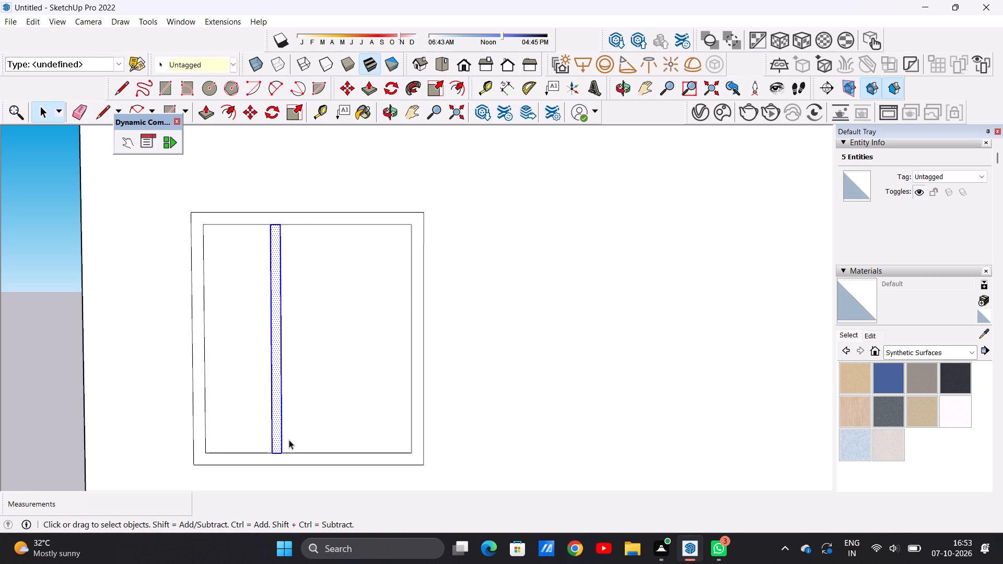
pyautogui.press('m')
pyautogui.click(284, 455)
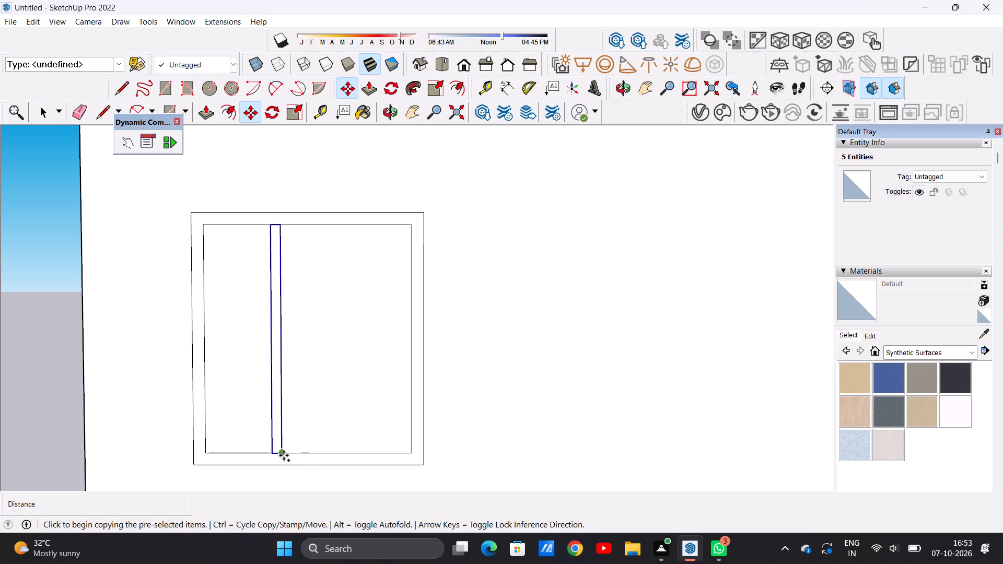
pyautogui.click(360, 451)
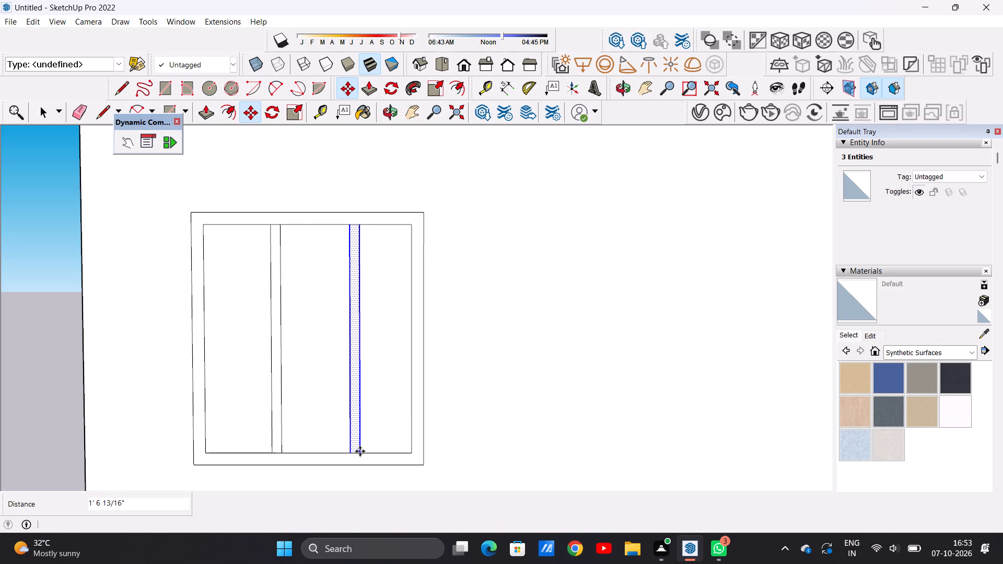
pyautogui.press('space')
pyautogui.scroll(-8, 329, 401)
pyautogui.click(142, 403)
# Draw the upper glazing line across all three panes at one height, about a third of the way down, leaving the mullions uncrossed.
pyautogui.scroll(4, 385, 350)
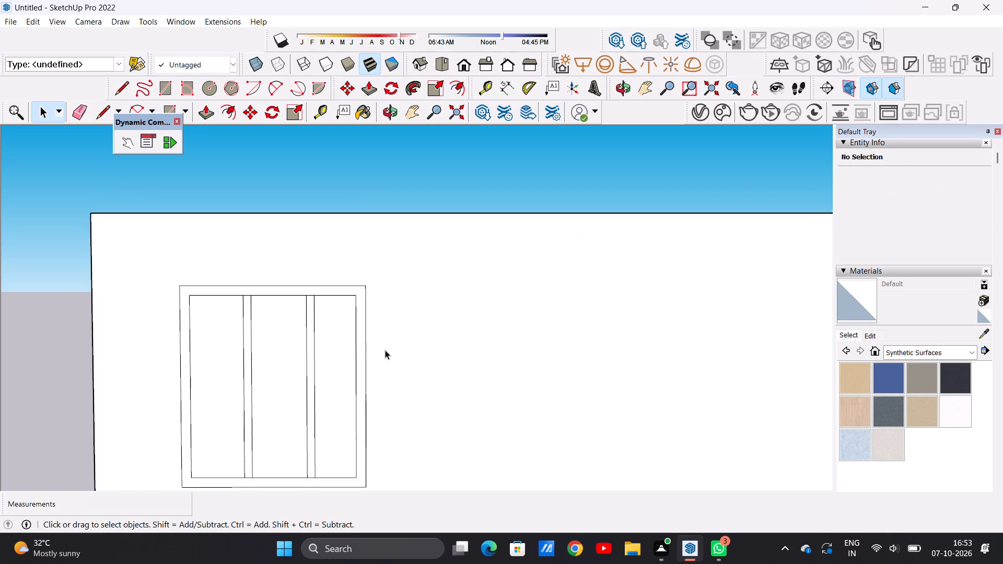
pyautogui.scroll(5, 385, 350)
pyautogui.press('l')
pyautogui.scroll(-7, 248, 330)
pyautogui.scroll(4, 262, 396)
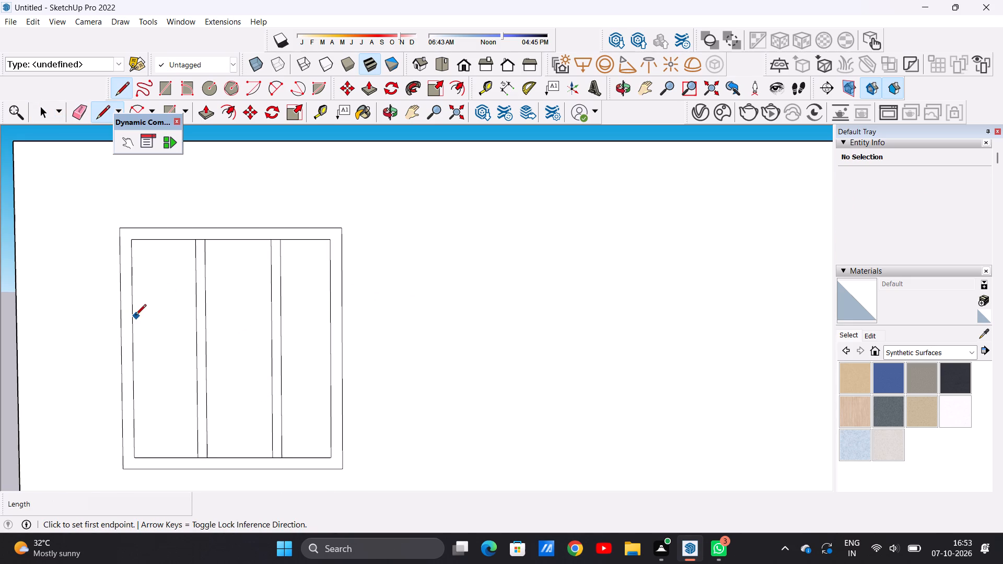
pyautogui.click(134, 316)
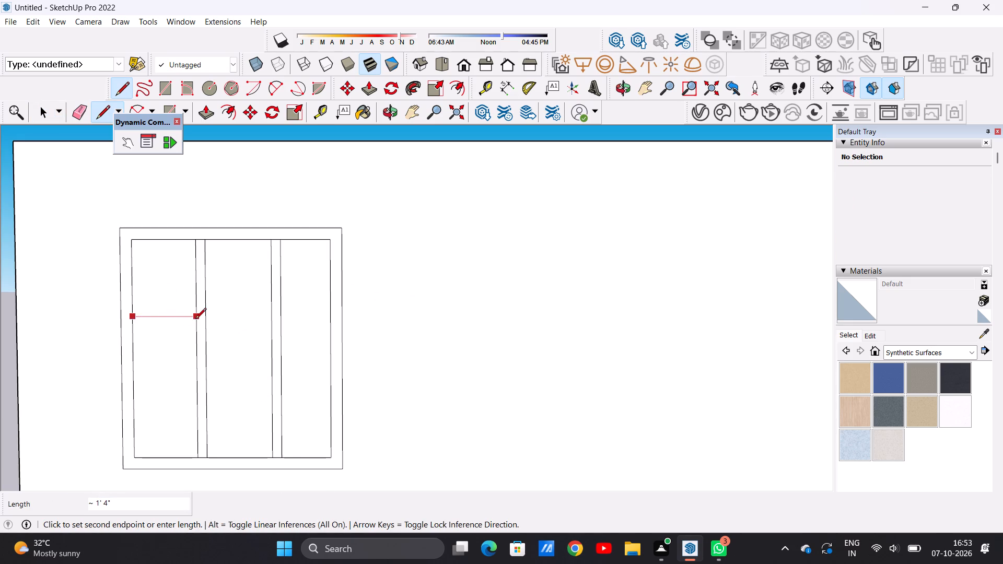
pyautogui.click(195, 320)
pyautogui.click(204, 319)
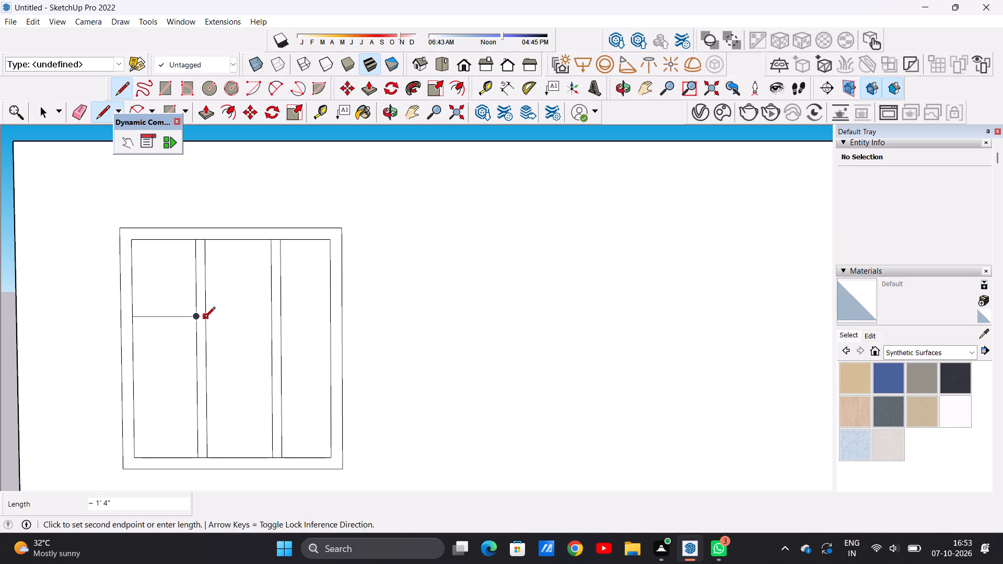
pyautogui.click(271, 320)
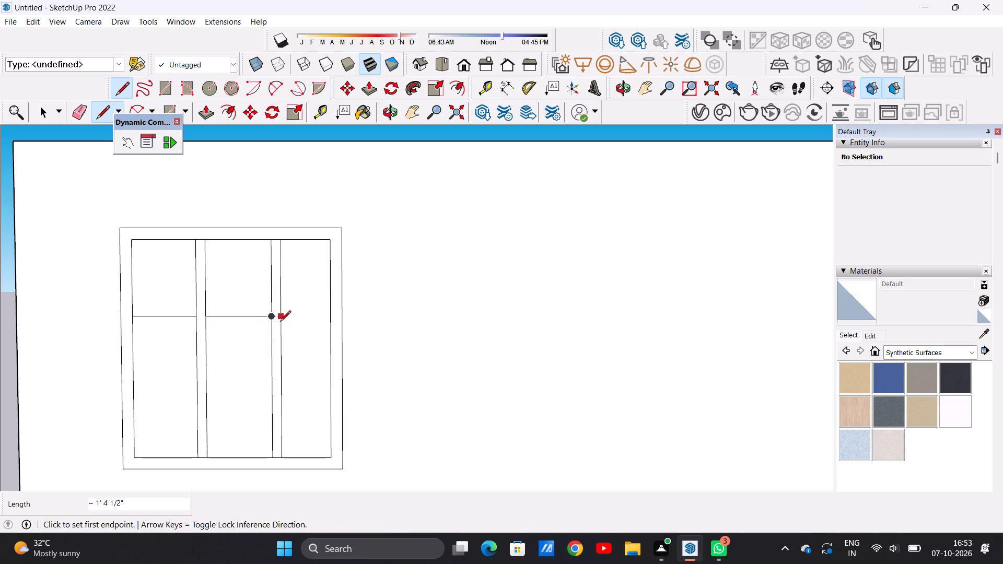
pyautogui.click(280, 322)
pyautogui.click(332, 323)
# Draw the lower glazing line across all three panes, about two thirds of the way down, leaving the mullions uncrossed.
pyautogui.click(135, 387)
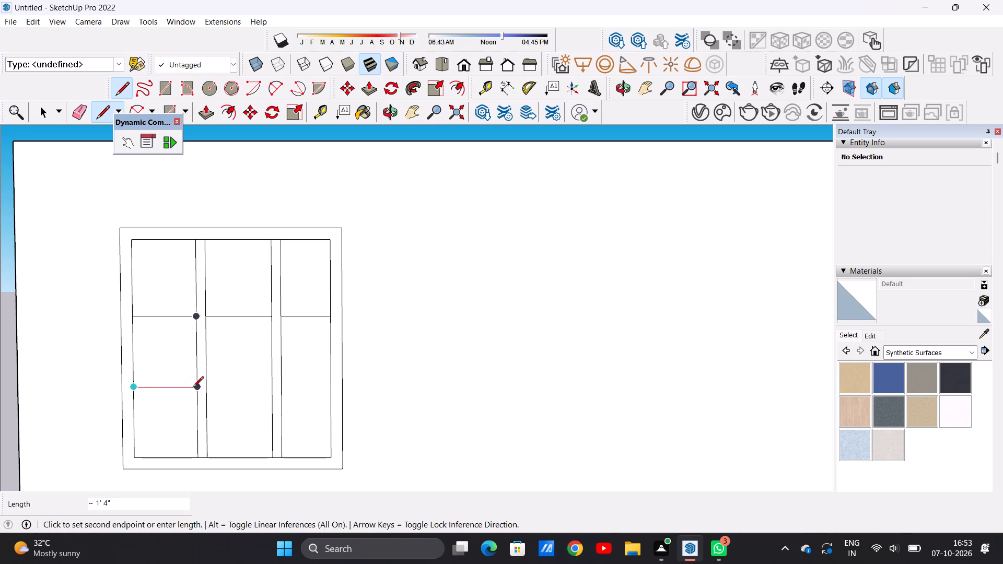
pyautogui.click(196, 388)
pyautogui.click(208, 390)
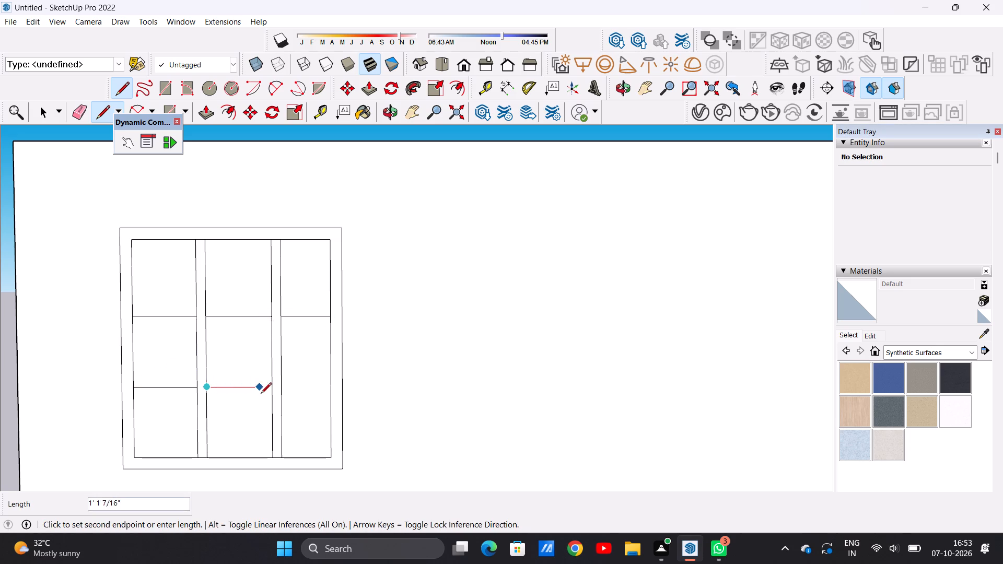
pyautogui.click(273, 392)
pyautogui.click(281, 388)
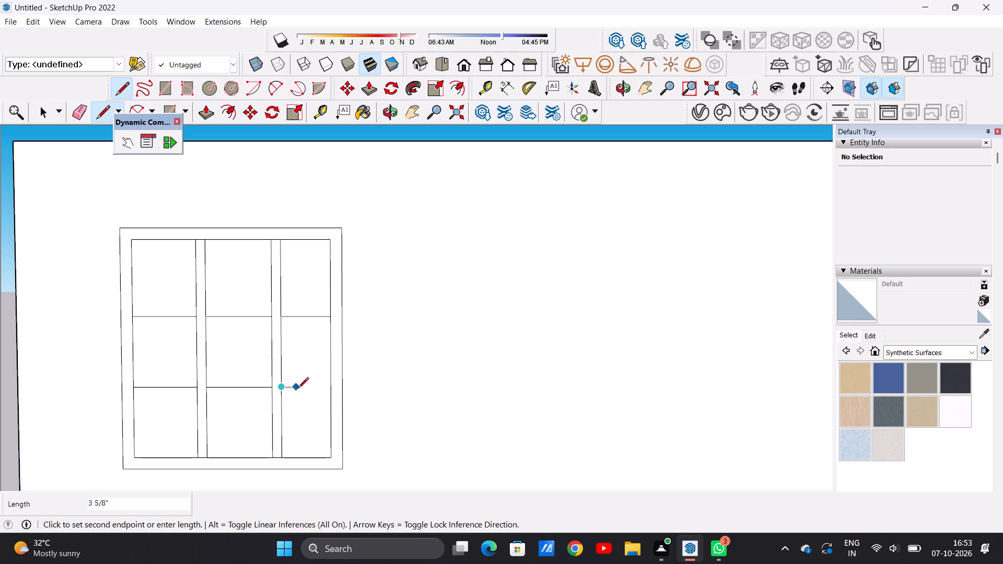
pyautogui.click(333, 389)
pyautogui.press('space')
# Offset the outline of the right-hand upper-floor window slightly inward to form its frame.
pyautogui.scroll(-20, 288, 383)
pyautogui.scroll(-2, 288, 383)
pyautogui.scroll(6, 473, 378)
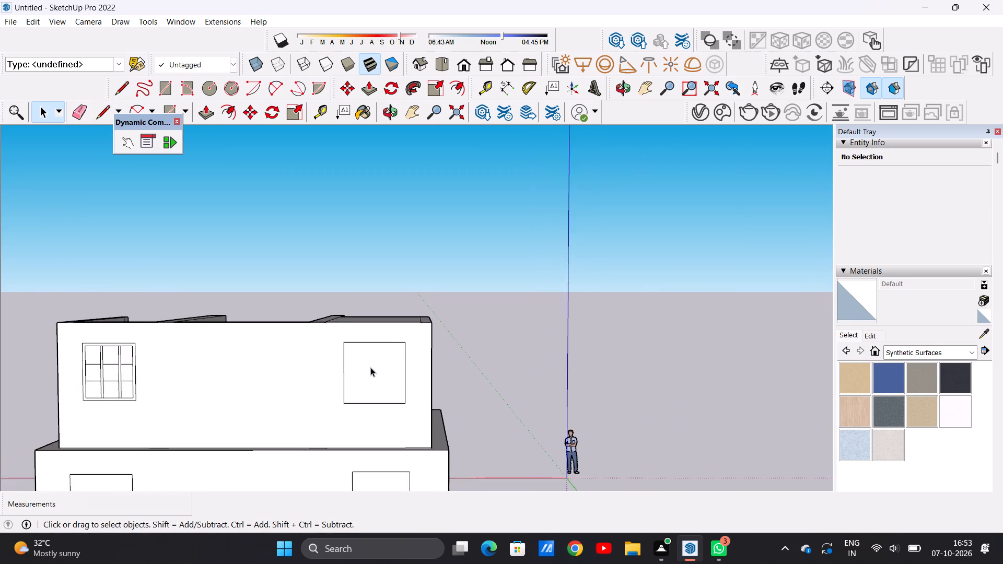
pyautogui.scroll(4, 396, 362)
pyautogui.press('o')
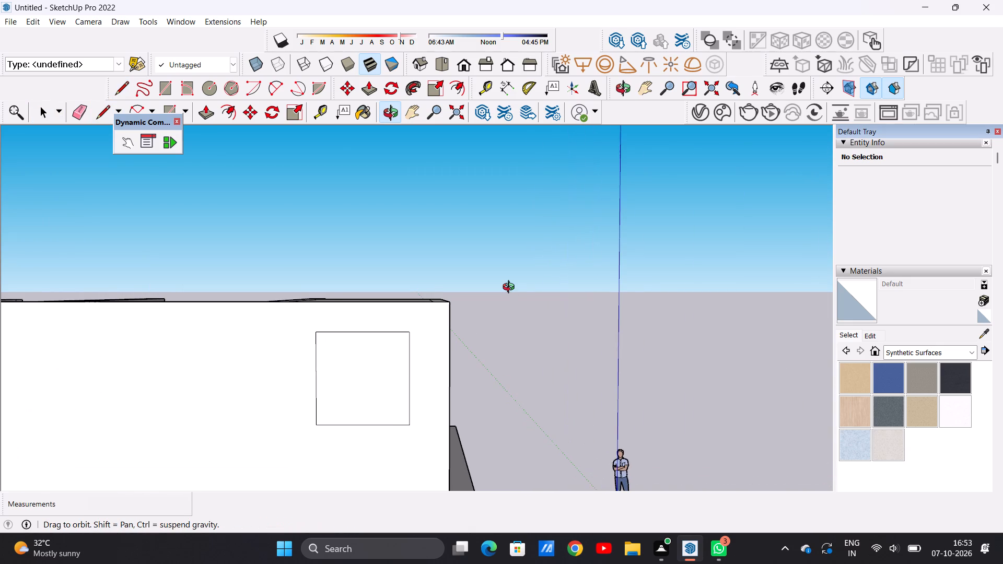
pyautogui.press('f')
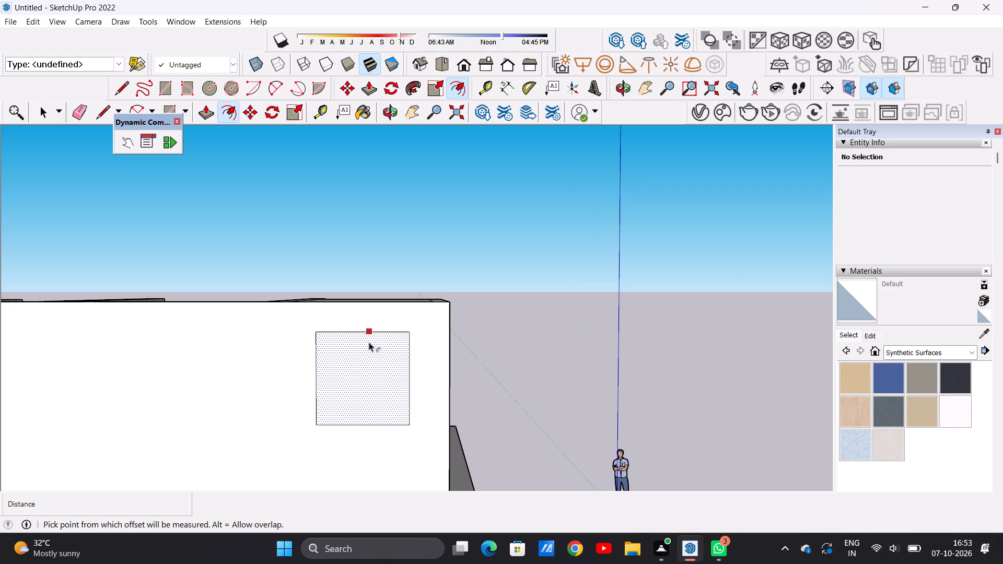
pyautogui.click(367, 341)
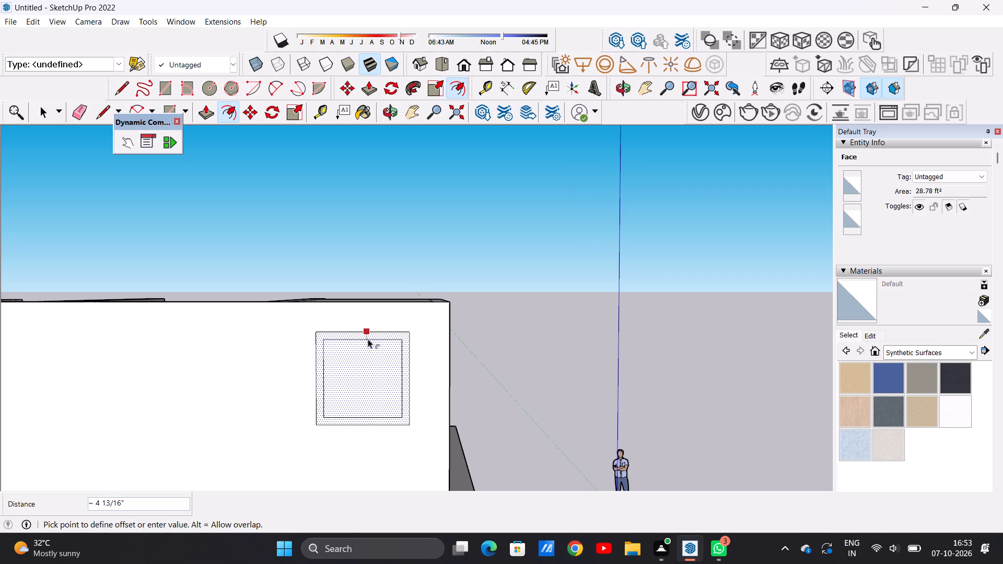
pyautogui.click(368, 337)
pyautogui.press('space')
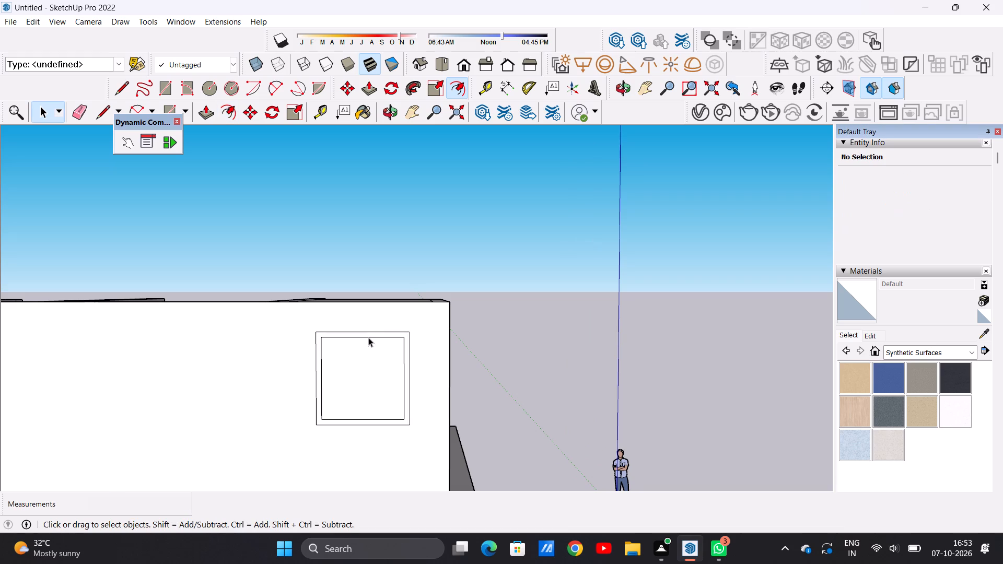
# Draw two closely spaced vertical lines about 4' 8 15/16" long inside the frame, forming a mullion roughly a third of the way across.
pyautogui.press('l')
pyautogui.scroll(5, 356, 399)
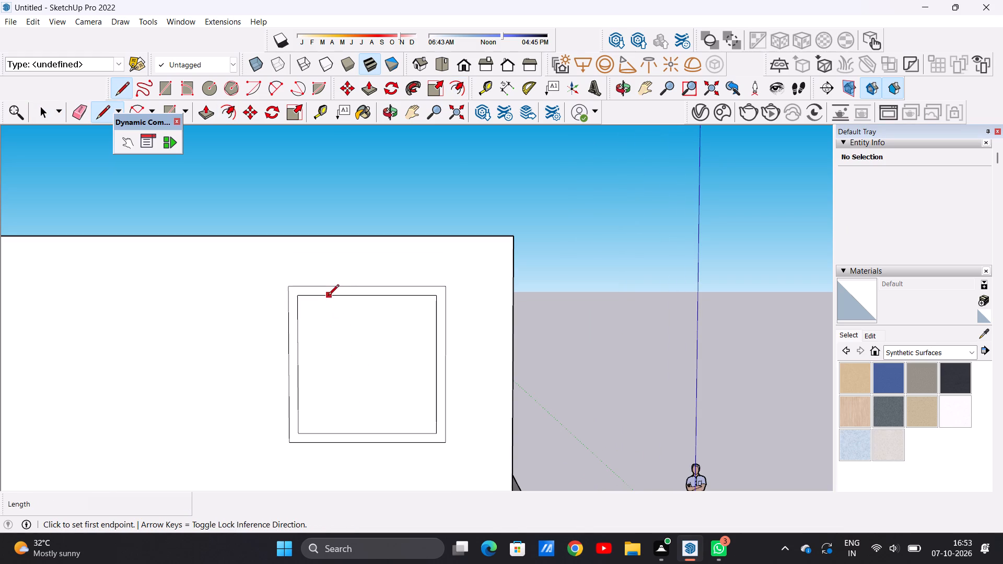
pyautogui.click(339, 298)
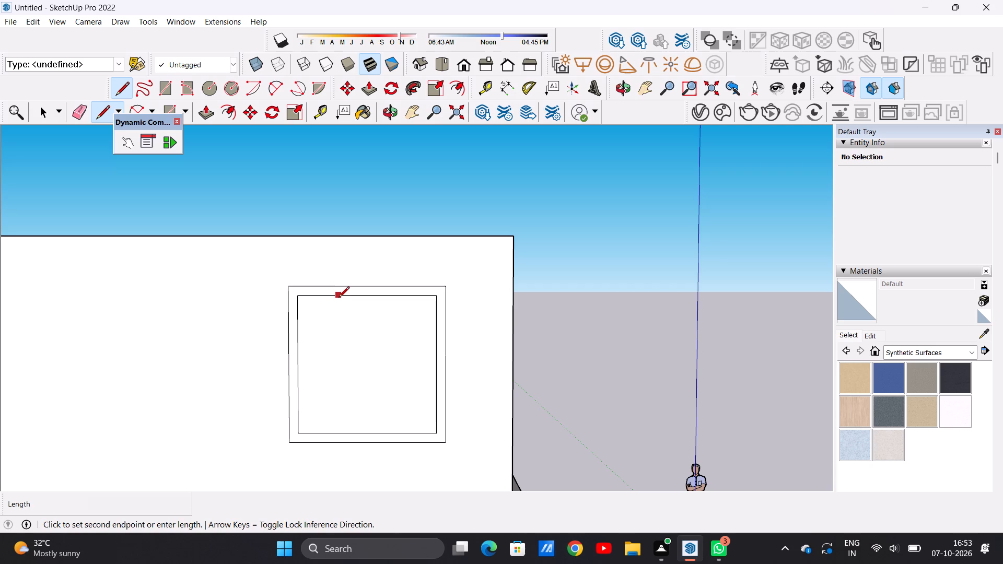
pyautogui.click(339, 433)
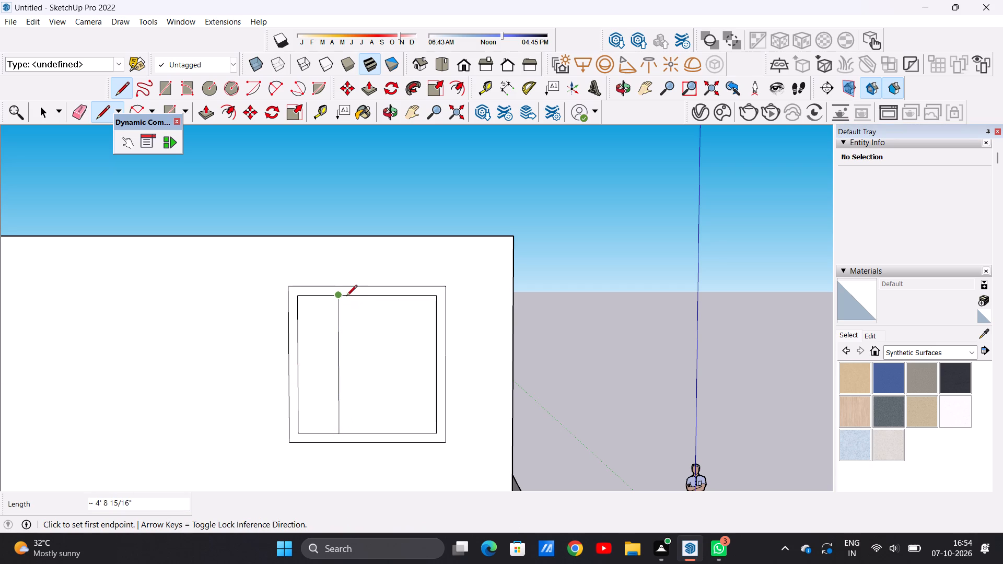
pyautogui.scroll(2, 346, 301)
pyautogui.click(346, 296)
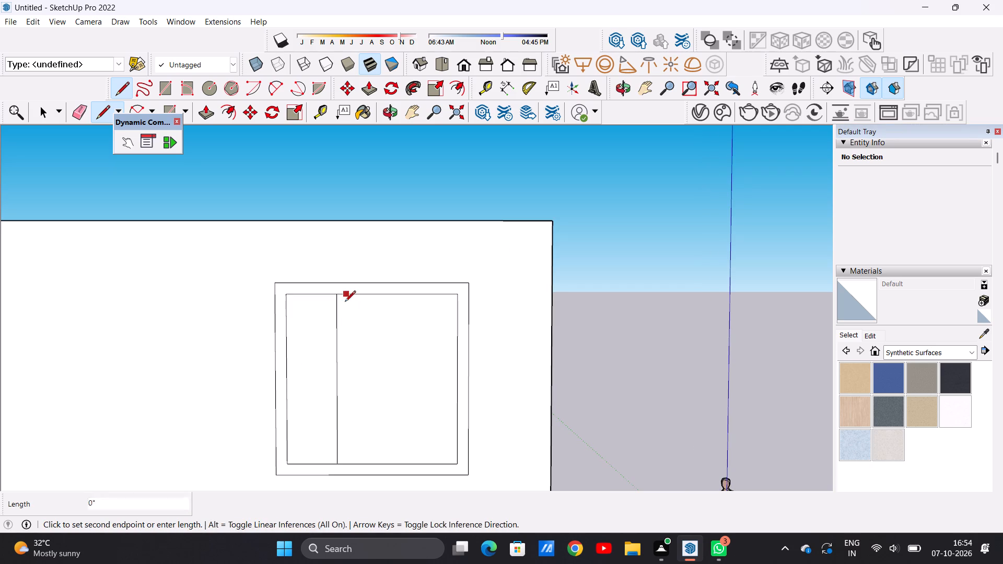
pyautogui.click(352, 461)
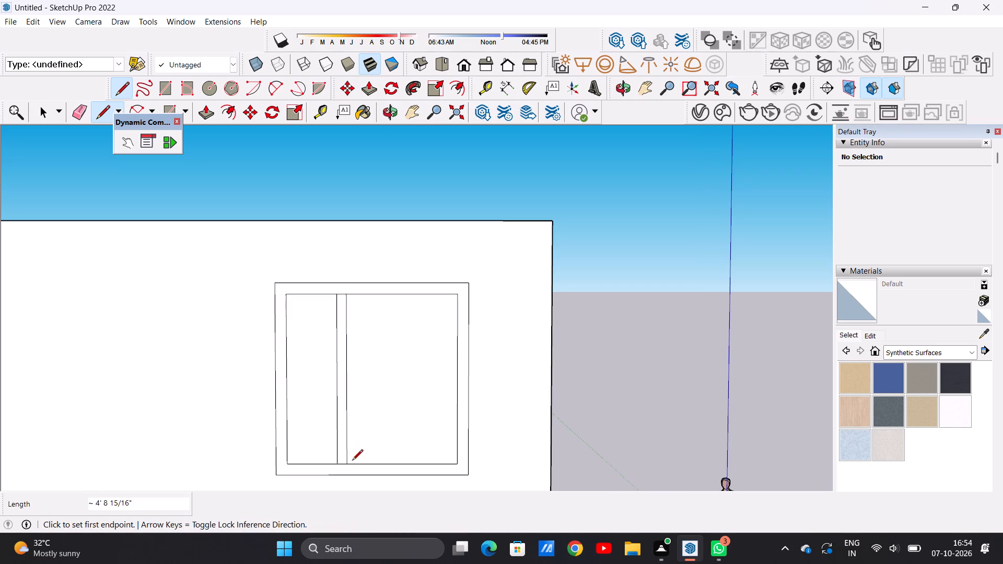
# Copy the mullion strip about 1' 10" horizontally to divide the right-hand upper-floor window into three panes.
pyautogui.press('space')
pyautogui.doubleClick(340, 441)
pyautogui.hscroll(19, 340, 441)
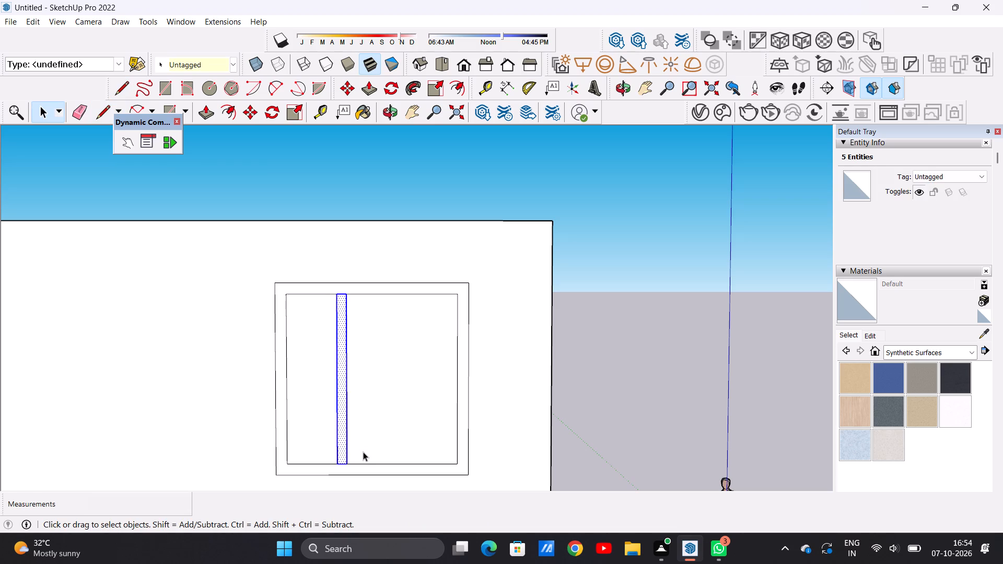
pyautogui.press('m')
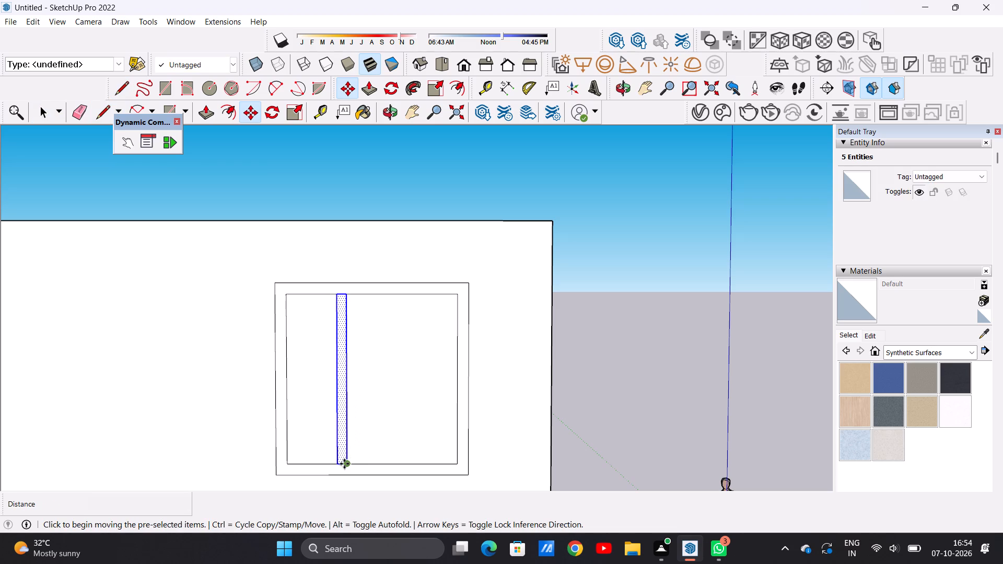
pyautogui.click(345, 463)
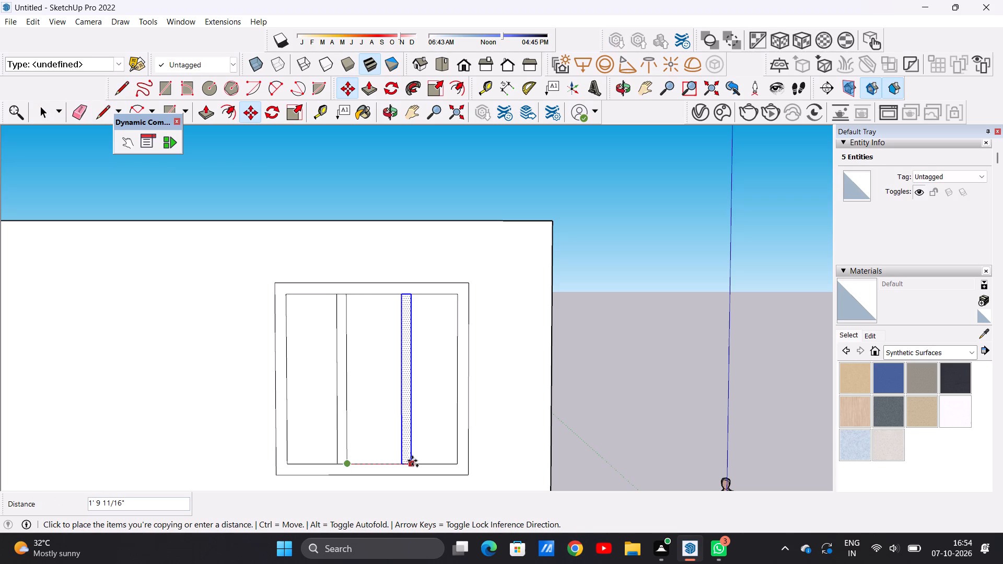
pyautogui.click(412, 461)
pyautogui.press('space')
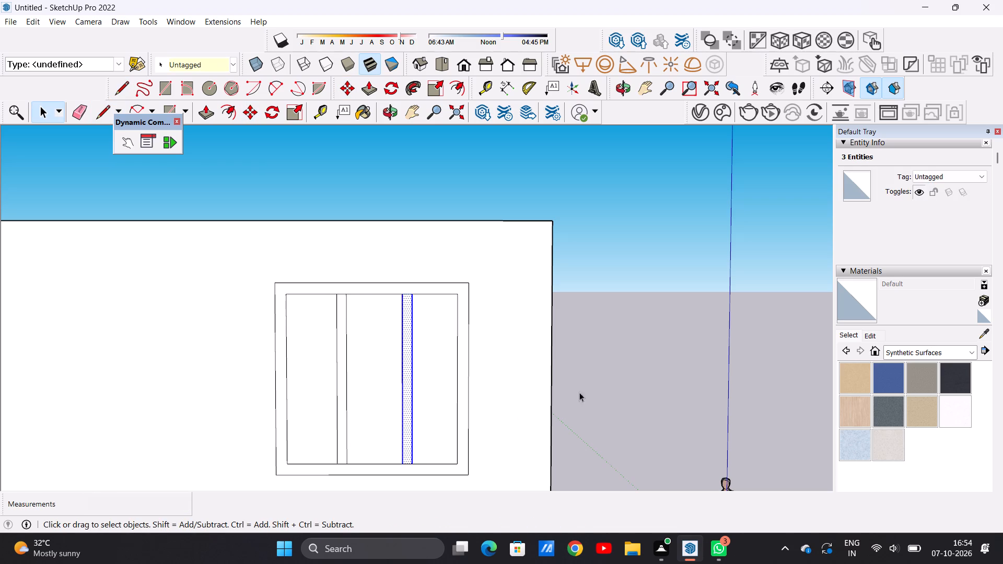
pyautogui.click(645, 377)
# Draw the upper glazing line across the three panes of this window, about a third of the way down, leaving the mullions uncrossed.
pyautogui.scroll(-1, 423, 370)
pyautogui.scroll(2, 423, 370)
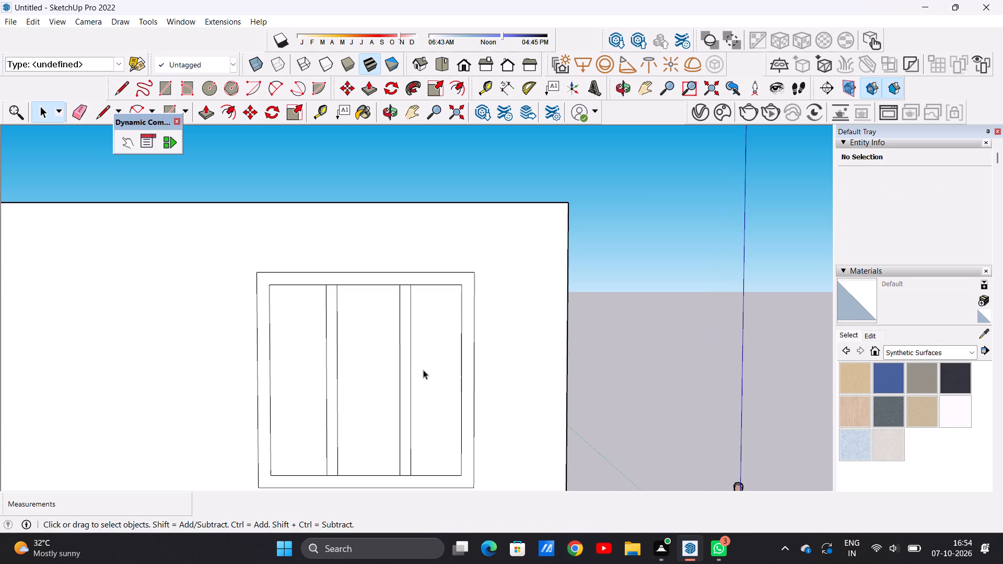
pyautogui.press('l')
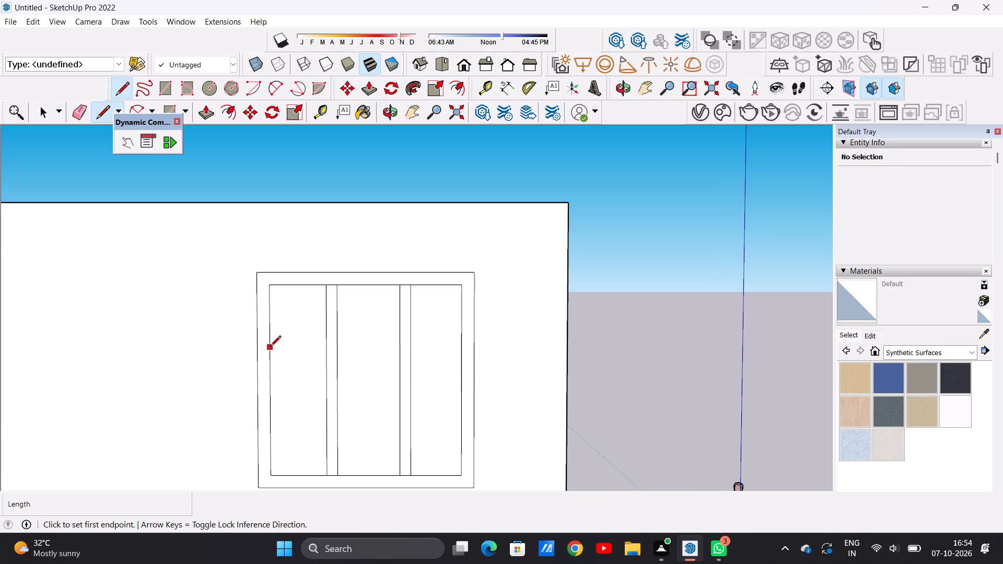
pyautogui.click(270, 347)
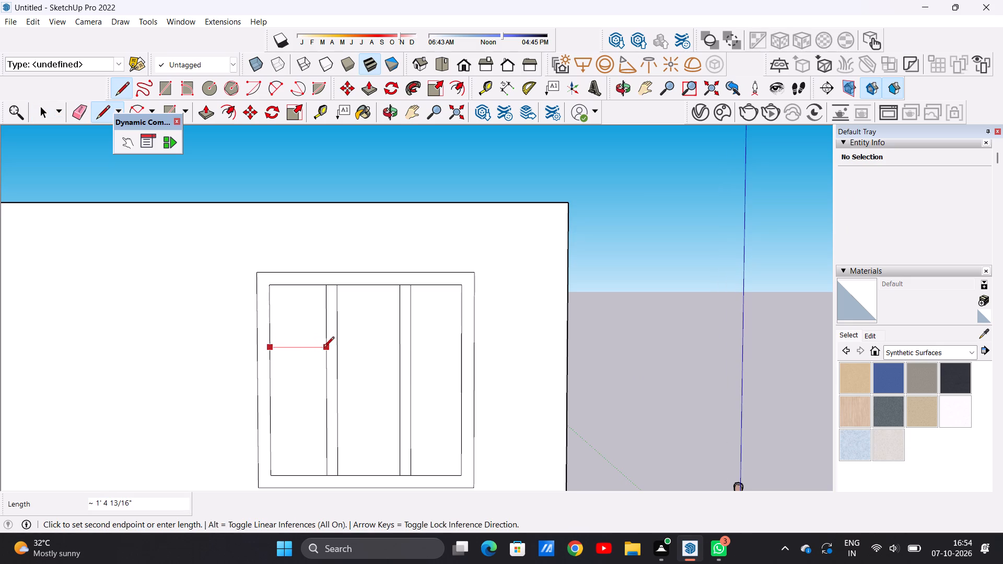
pyautogui.click(324, 350)
pyautogui.click(336, 351)
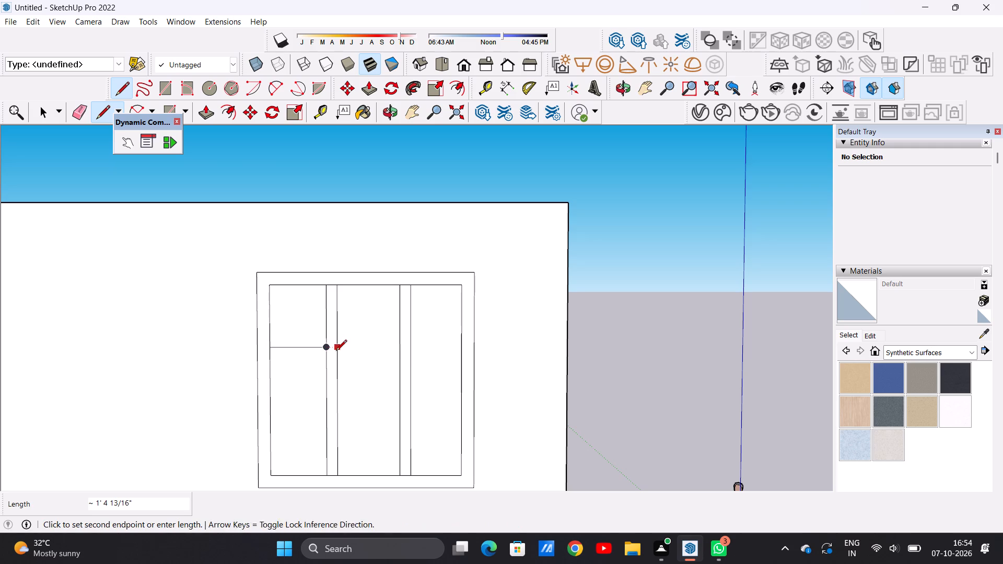
pyautogui.click(399, 349)
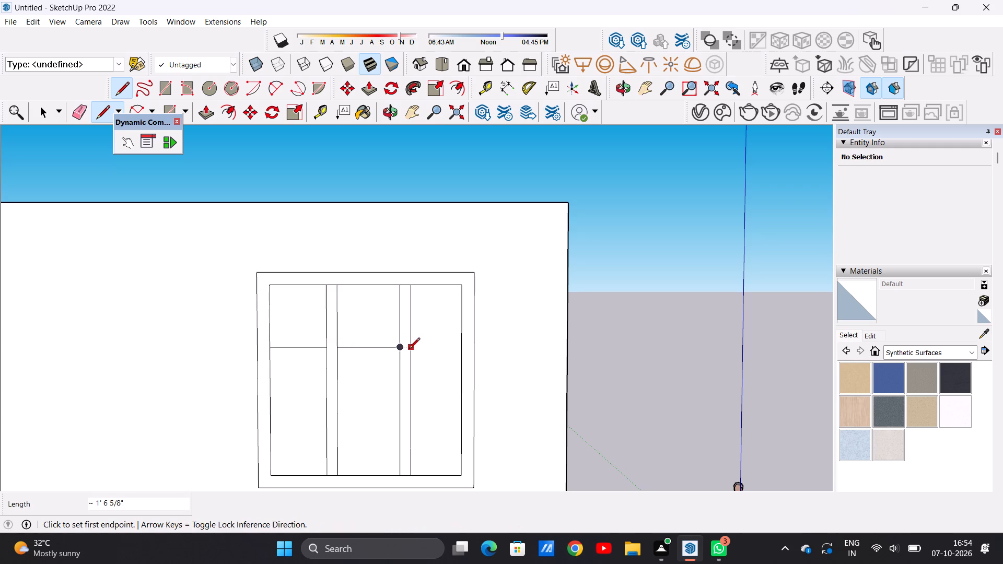
pyautogui.click(409, 349)
pyautogui.click(463, 349)
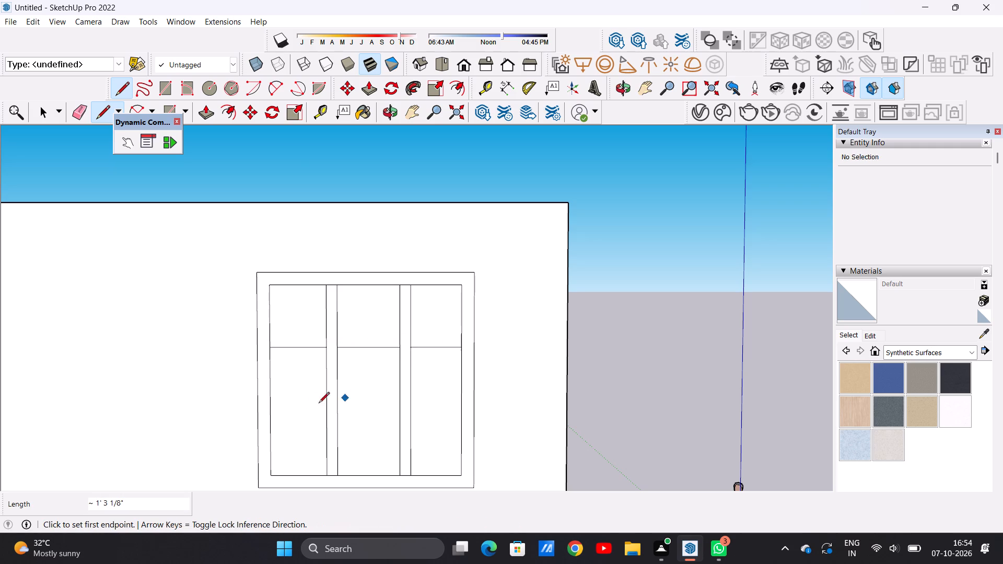
# Draw the lower glazing line across the three panes of the right-hand upper-floor window, about two-thirds of the way down, leaving the mullions uncrossed.
pyautogui.click(271, 403)
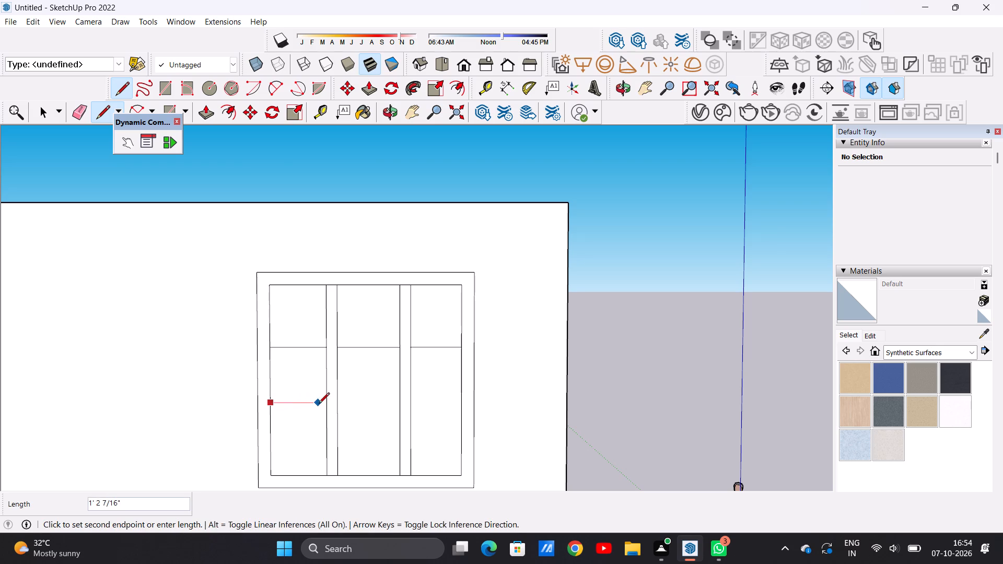
pyautogui.click(266, 415)
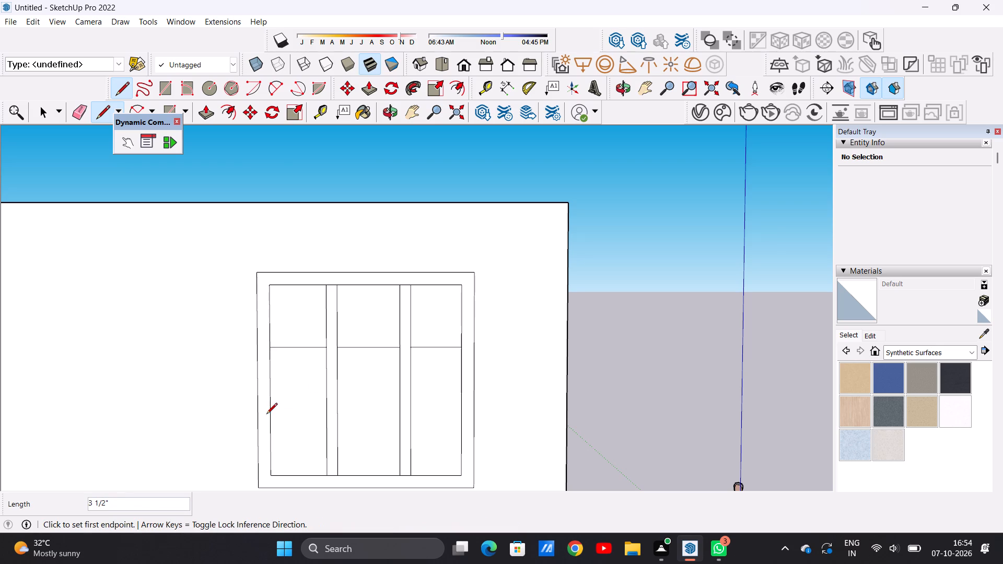
pyautogui.click(274, 412)
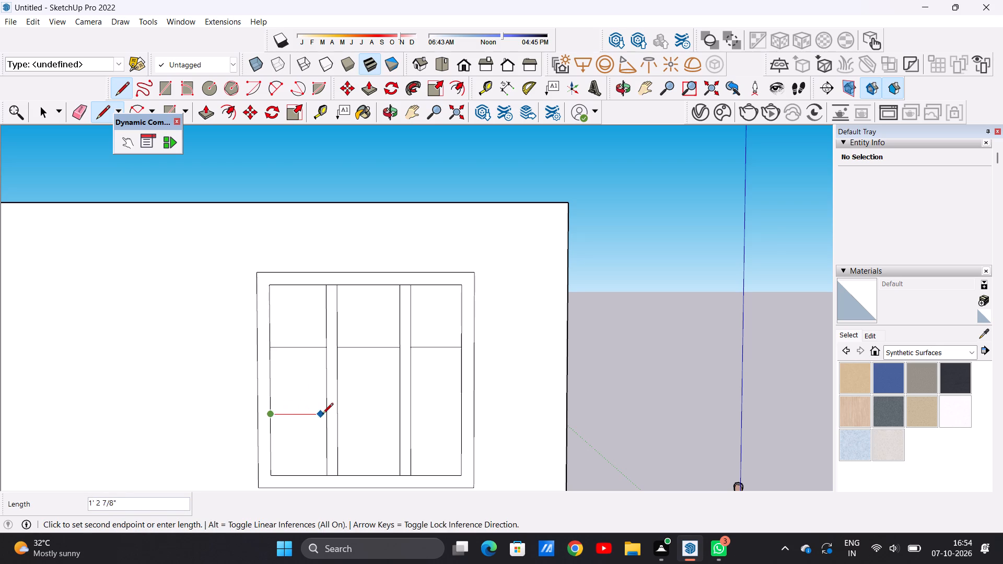
pyautogui.click(324, 415)
pyautogui.click(335, 417)
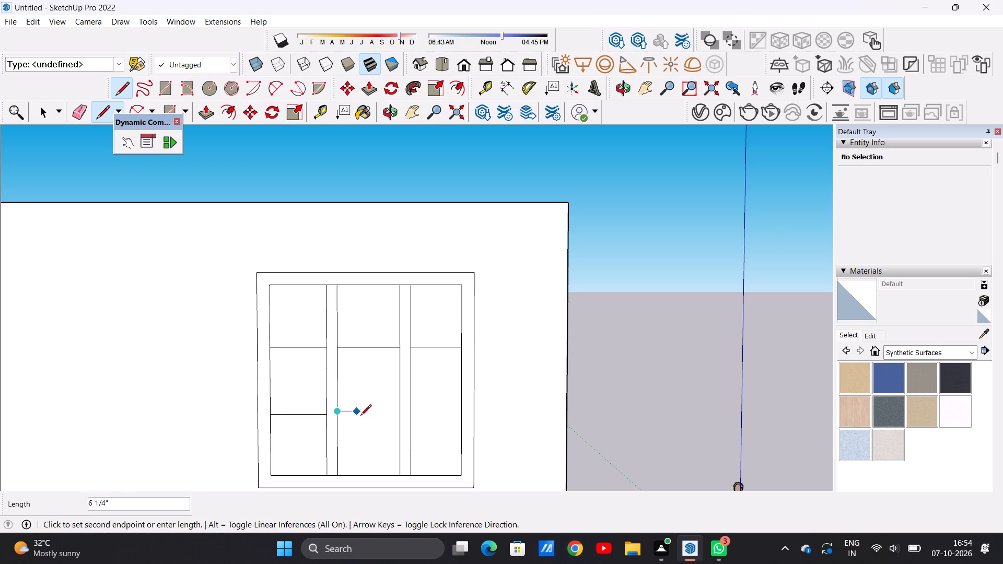
pyautogui.click(397, 415)
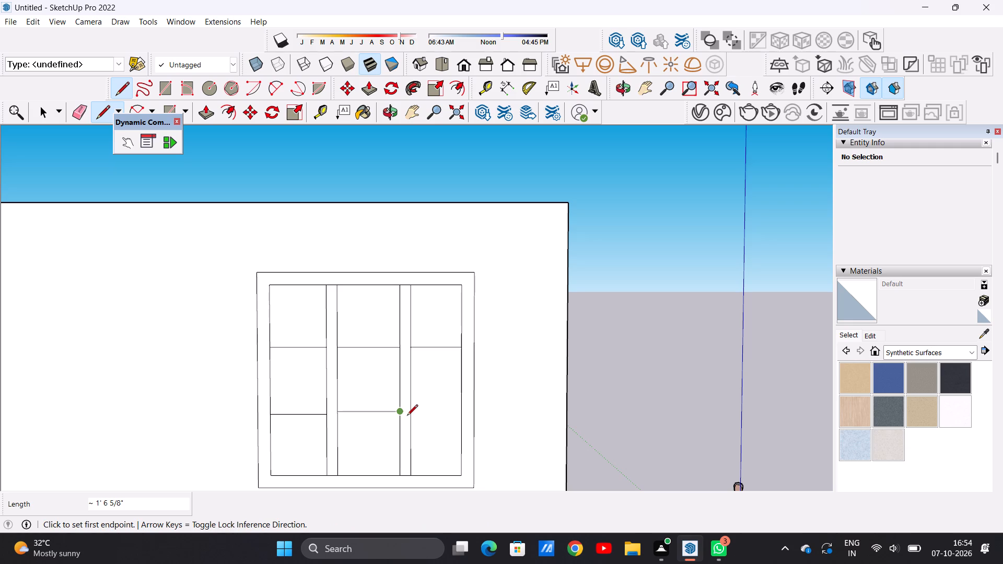
pyautogui.click(409, 414)
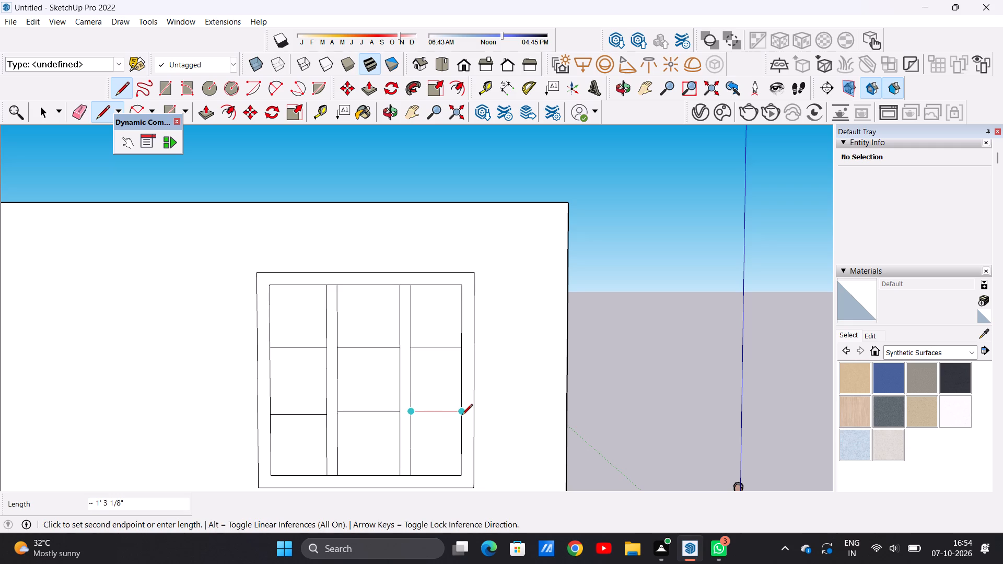
pyautogui.click(462, 416)
# Erase the left pane's lower glazing line and redraw it about 1' 4 13/16" long, level with the lines in the other two panes.
pyautogui.scroll(1, 331, 444)
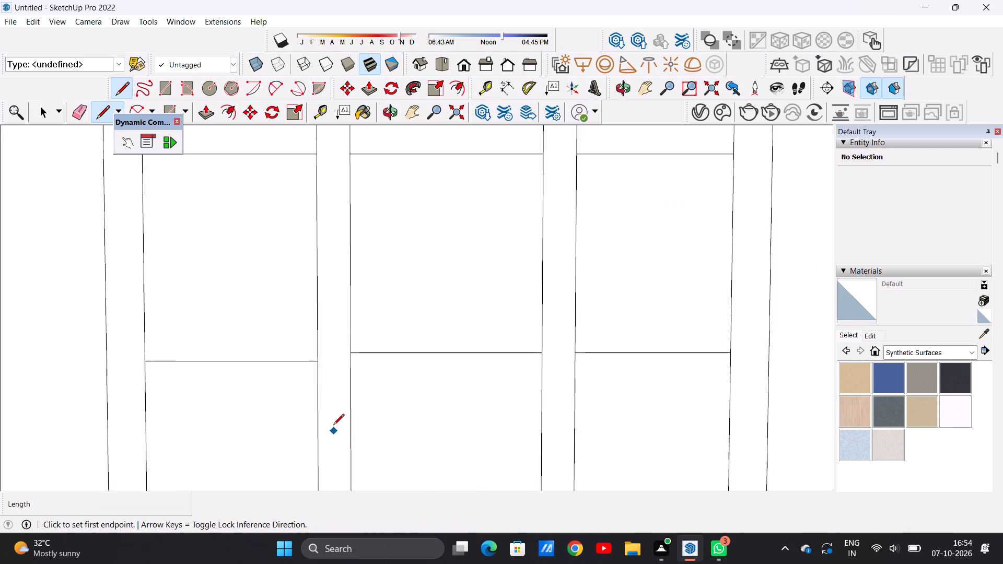
pyautogui.scroll(1, 333, 426)
pyautogui.press('space')
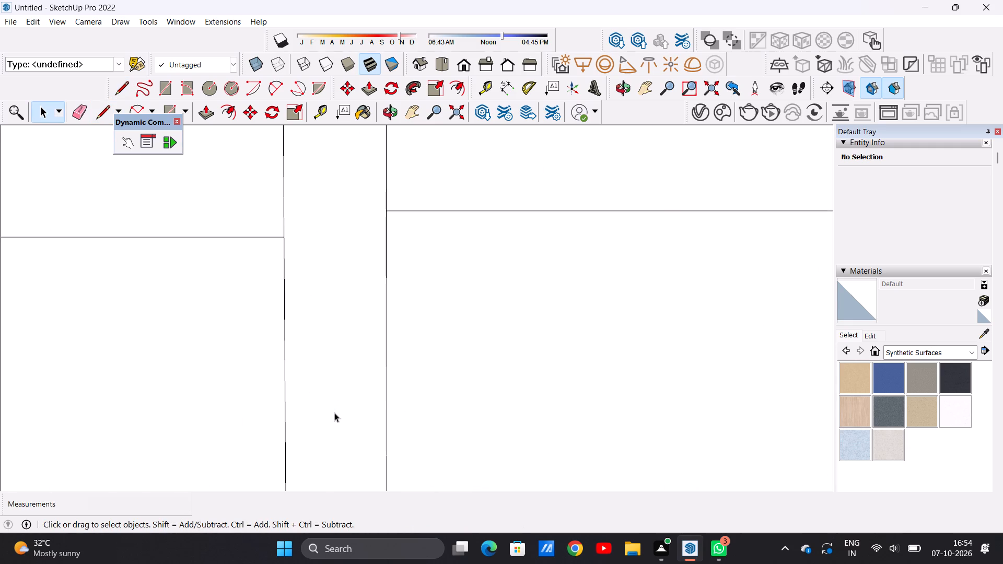
pyautogui.scroll(-20, 337, 394)
pyautogui.scroll(-18, 337, 394)
pyautogui.scroll(3, 339, 396)
pyautogui.scroll(-1, 339, 396)
pyautogui.scroll(2, 339, 396)
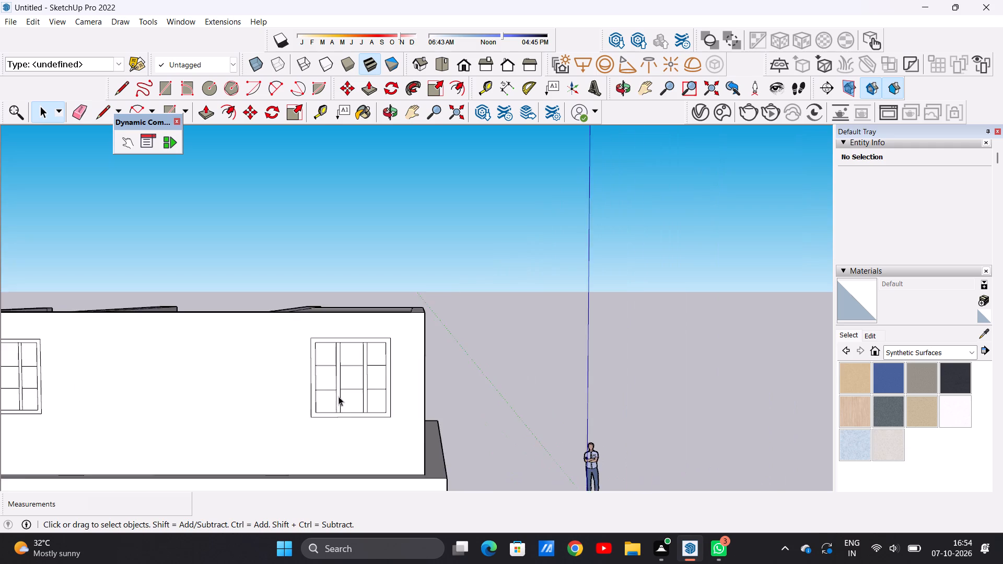
pyautogui.scroll(18, 339, 396)
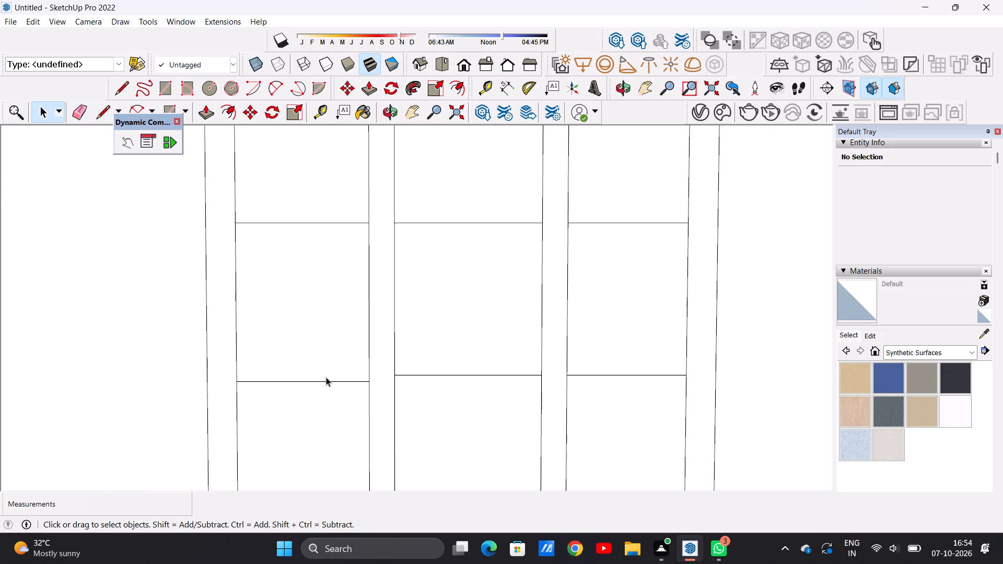
pyautogui.press('e')
pyautogui.moveTo(323, 372); pyautogui.dragTo(322, 381)
pyautogui.press('space')
pyautogui.write('L')
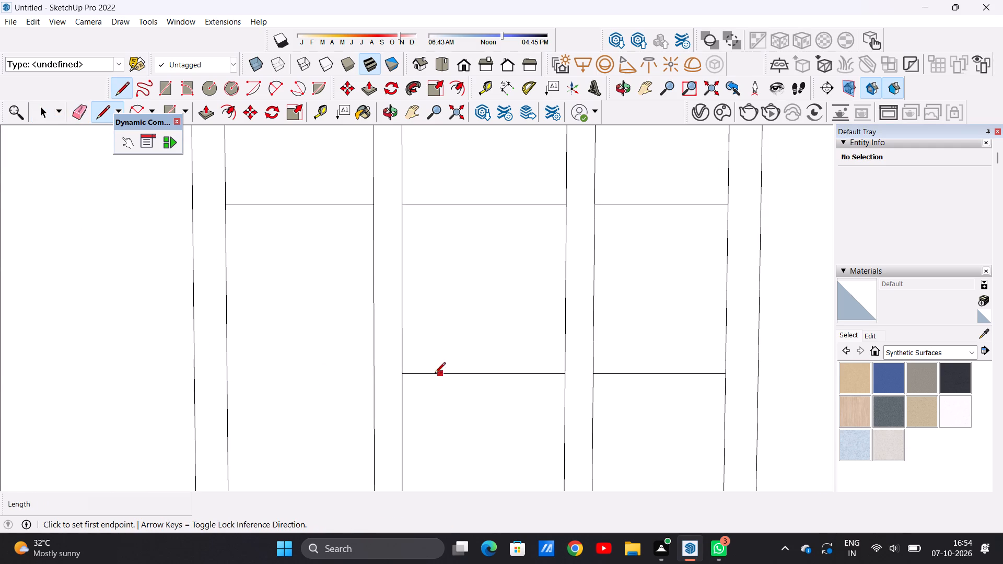
pyautogui.click(375, 374)
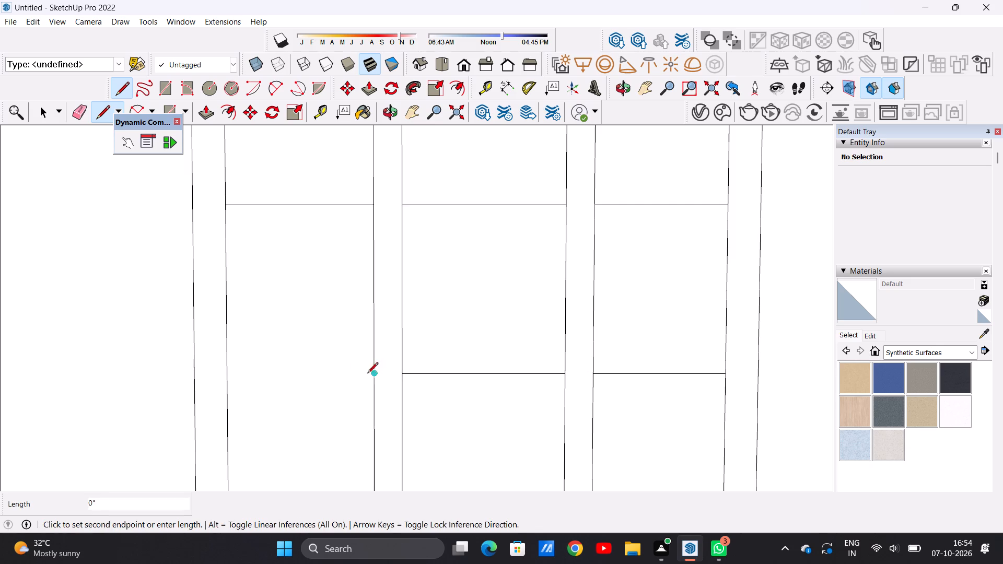
pyautogui.click(229, 369)
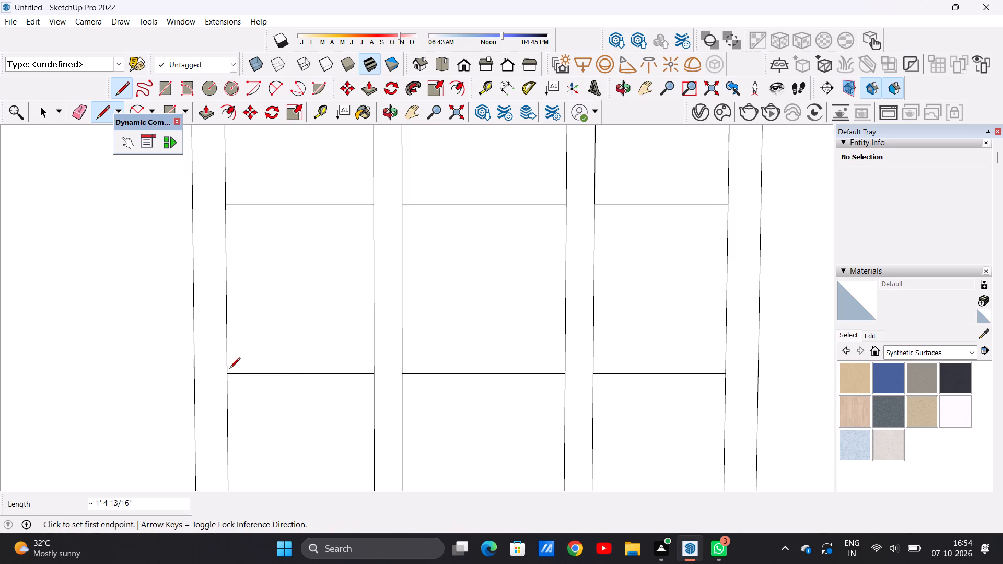
pyautogui.press('space')
# Examine the house from all around, including the open room side, the end walls and the wall with the four windows.
pyautogui.scroll(-6, 327, 378)
pyautogui.scroll(1, 328, 378)
pyautogui.scroll(-14, 328, 378)
pyautogui.scroll(-6, 386, 354)
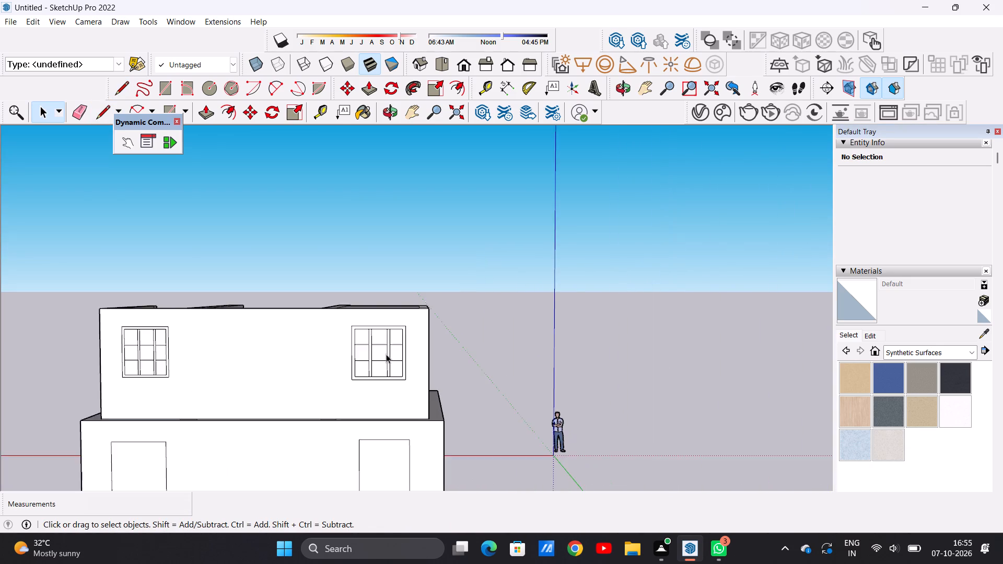
pyautogui.scroll(-5, 386, 354)
pyautogui.scroll(1, 386, 354)
pyautogui.scroll(-7, 386, 354)
pyautogui.scroll(4, 392, 453)
pyautogui.scroll(1, 440, 405)
pyautogui.moveTo(440, 405); pyautogui.dragTo(60, 403, button='middle')
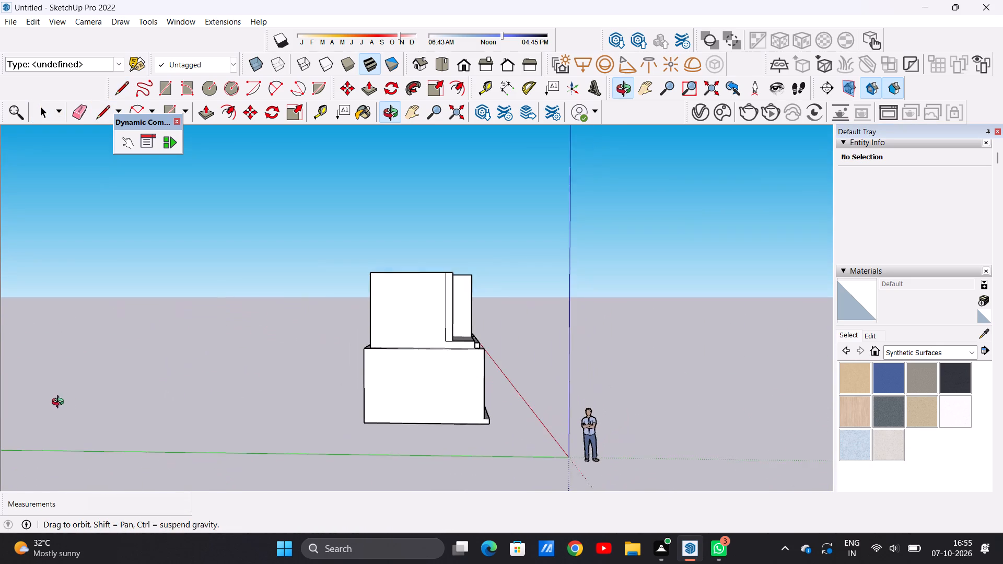
pyautogui.moveTo(60, 403); pyautogui.dragTo(61, 403, button='middle')
pyautogui.moveTo(471, 403); pyautogui.dragTo(263, 393, button='middle')
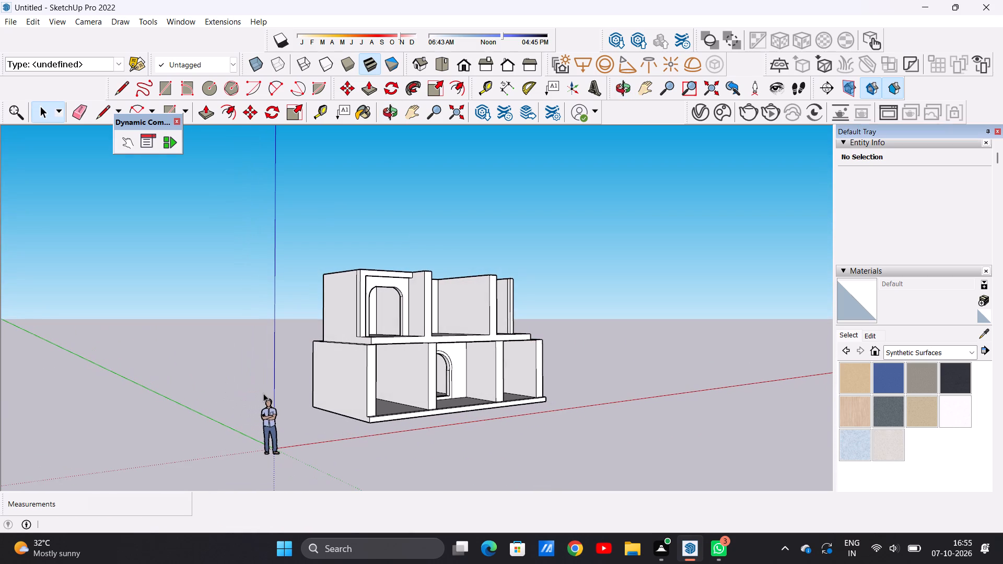
pyautogui.scroll(8, 259, 357)
pyautogui.middleClick(267, 367)
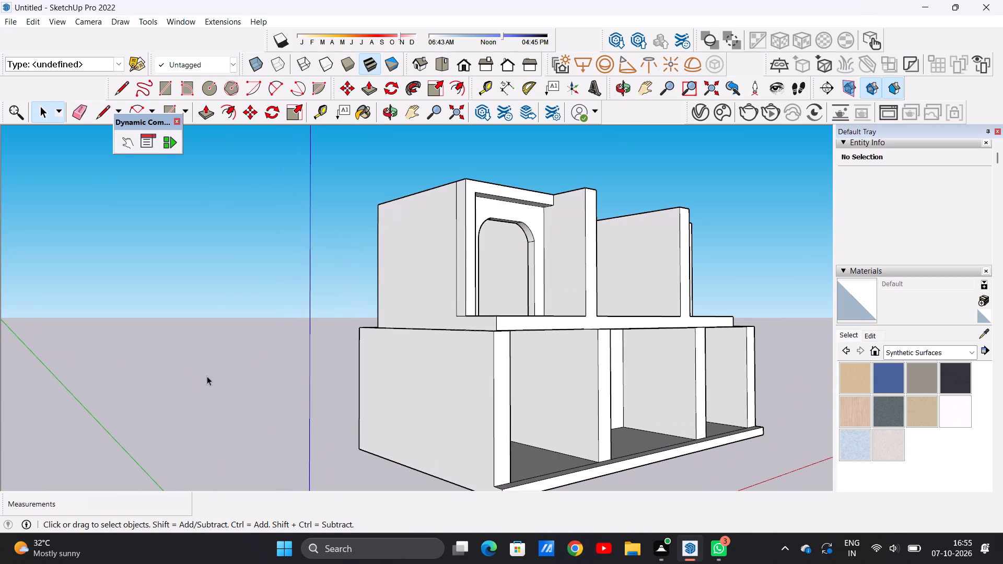
pyautogui.moveTo(128, 358); pyautogui.dragTo(236, 363, button='middle')
pyautogui.moveTo(0, 337); pyautogui.dragTo(11, 337, button='middle')
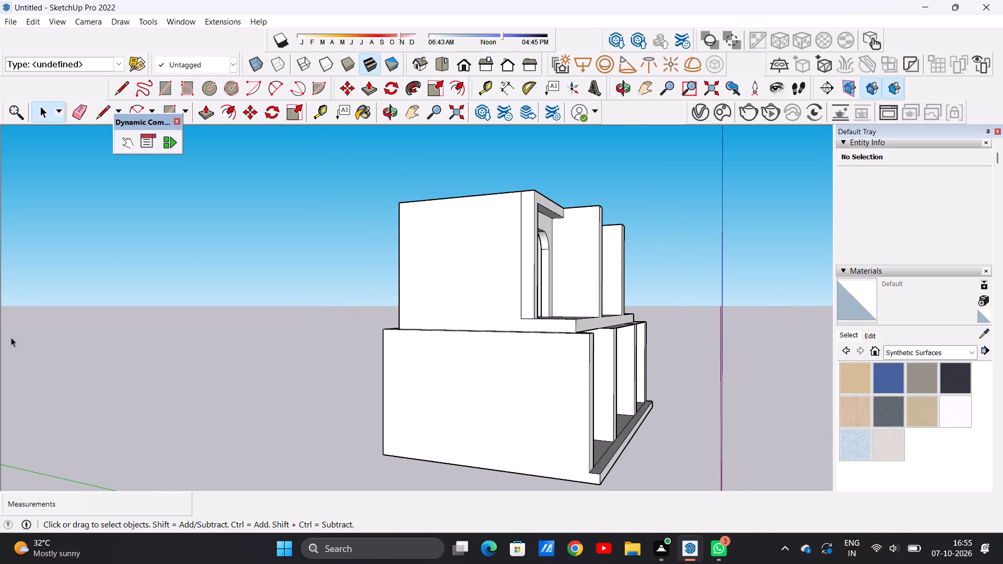
pyautogui.moveTo(11, 337); pyautogui.dragTo(15, 337, button='middle')
pyautogui.scroll(-4, 219, 320)
pyautogui.moveTo(126, 332); pyautogui.dragTo(275, 328, button='middle')
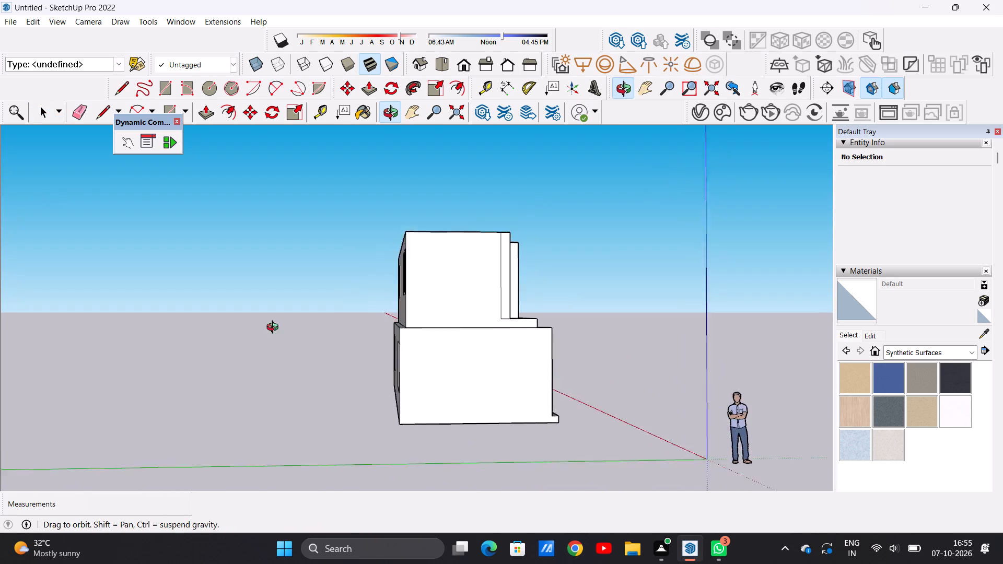
pyautogui.moveTo(275, 328); pyautogui.dragTo(357, 327, button='middle')
pyautogui.moveTo(202, 349); pyautogui.dragTo(493, 352, button='middle')
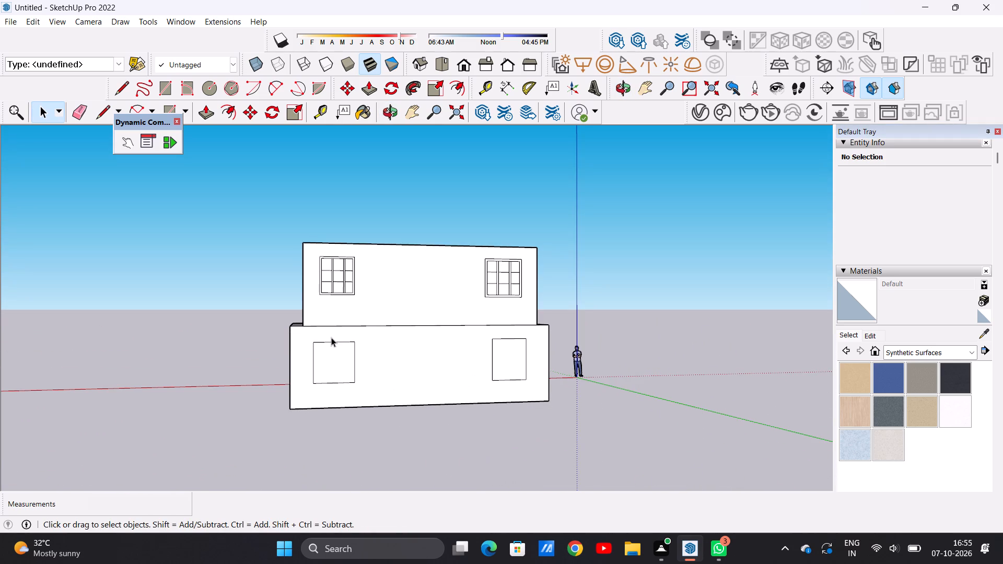
# Offset the outline of the left-hand ground-floor window slightly inward to form its frame.
pyautogui.scroll(6, 331, 337)
pyautogui.moveTo(329, 373); pyautogui.dragTo(309, 368, button='middle')
pyautogui.scroll(6, 309, 368)
pyautogui.scroll(-1, 305, 361)
pyautogui.scroll(4, 305, 361)
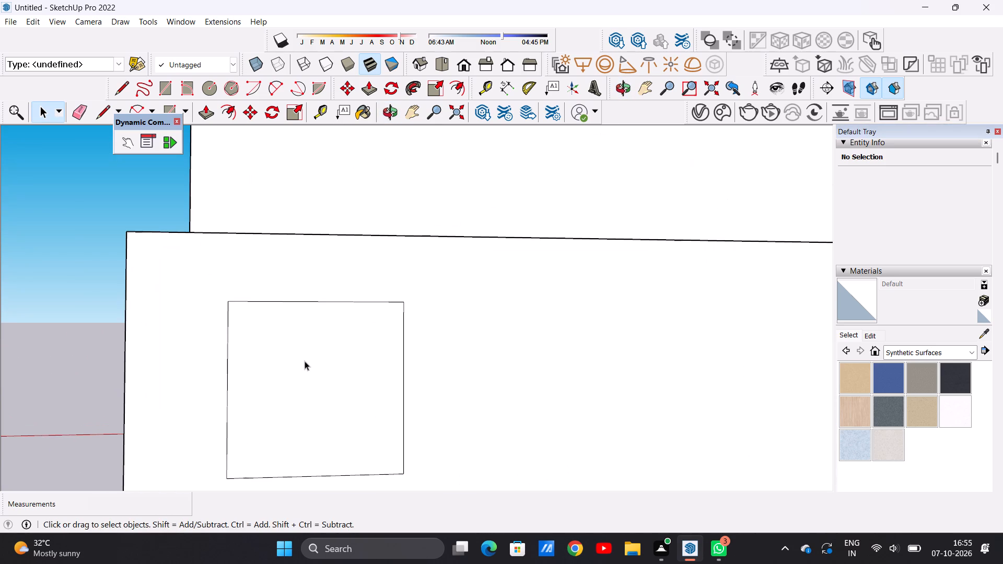
pyautogui.scroll(2, 305, 361)
pyautogui.press('o')
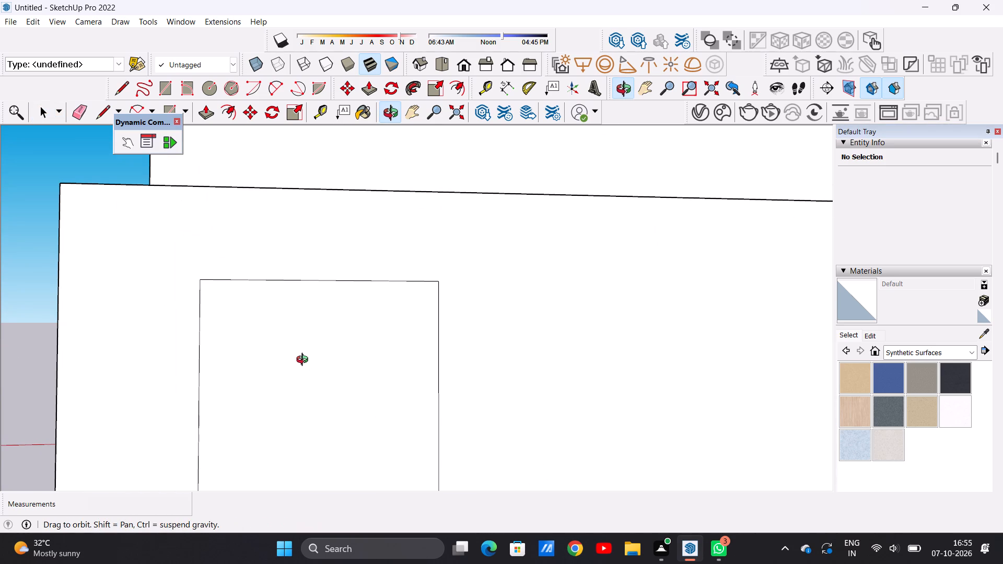
pyautogui.press('f')
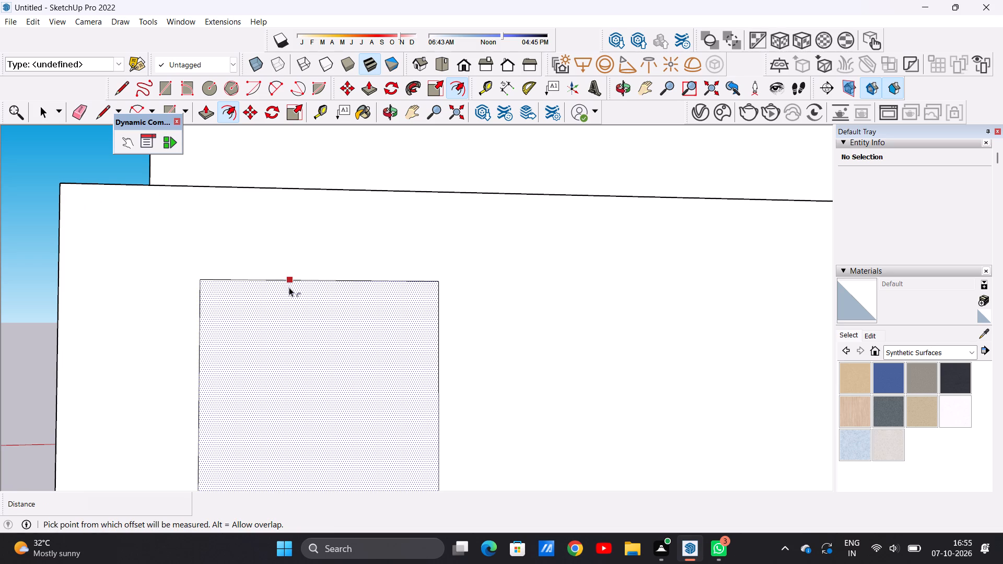
pyautogui.click(289, 288)
pyautogui.click(295, 299)
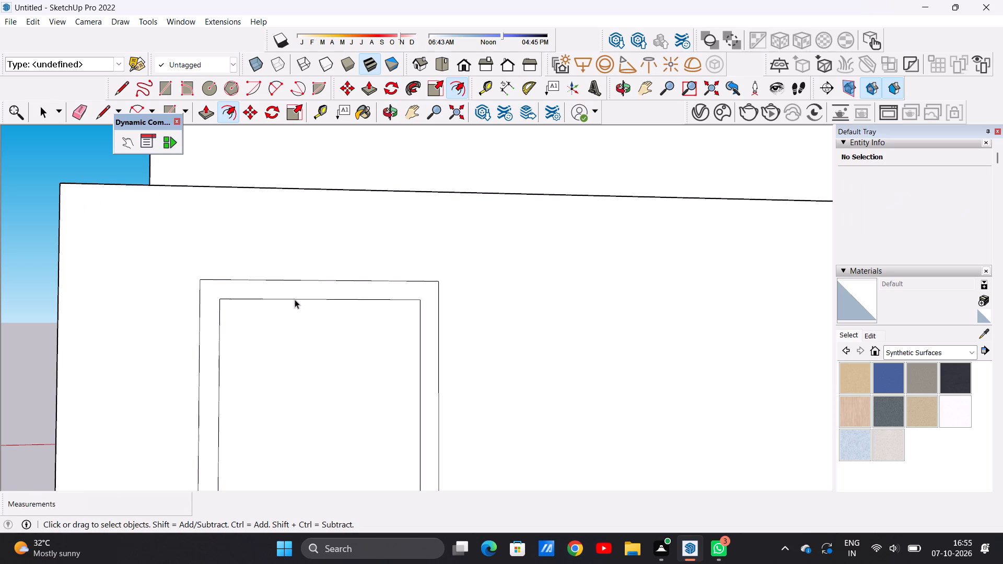
pyautogui.press('space')
# Draw two closely spaced vertical lines about 4' 6 1/4" long inside the left-hand ground-floor window's frame, forming a mullion near the middle.
pyautogui.scroll(-8, 295, 299)
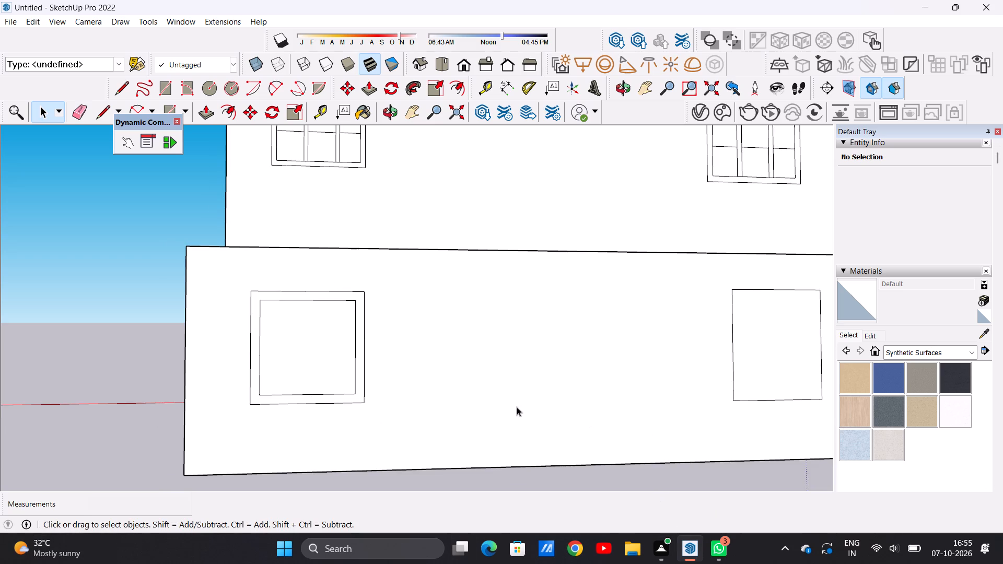
pyautogui.scroll(4, 288, 340)
pyautogui.press('l')
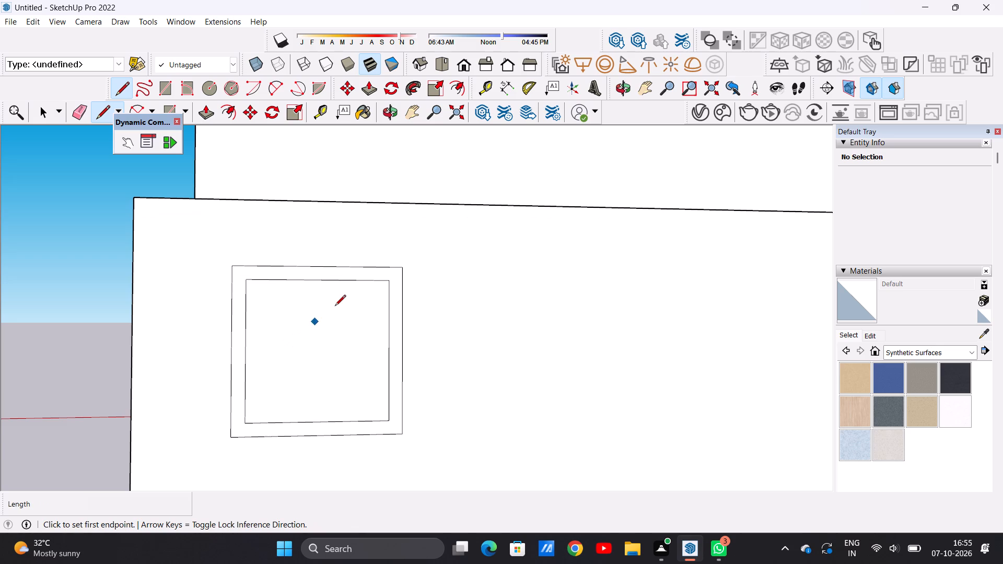
pyautogui.click(310, 281)
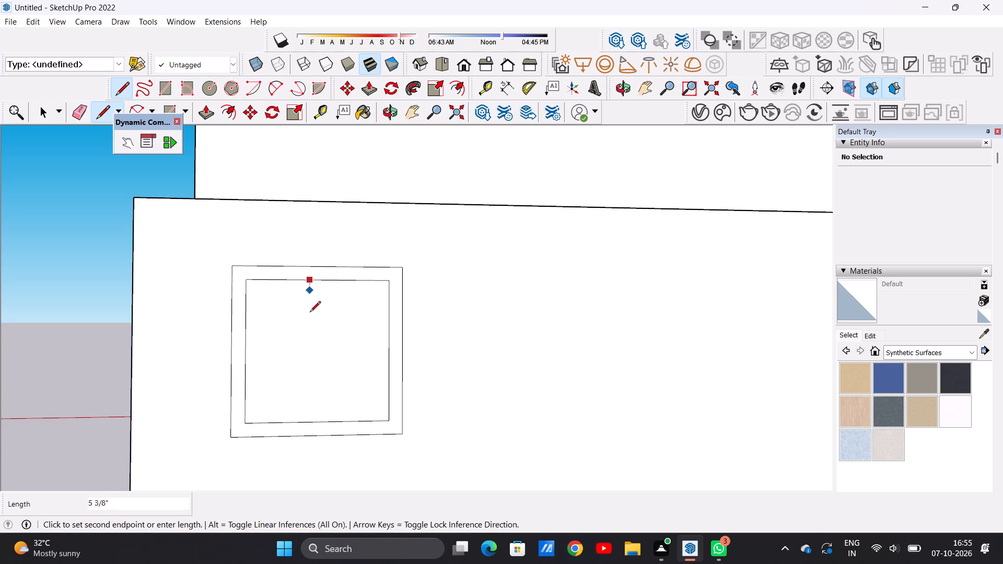
pyautogui.click(314, 420)
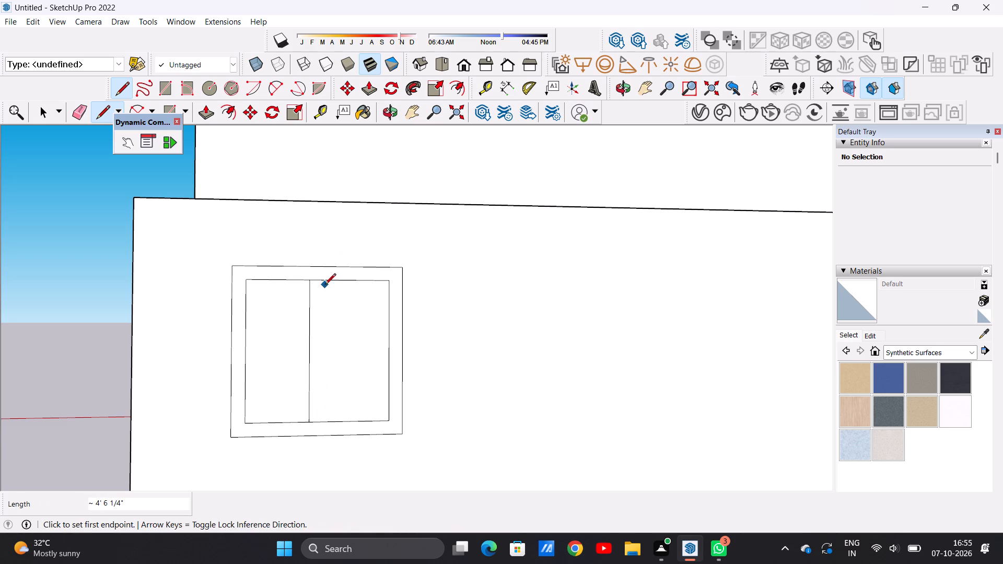
pyautogui.click(324, 280)
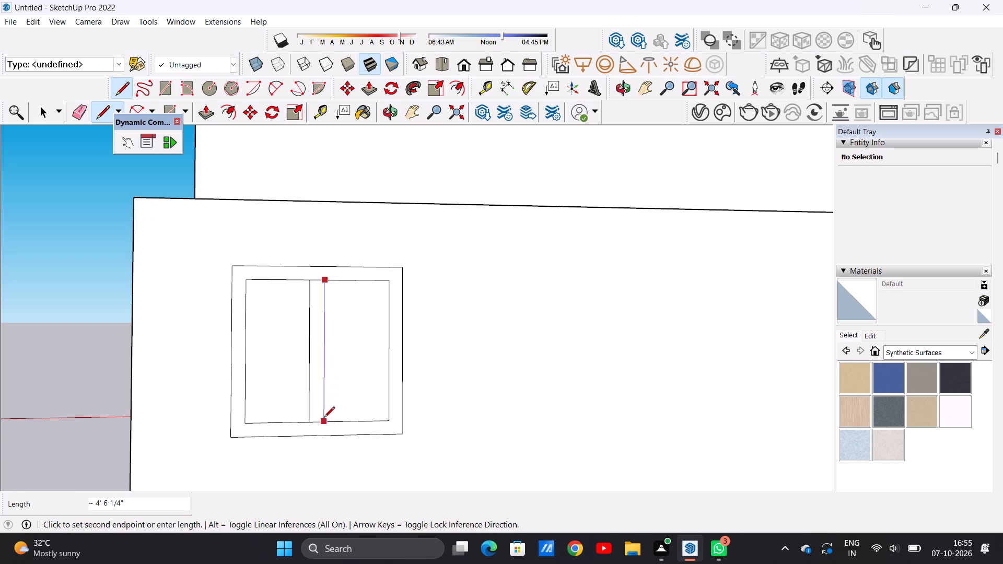
pyautogui.click(324, 418)
# Offset the outline of the right-hand ground-floor window about 5 5/16" inward to form its frame.
pyautogui.scroll(-18, 310, 354)
pyautogui.scroll(10, 465, 348)
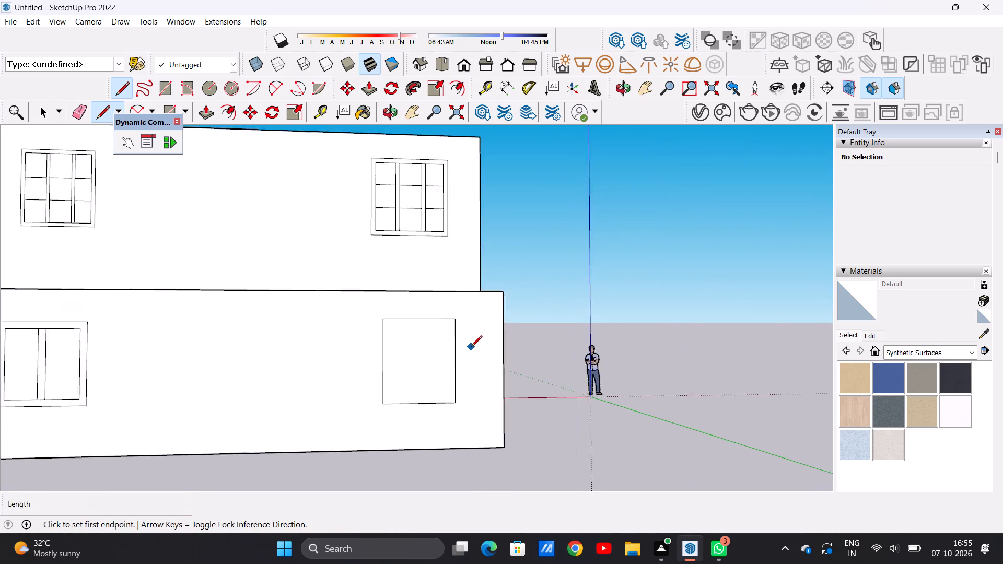
pyautogui.scroll(2, 471, 347)
pyautogui.press('space')
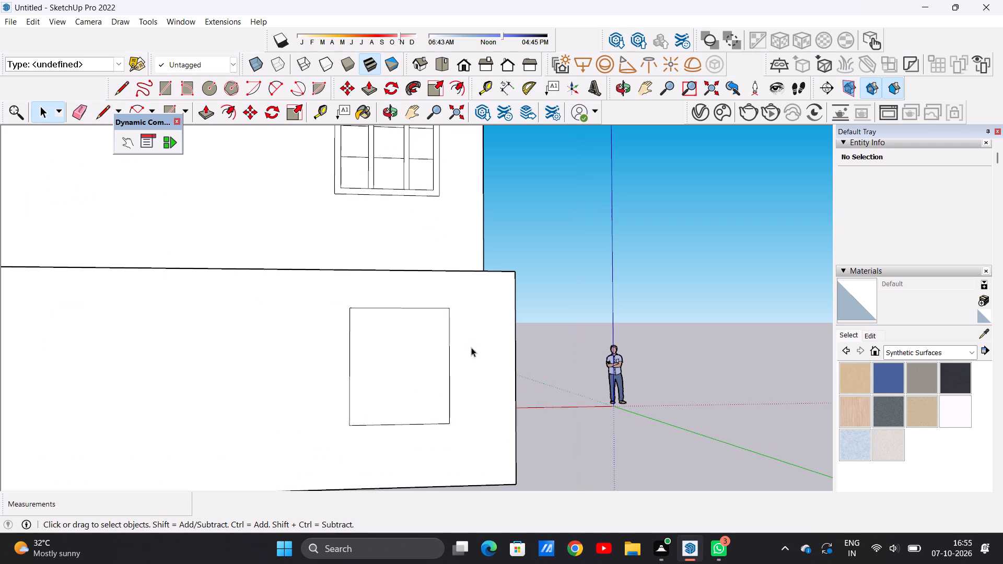
pyautogui.write('OF')
pyautogui.click(407, 321)
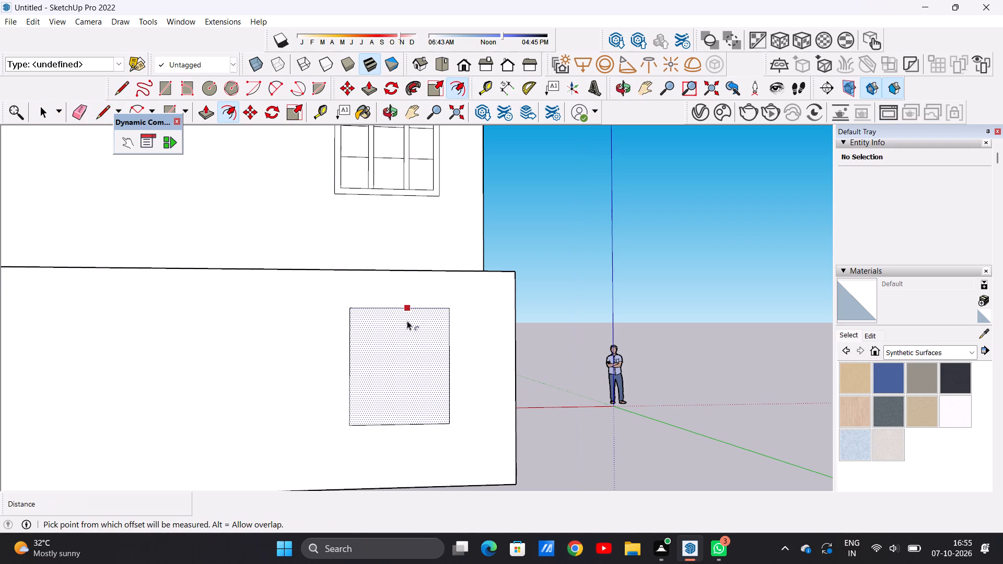
pyautogui.click(409, 317)
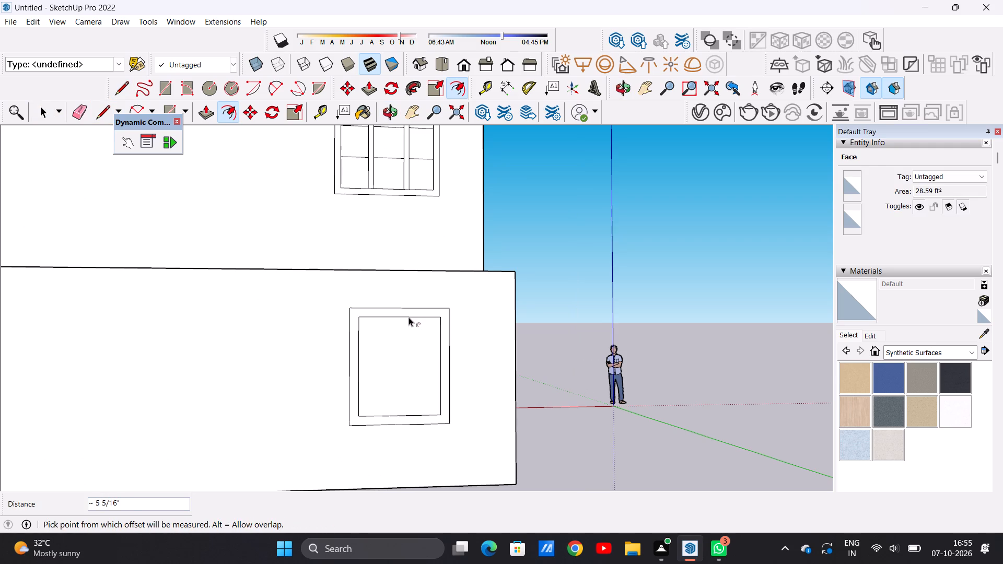
pyautogui.press('space')
# Draw two closely spaced vertical lines about 4' 10 5/8" long inside the right-hand ground-floor window's frame, forming a mullion near the middle.
pyautogui.write('L')
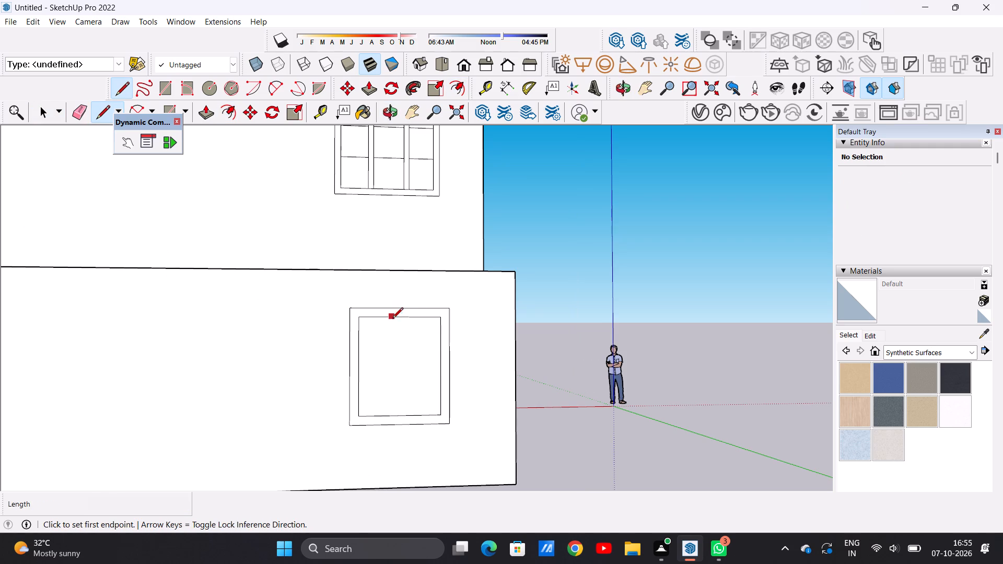
pyautogui.scroll(3, 395, 321)
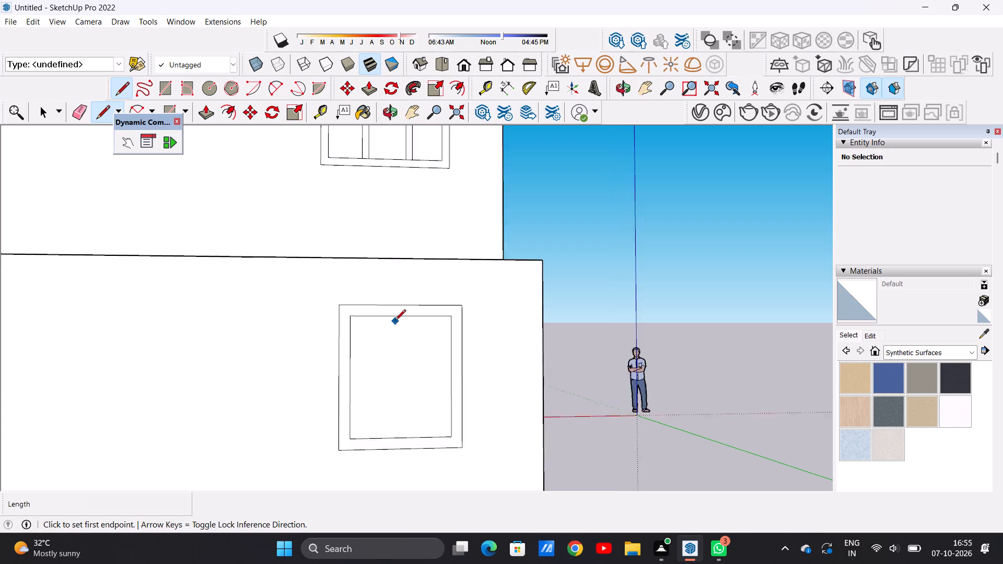
pyautogui.scroll(3, 395, 321)
pyautogui.click(395, 314)
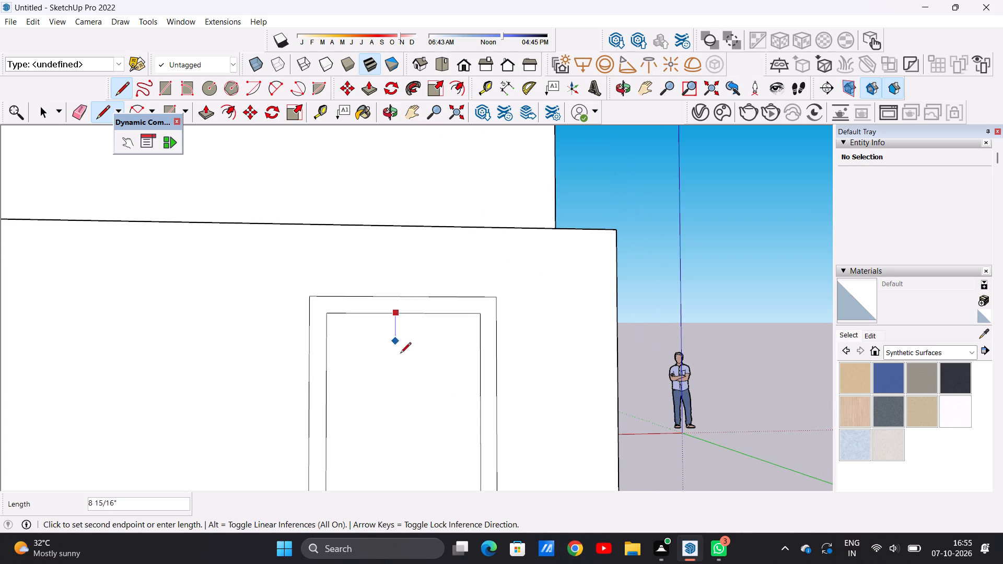
pyautogui.scroll(-10, 405, 313)
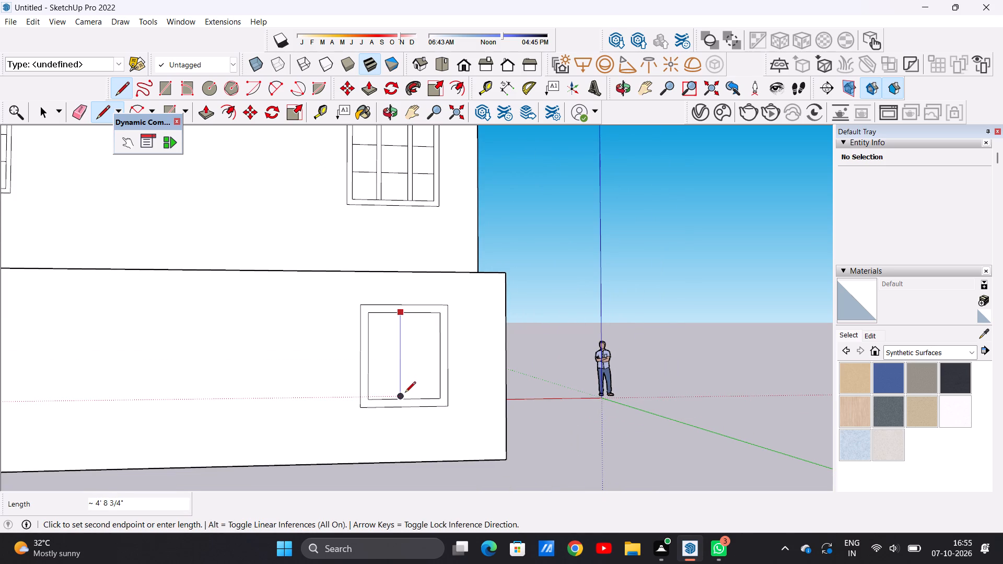
pyautogui.scroll(5, 401, 399)
pyautogui.click(401, 399)
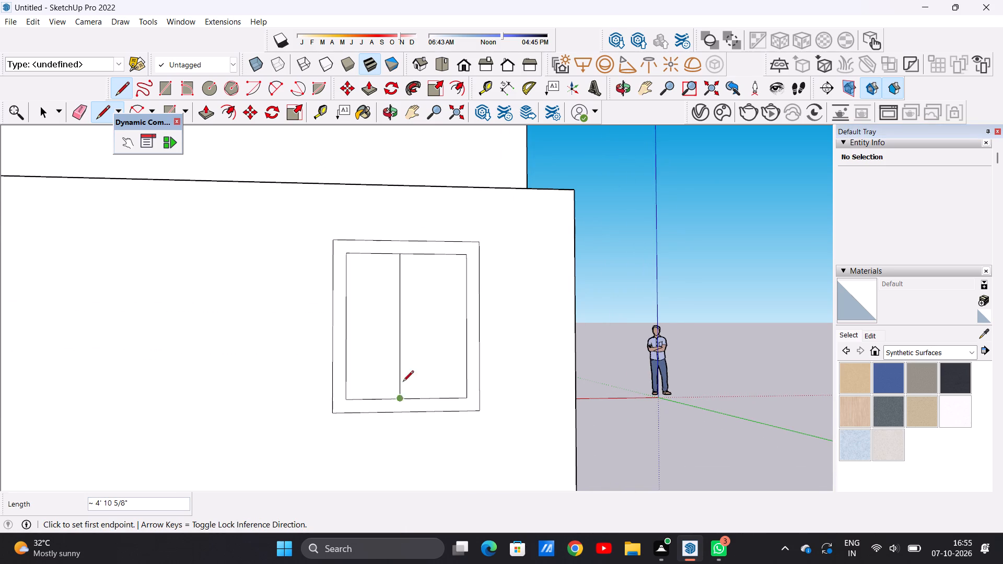
pyautogui.click(414, 254)
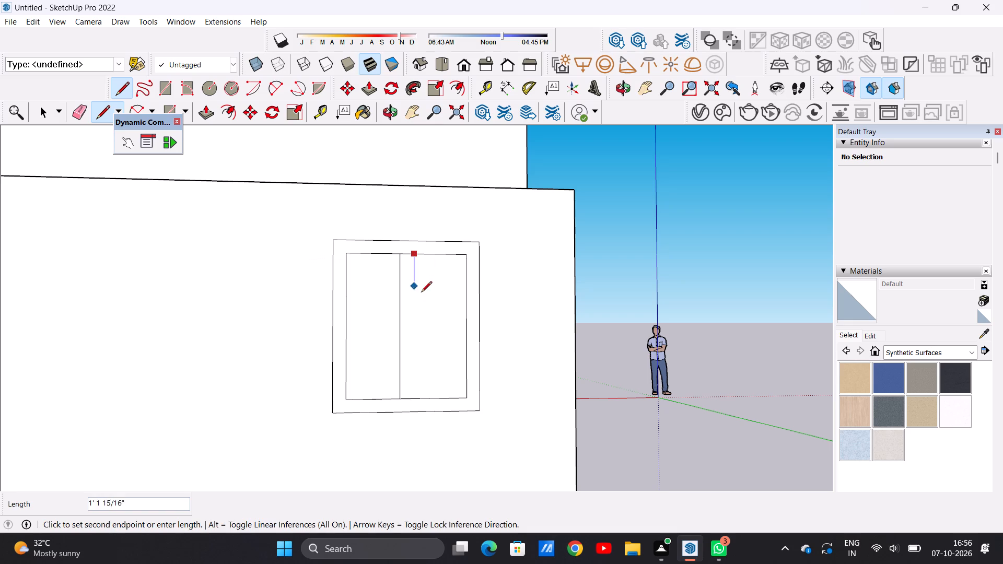
pyautogui.click(412, 395)
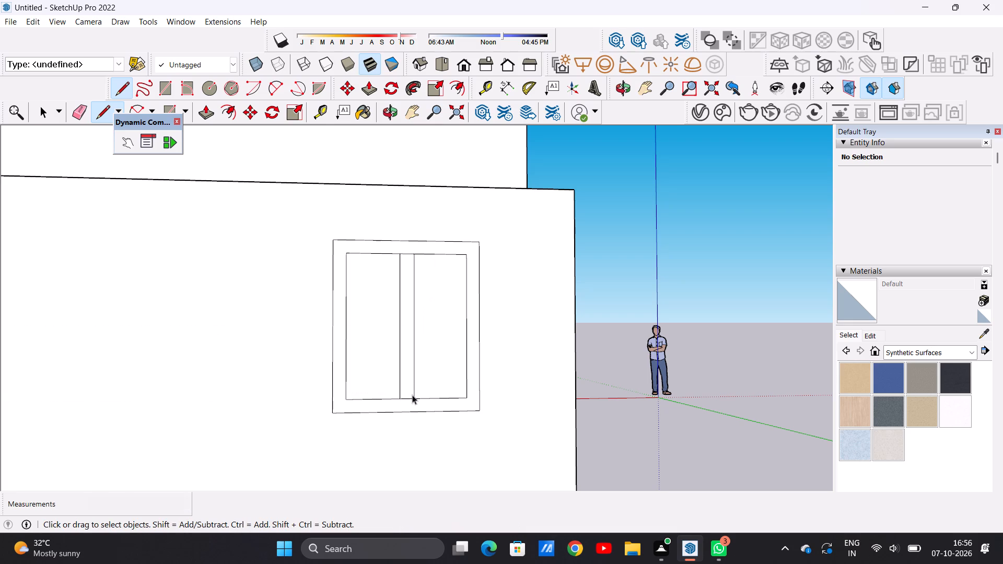
pyautogui.press('space')
# Push/Pull the narrow floor strip in the upper-floor end room without an arch up 10' to form a wall level with the neighbouring walls.
pyautogui.scroll(-20, 411, 365)
pyautogui.moveTo(470, 350); pyautogui.dragTo(219, 357, button='middle')
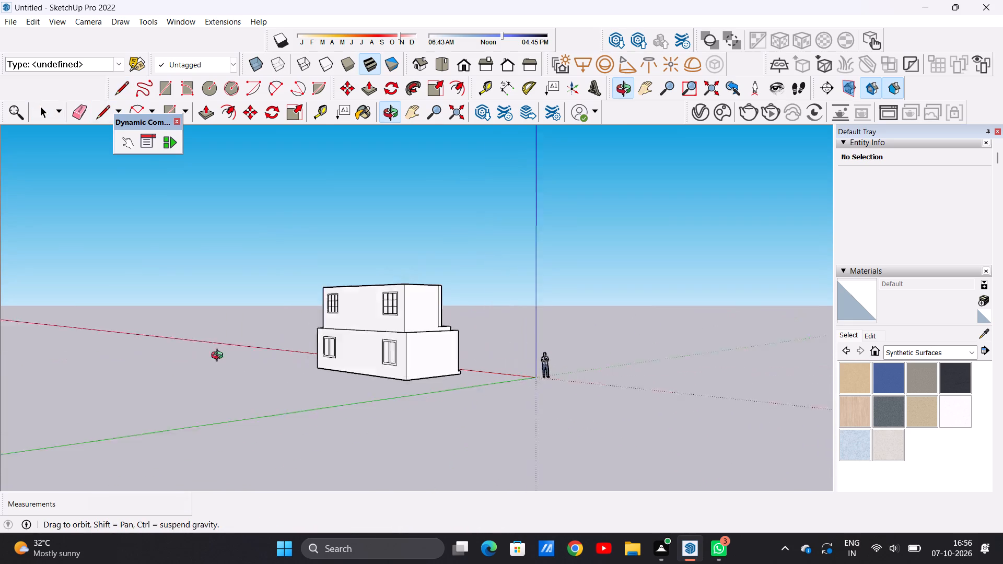
pyautogui.moveTo(219, 357); pyautogui.dragTo(137, 357, button='middle')
pyautogui.moveTo(594, 336); pyautogui.dragTo(161, 336, button='middle')
pyautogui.moveTo(493, 335); pyautogui.dragTo(500, 324, button='middle')
pyautogui.scroll(14, 399, 298)
pyautogui.scroll(-8, 432, 312)
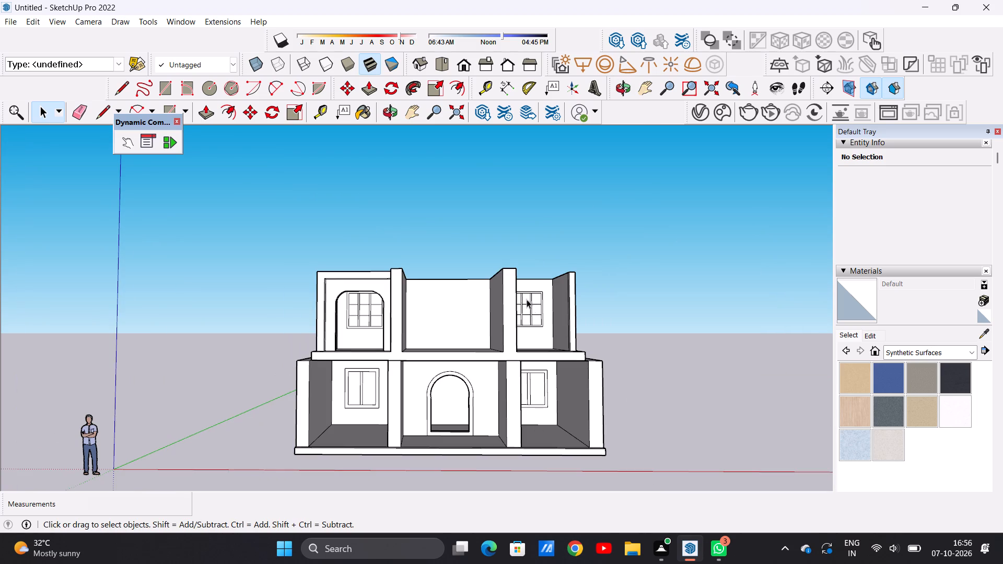
pyautogui.moveTo(531, 299); pyautogui.dragTo(503, 416, button='middle')
pyautogui.scroll(12, 542, 373)
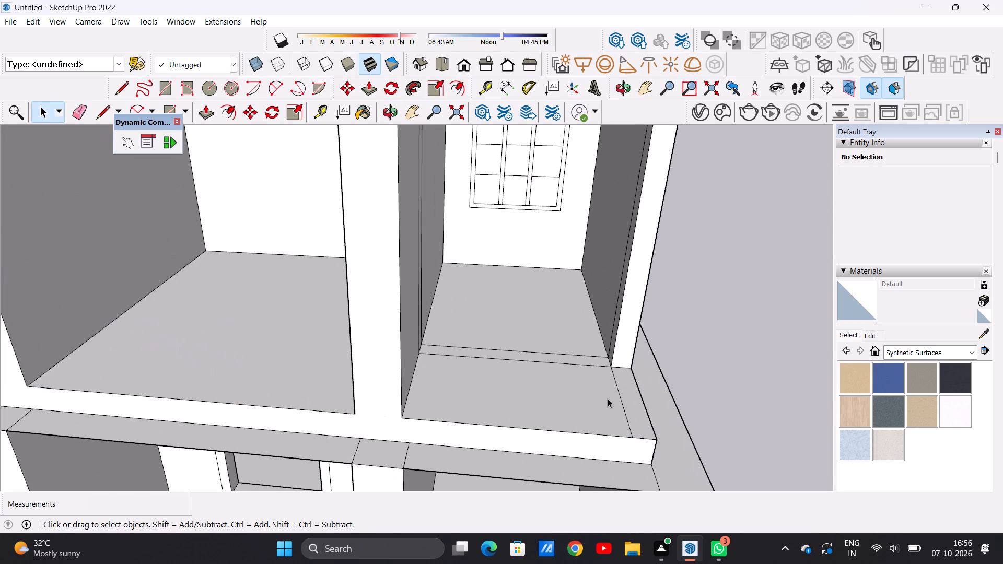
pyautogui.press('p')
pyautogui.scroll(6, 604, 322)
pyautogui.moveTo(600, 351); pyautogui.dragTo(603, 386, button='middle')
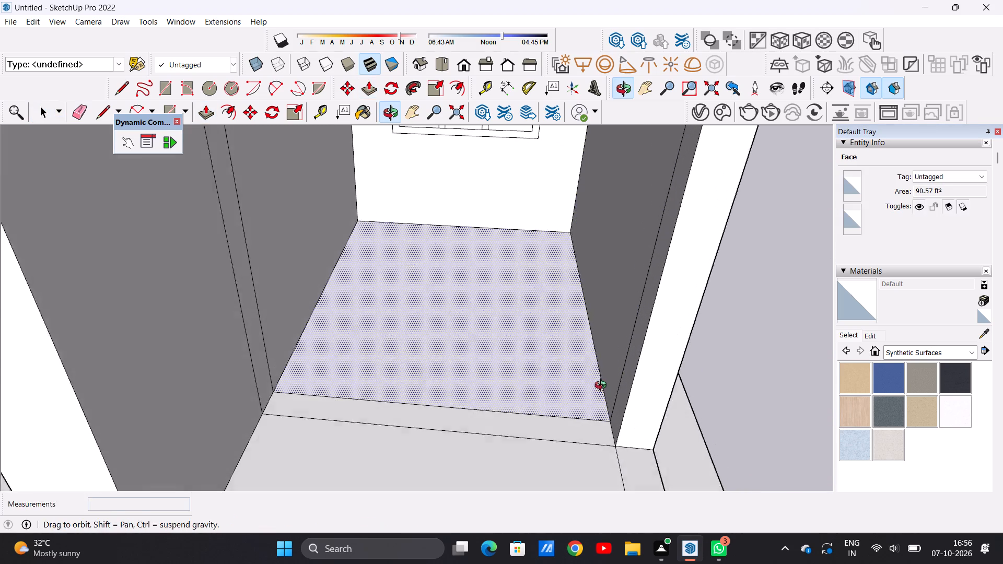
pyautogui.moveTo(603, 386); pyautogui.dragTo(603, 405, button='middle')
pyautogui.click(604, 451)
pyautogui.scroll(-17, 614, 371)
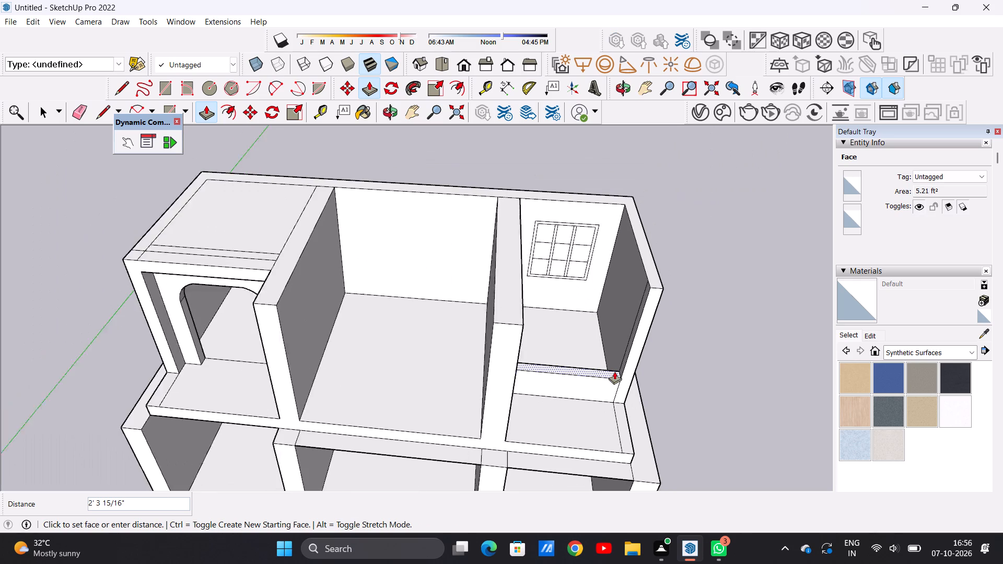
pyautogui.scroll(11, 646, 295)
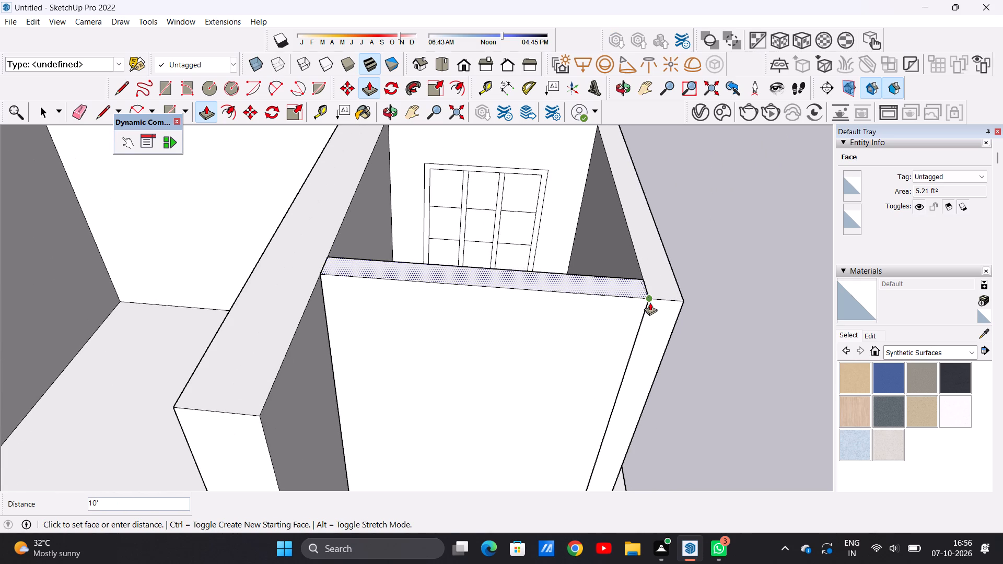
pyautogui.click(650, 296)
pyautogui.press('space')
# Draw a horizontal line about 7' 4 5/8" long across the new upper-floor wall, slightly below its top edge.
pyautogui.scroll(-10, 550, 314)
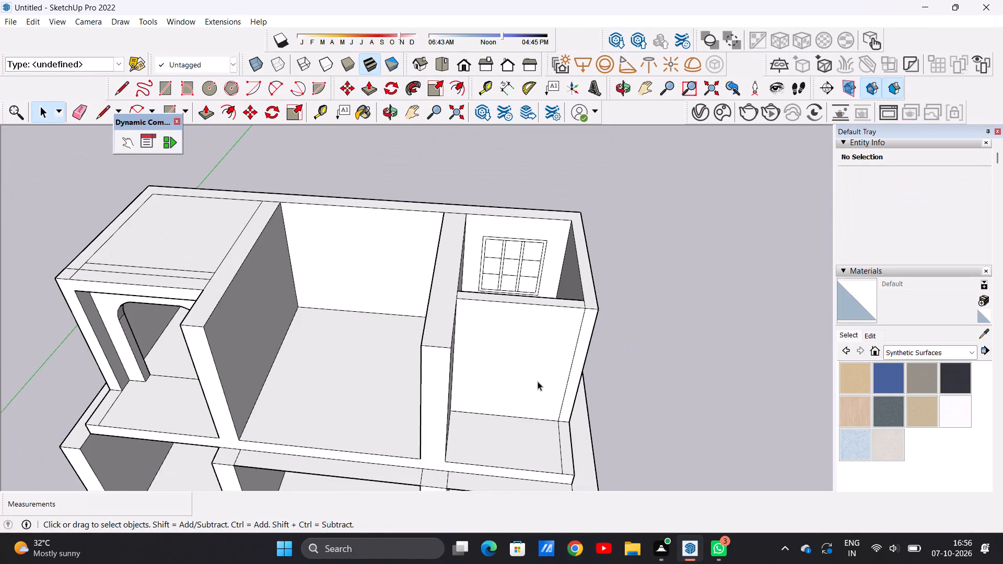
pyautogui.moveTo(538, 387); pyautogui.dragTo(556, 256, button='middle')
pyautogui.scroll(1, 552, 272)
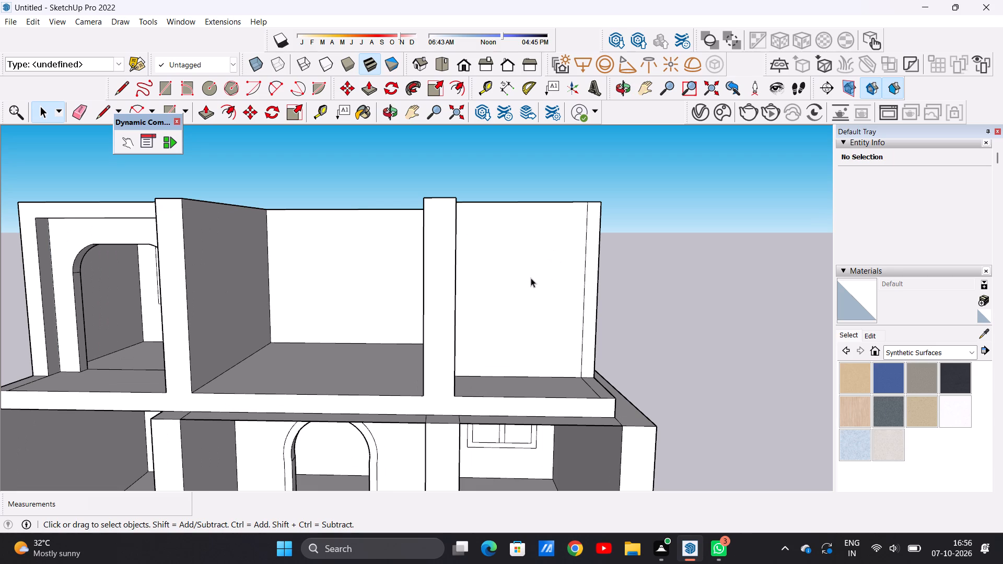
pyautogui.press('l')
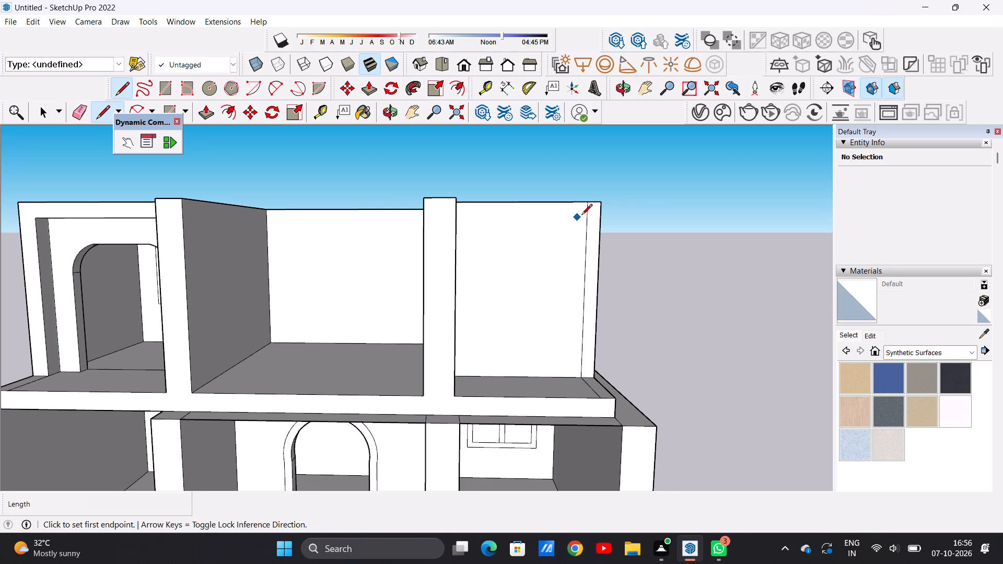
pyautogui.scroll(6, 581, 216)
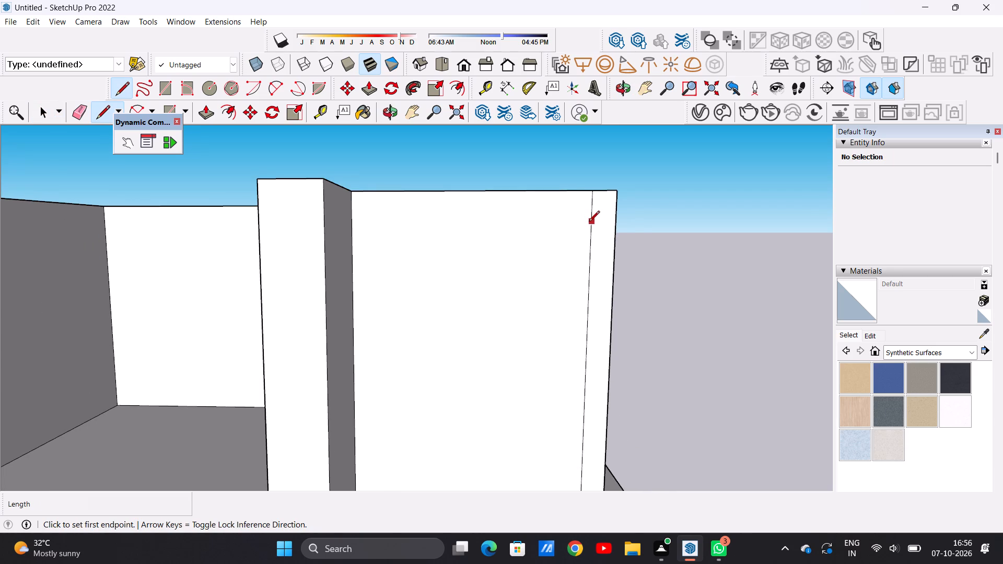
pyautogui.click(589, 224)
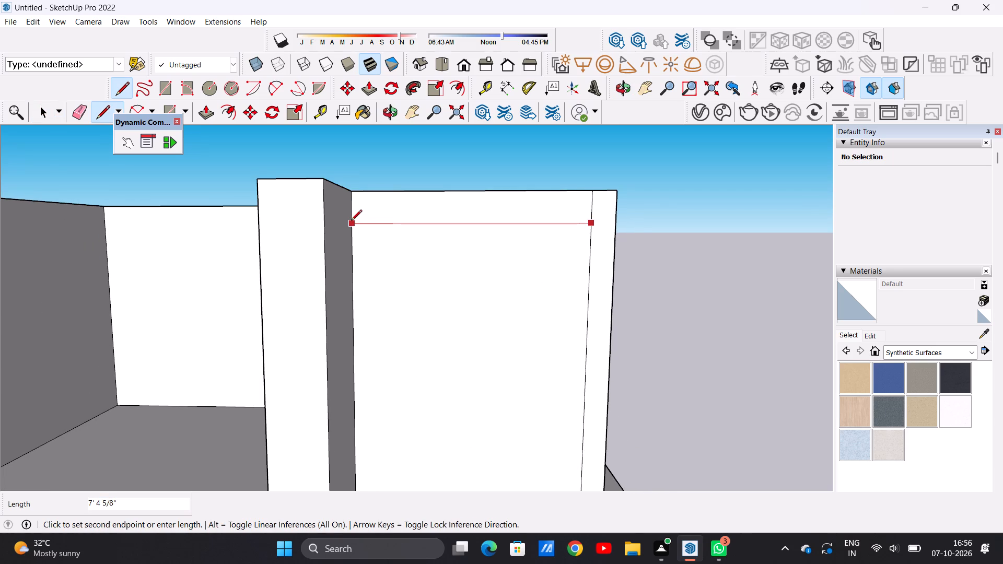
pyautogui.click(351, 221)
pyautogui.press('space')
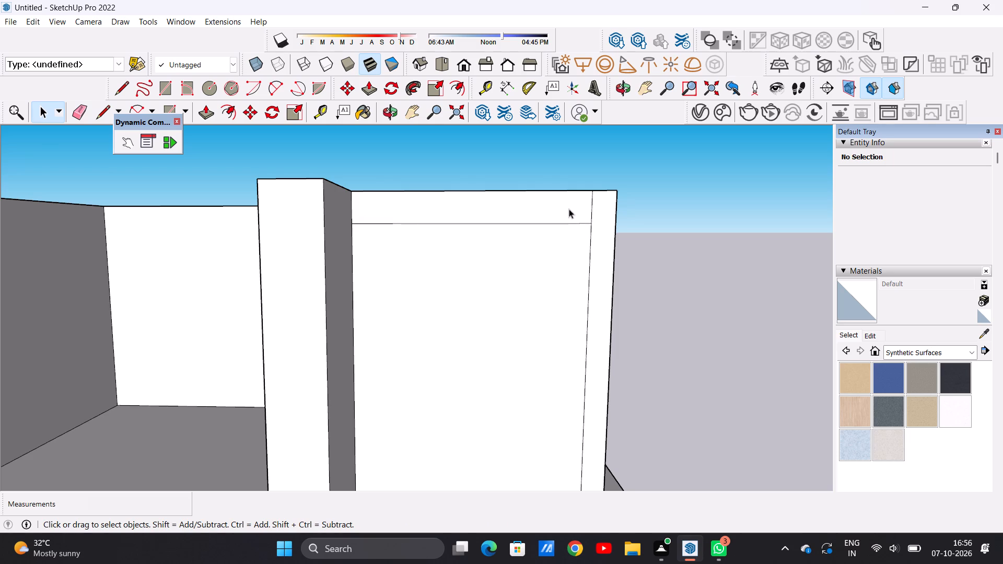
# Erase the short vertical edge segment above the horizontal line at the new wall's outer upper corner.
pyautogui.scroll(3, 589, 205)
pyautogui.press('e')
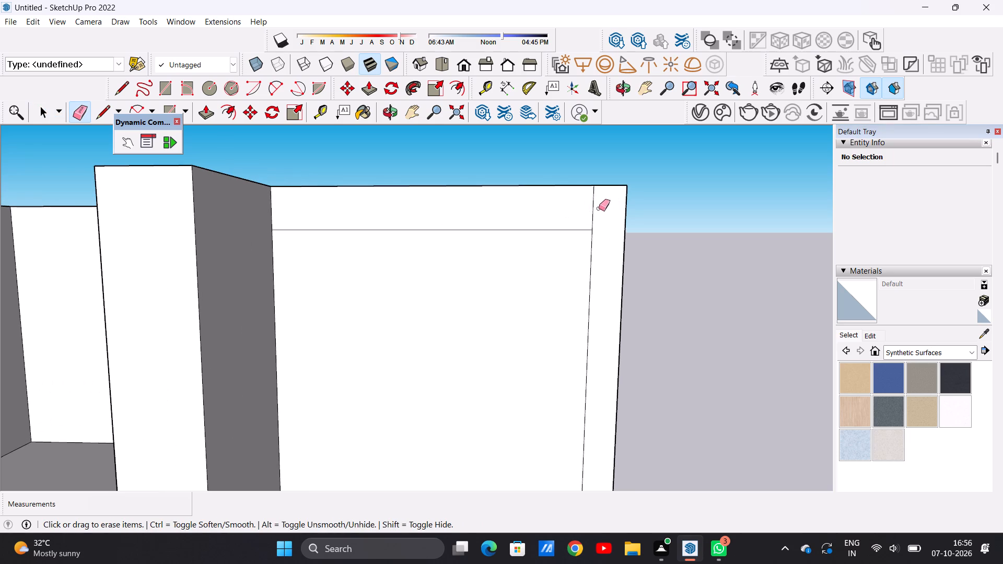
pyautogui.moveTo(593, 208); pyautogui.dragTo(581, 209)
pyautogui.press('space')
# Draw a doorway rectangle about 5' 2 1/8" by 7' 11 1/8" on the new upper-floor wall, standing on its floor edge.
pyautogui.scroll(-3, 599, 226)
pyautogui.scroll(2, 599, 226)
pyautogui.scroll(-15, 599, 226)
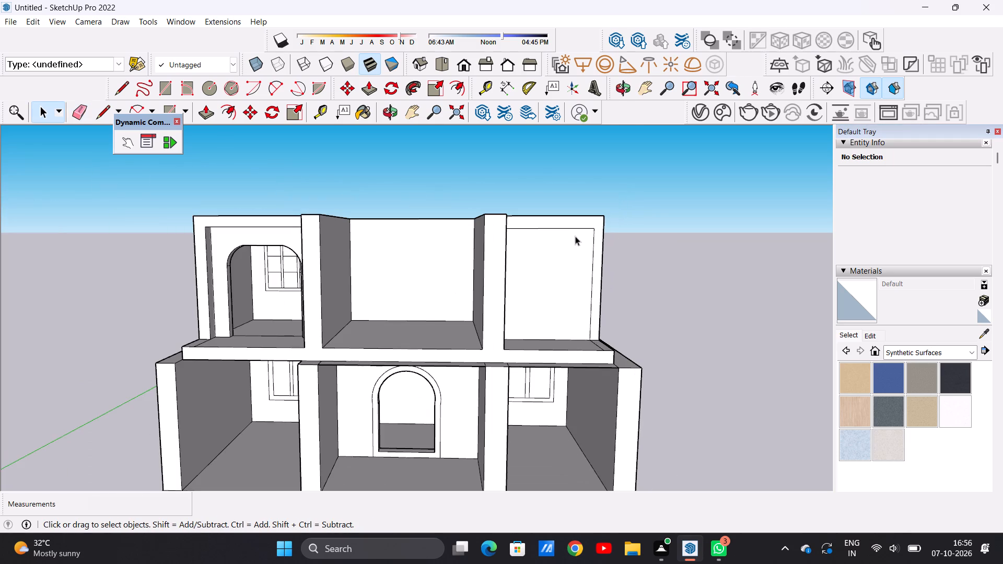
pyautogui.moveTo(565, 263); pyautogui.dragTo(540, 256, button='middle')
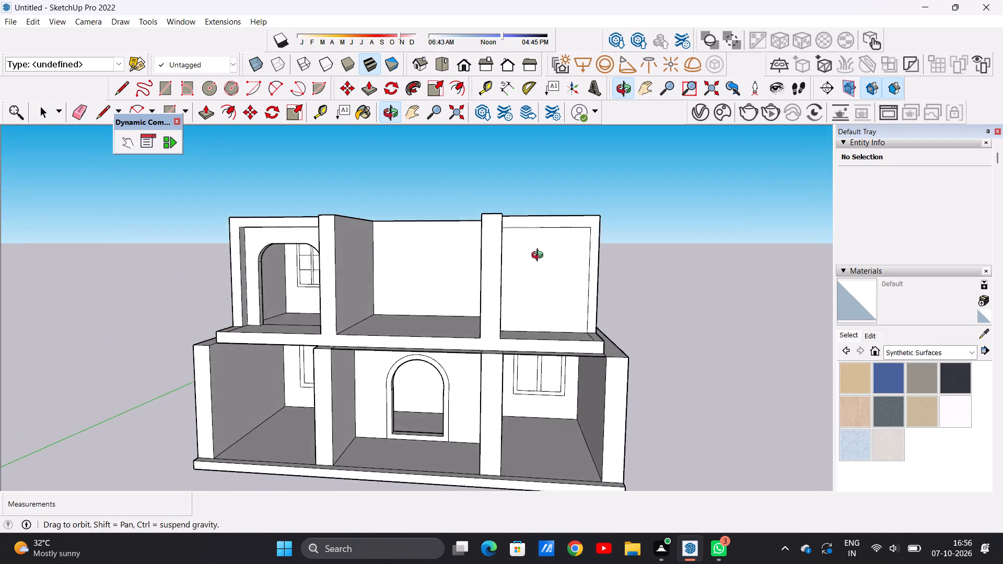
pyautogui.moveTo(540, 256); pyautogui.dragTo(539, 249, button='middle')
pyautogui.scroll(5, 566, 266)
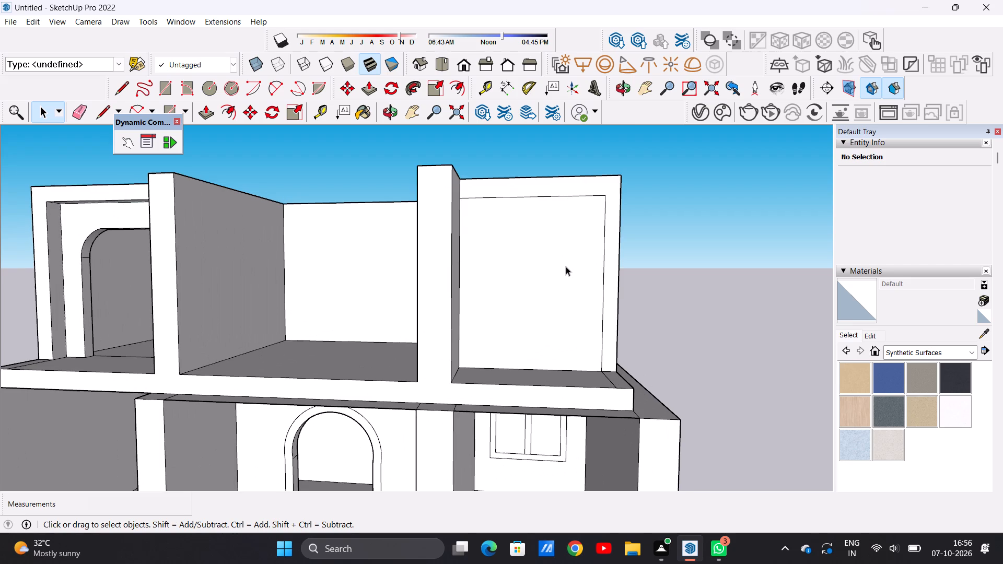
pyautogui.press('l')
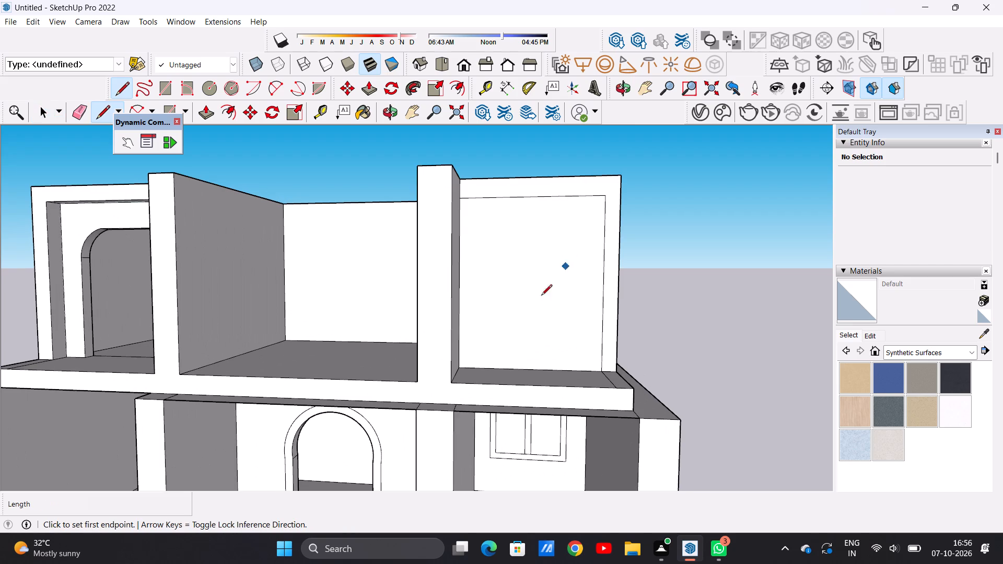
pyautogui.scroll(-7, 510, 328)
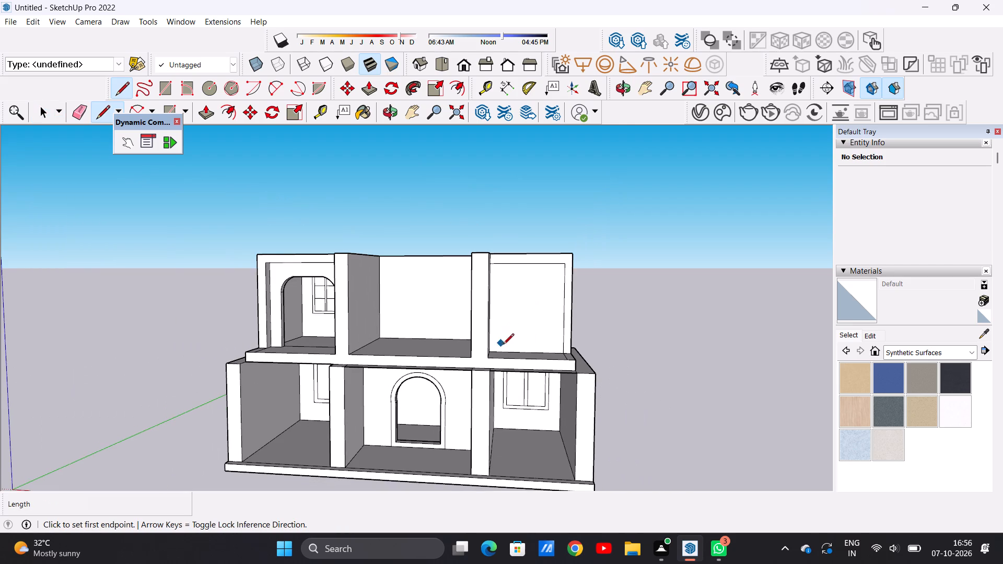
pyautogui.scroll(14, 508, 351)
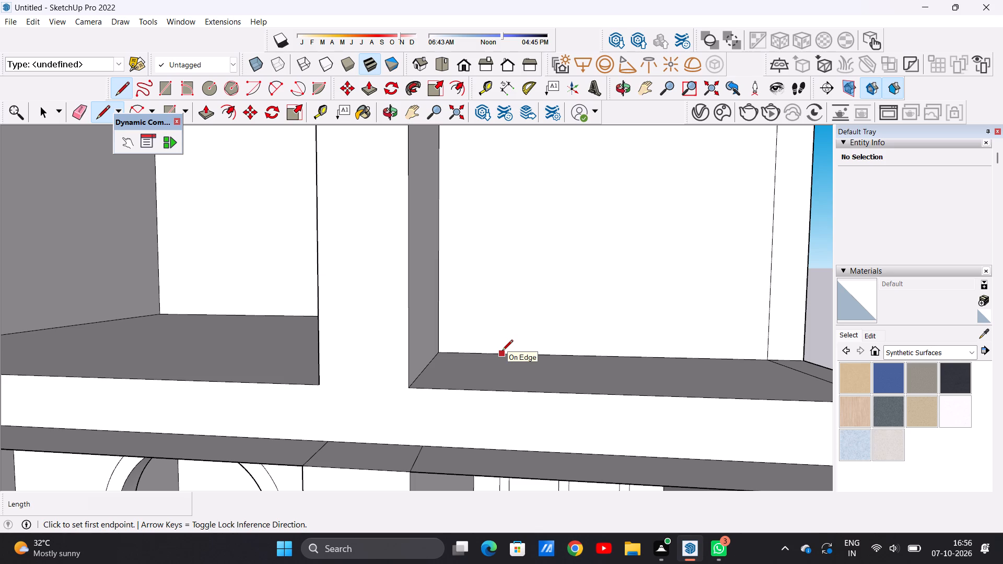
pyautogui.press('r')
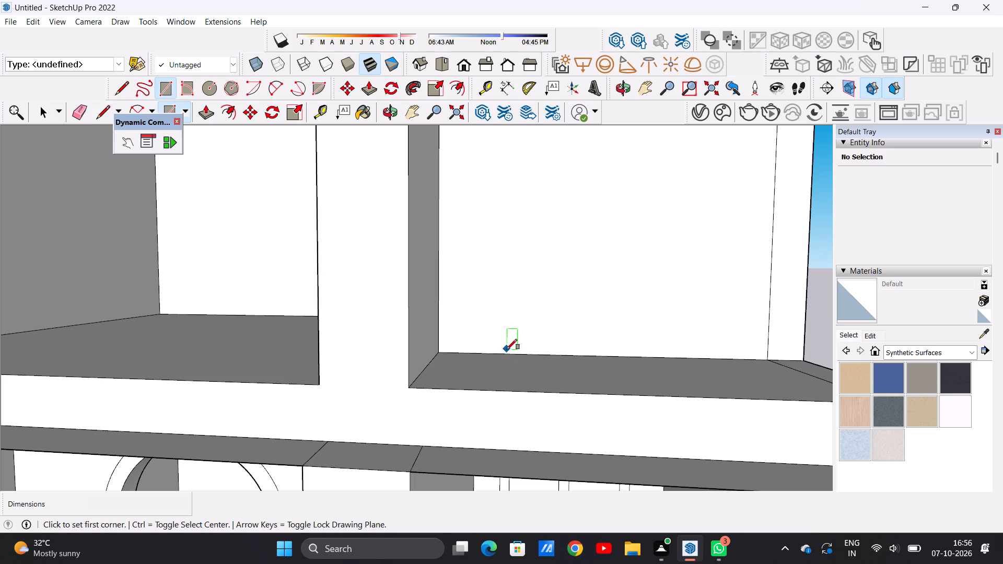
pyautogui.click(493, 353)
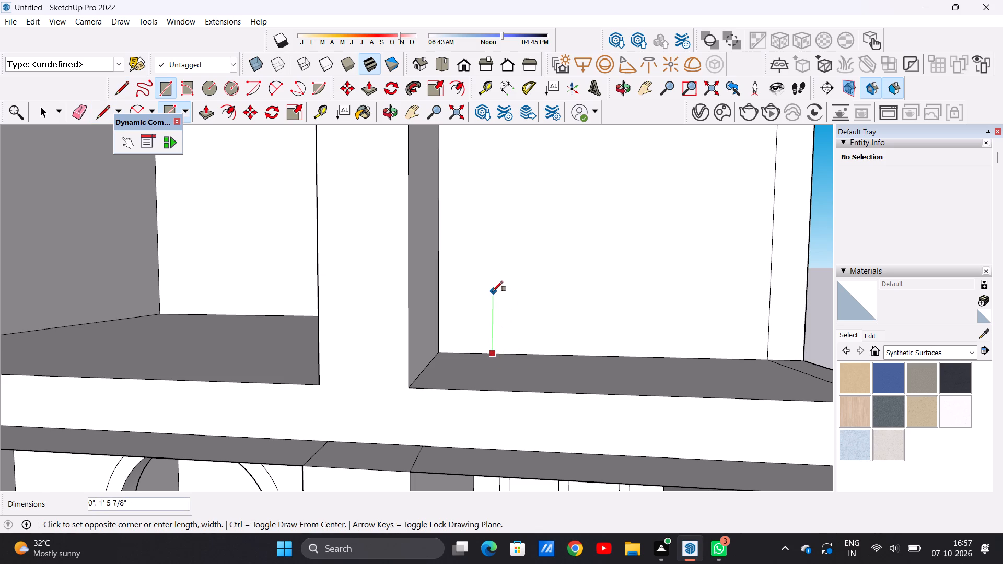
pyautogui.scroll(-17, 620, 179)
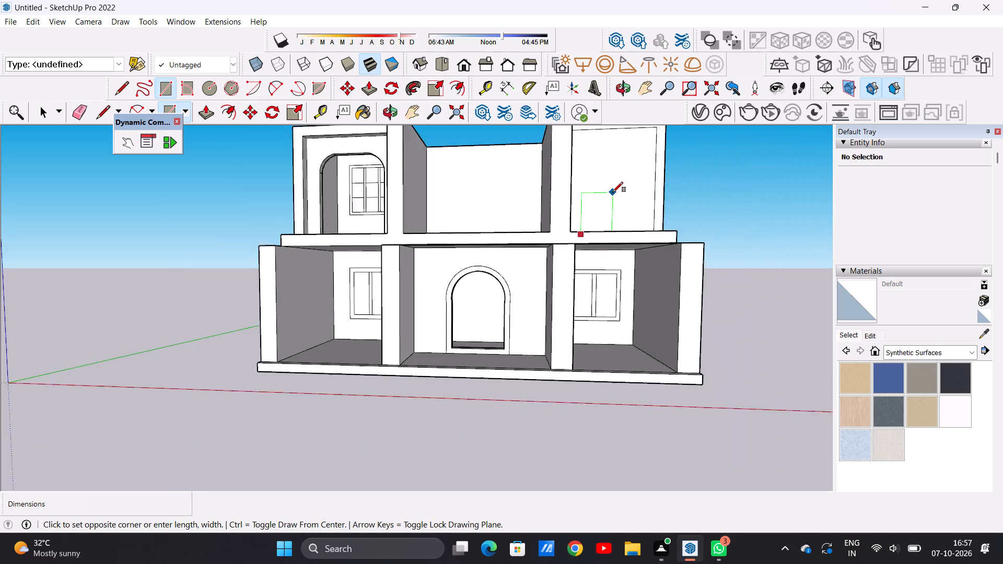
pyautogui.scroll(-2, 613, 192)
pyautogui.scroll(9, 634, 162)
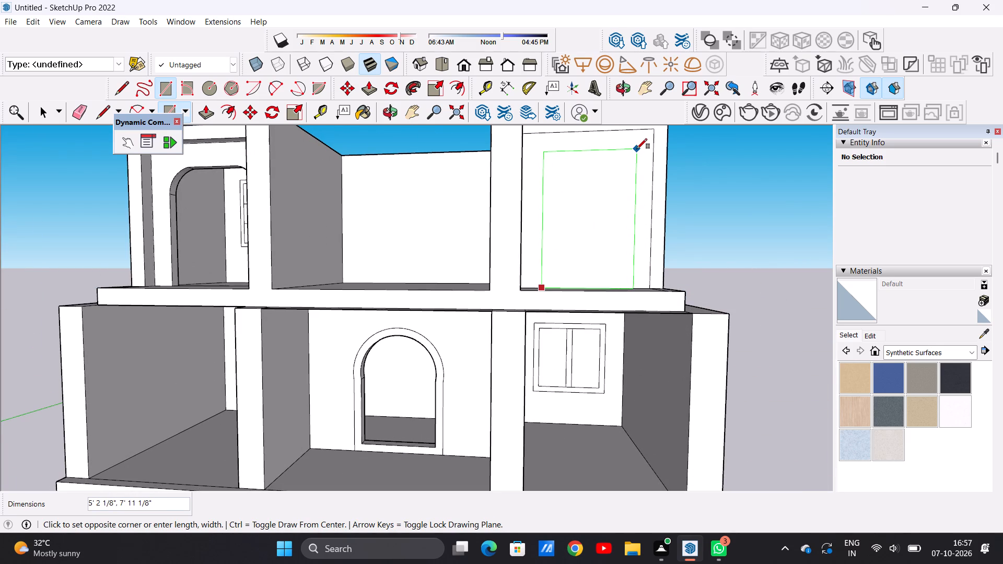
pyautogui.click(637, 149)
pyautogui.press('space')
# Draw tangent arcs across both upper corners of the new doorway rectangle, with chords about 1' 9 1/4" and 1' 6 13/16".
pyautogui.scroll(-2, 568, 278)
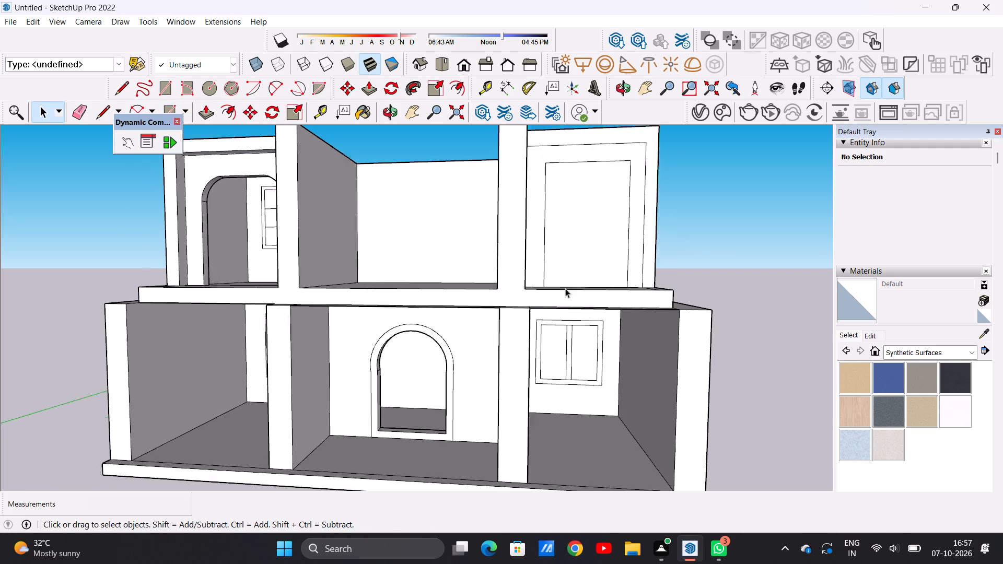
pyautogui.scroll(-12, 565, 288)
pyautogui.scroll(15, 589, 234)
pyautogui.scroll(6, 574, 295)
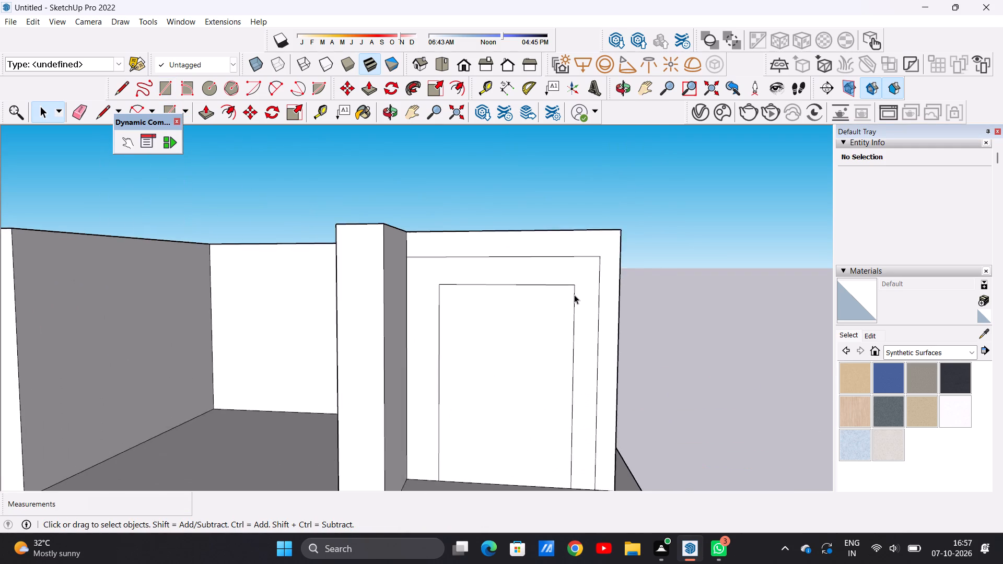
pyautogui.scroll(3, 574, 295)
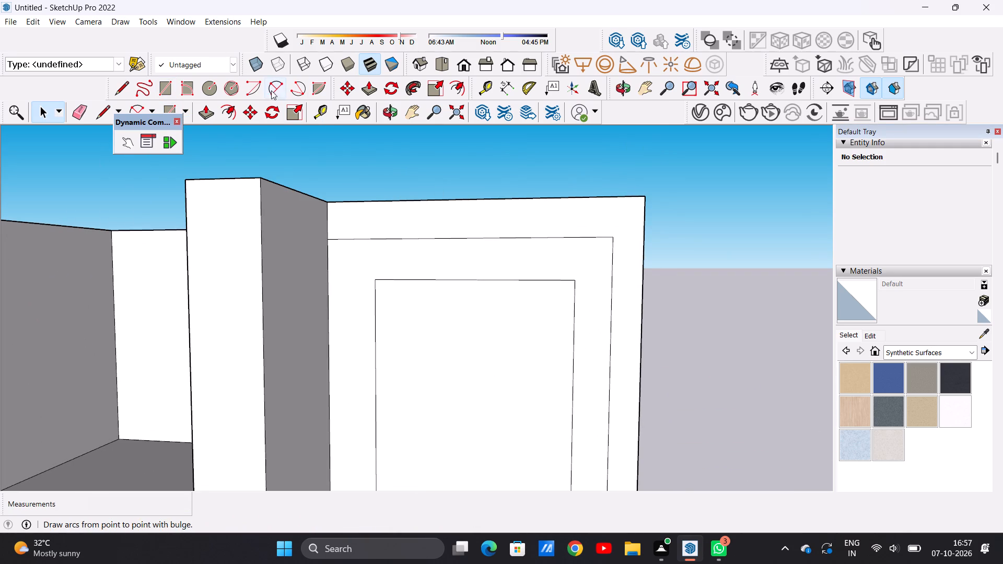
pyautogui.click(270, 83)
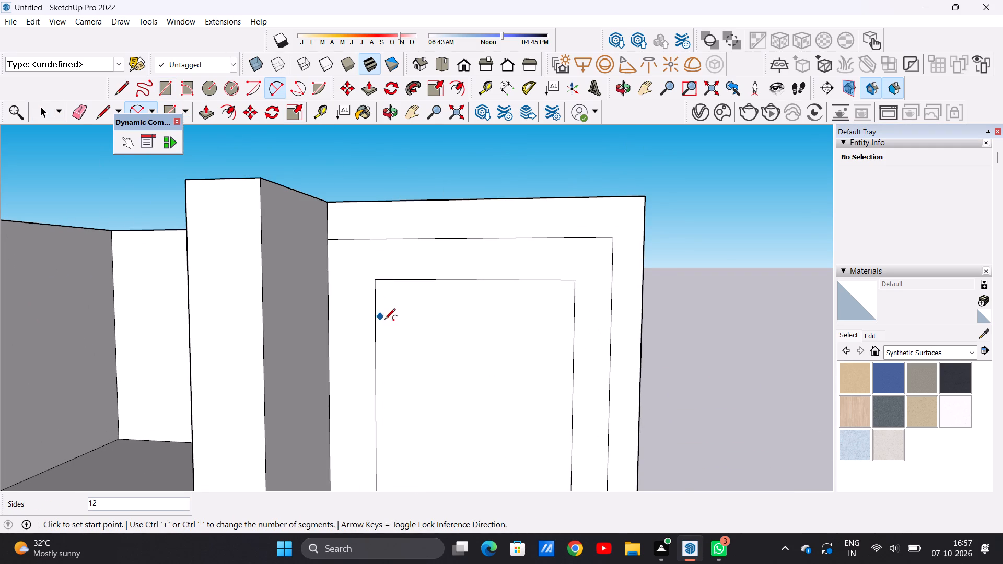
pyautogui.click(377, 330)
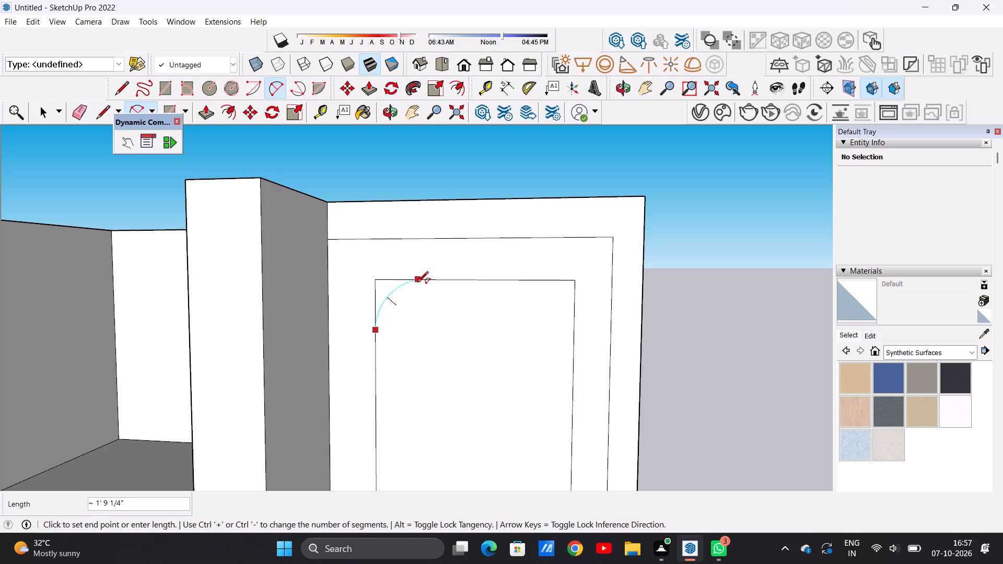
pyautogui.click(417, 283)
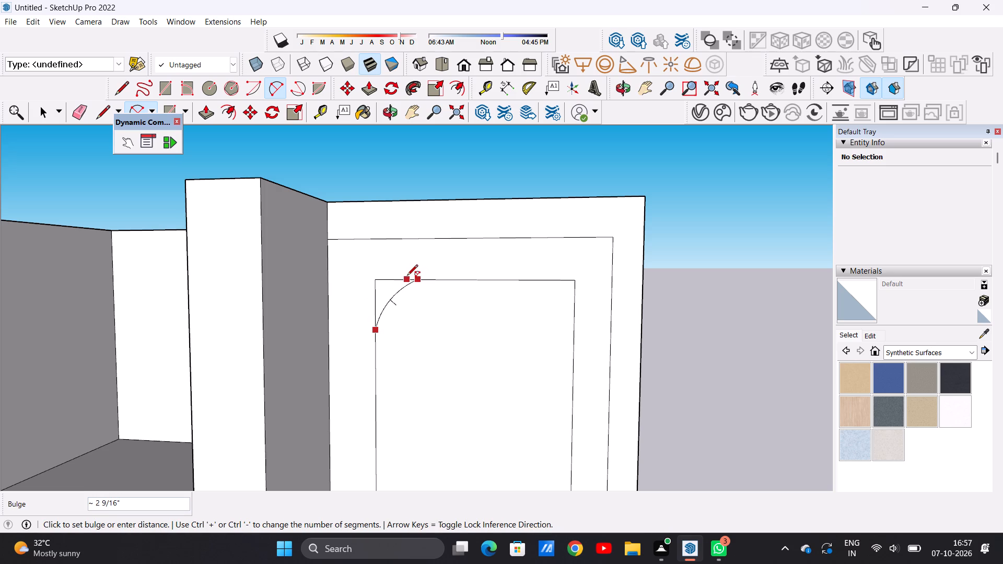
pyautogui.click(406, 276)
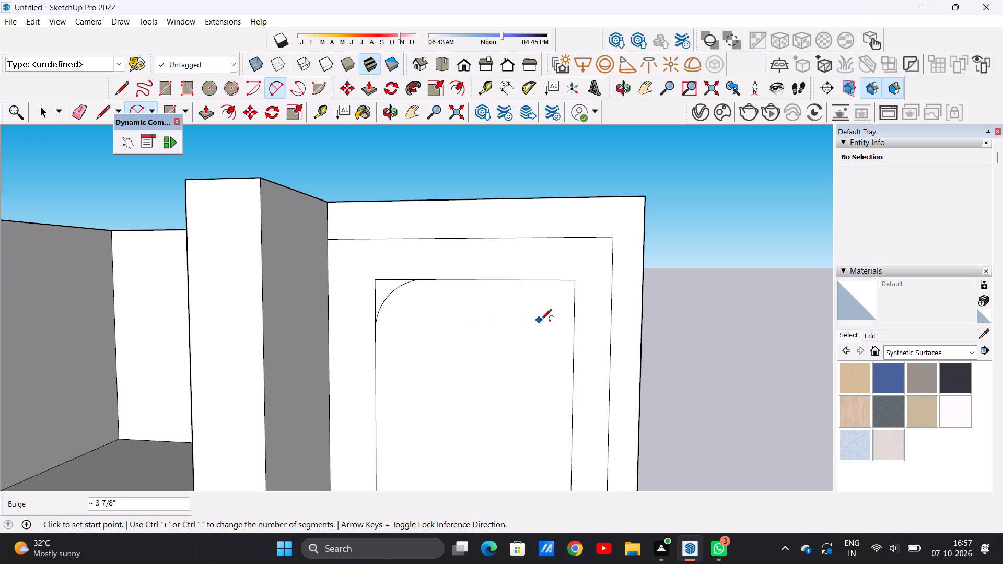
pyautogui.click(572, 324)
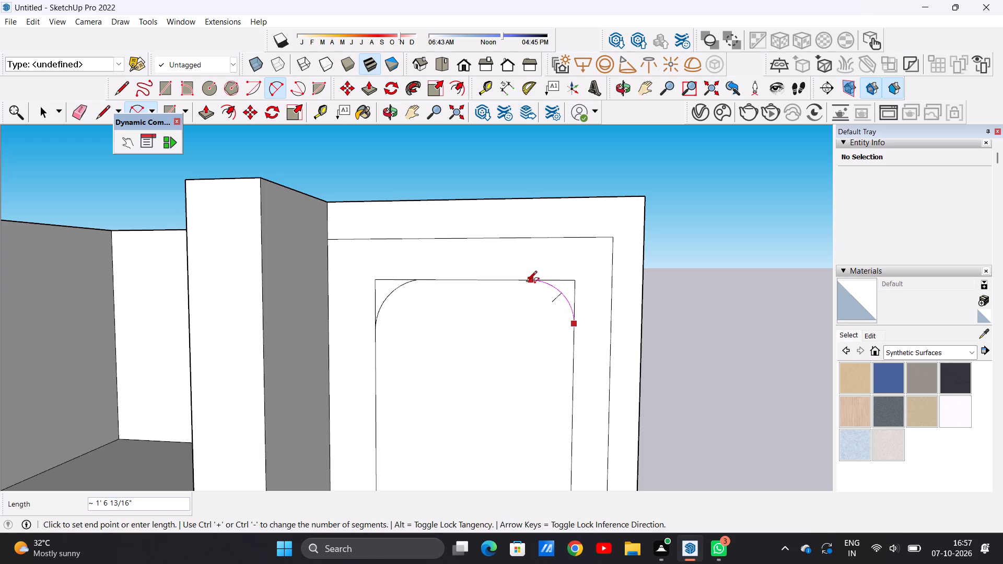
pyautogui.click(527, 283)
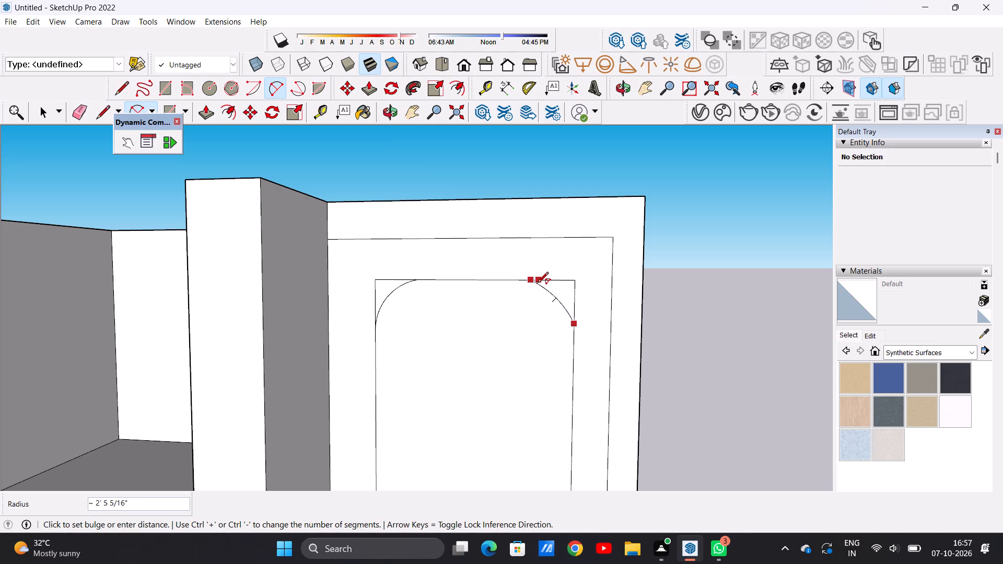
pyautogui.click(544, 281)
pyautogui.press('space')
# Erase the leftover square corner edges outside the two arcs so the doorway outline has rounded upper corners.
pyautogui.scroll(-6, 556, 296)
pyautogui.scroll(6, 562, 318)
pyautogui.press('e')
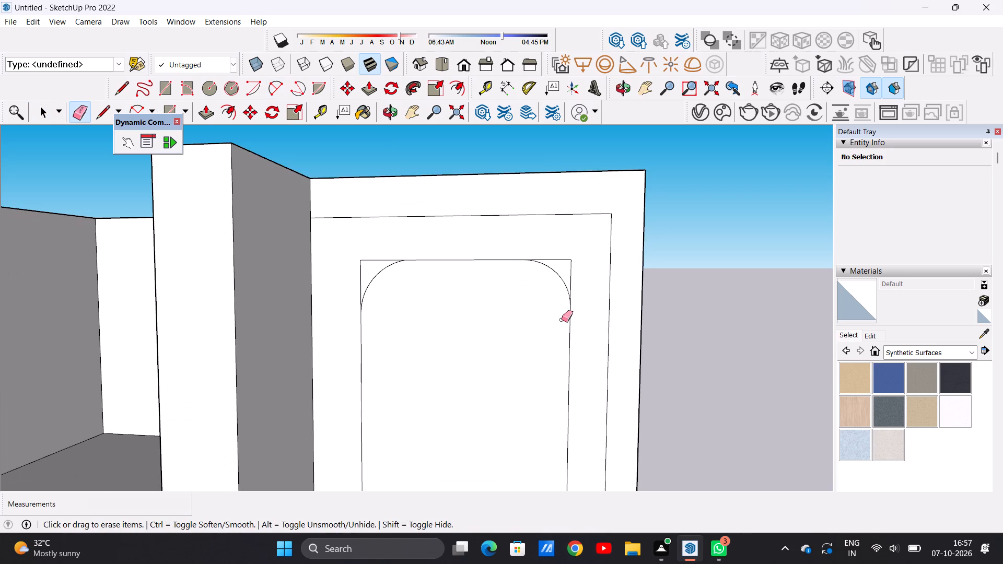
pyautogui.scroll(5, 581, 275)
pyautogui.moveTo(553, 246); pyautogui.dragTo(570, 279)
pyautogui.scroll(-10, 574, 284)
pyautogui.scroll(7, 471, 280)
pyautogui.moveTo(428, 261); pyautogui.dragTo(399, 279)
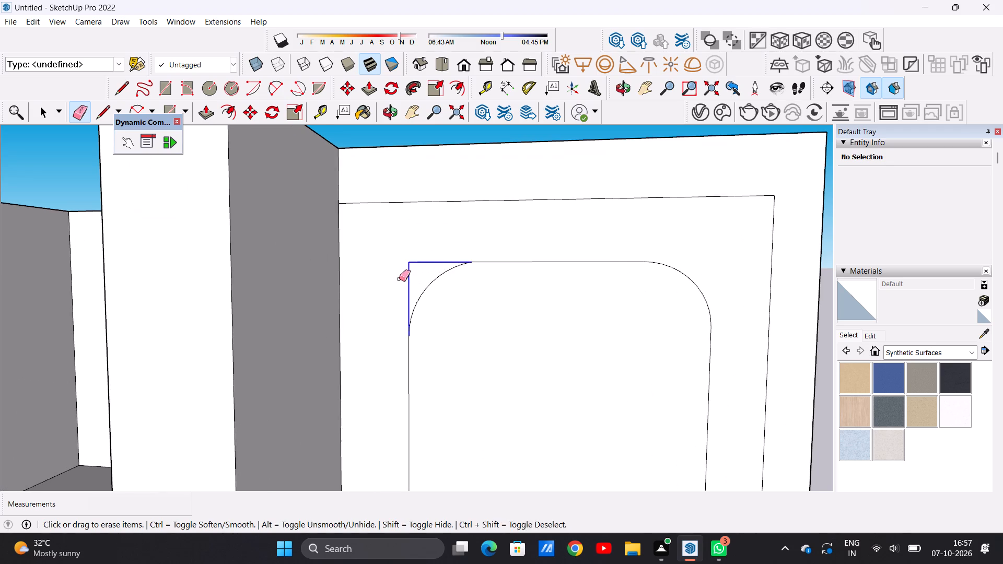
pyautogui.moveTo(399, 279); pyautogui.dragTo(399, 279)
pyautogui.press('space')
# Push/Pull the round-cornered doorway face back through the full wall thickness to cut an opening into the end room.
pyautogui.scroll(-18, 440, 277)
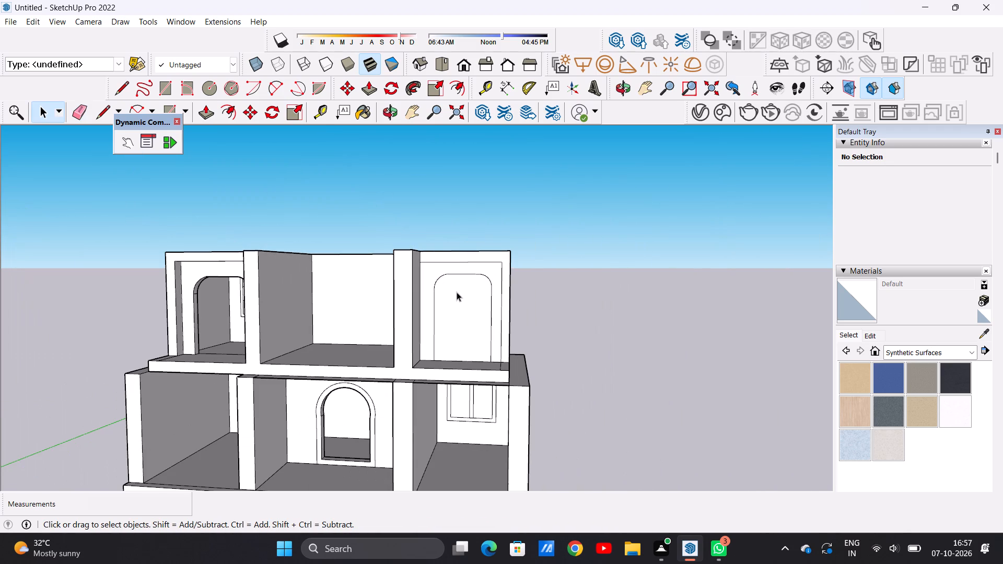
pyautogui.scroll(6, 457, 292)
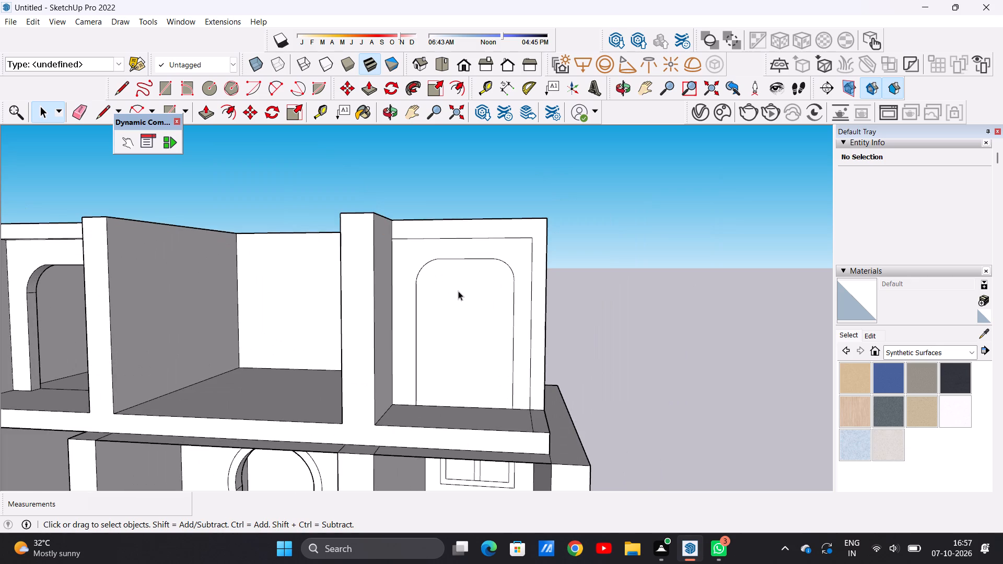
pyautogui.moveTo(483, 285); pyautogui.dragTo(470, 343, button='middle')
pyautogui.scroll(-6, 451, 291)
pyautogui.moveTo(460, 284); pyautogui.dragTo(394, 356, button='middle')
pyautogui.scroll(6, 434, 338)
pyautogui.press('p')
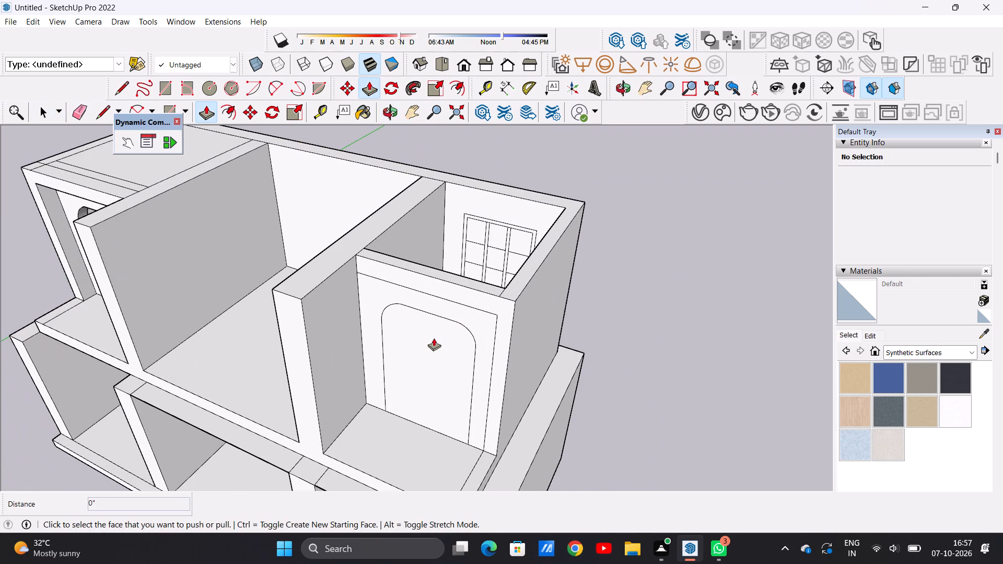
pyautogui.moveTo(453, 309); pyautogui.dragTo(431, 359, button='middle')
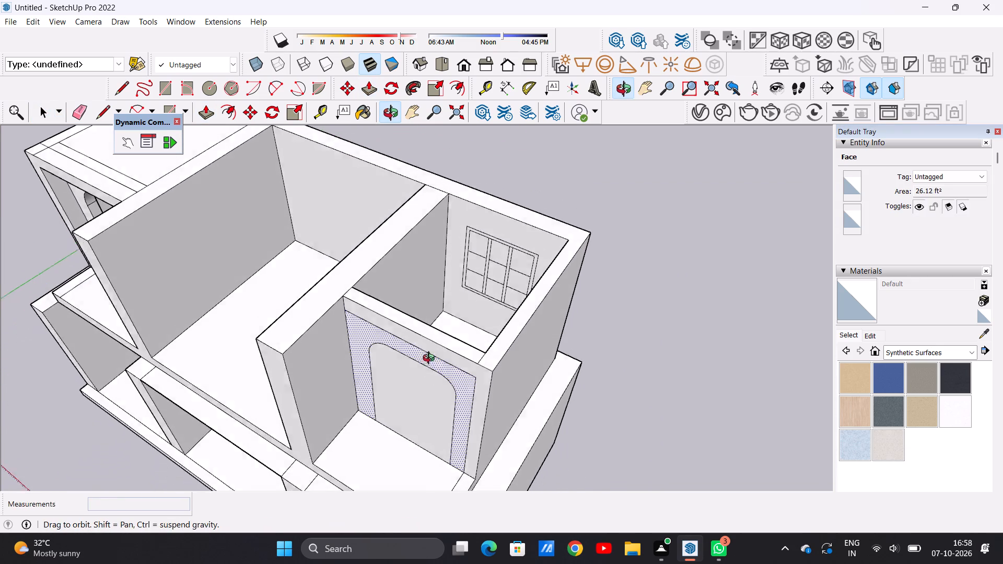
pyautogui.moveTo(431, 359); pyautogui.dragTo(426, 368, button='middle')
pyautogui.click(418, 394)
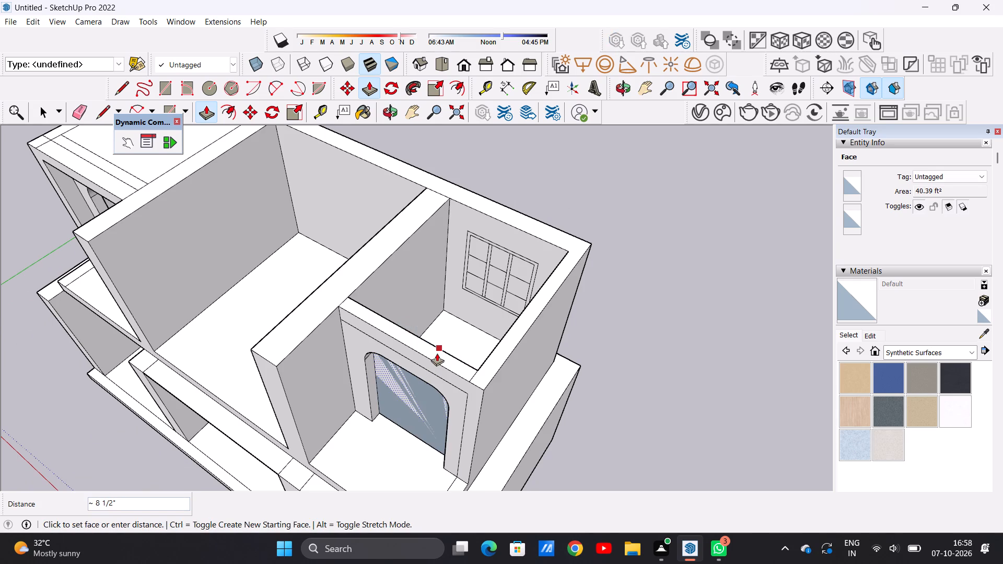
pyautogui.click(437, 353)
pyautogui.press('space')
# Push/Pull the L-shaped border face above and beside the new opening outward 7 5/16".
pyautogui.scroll(-6, 405, 368)
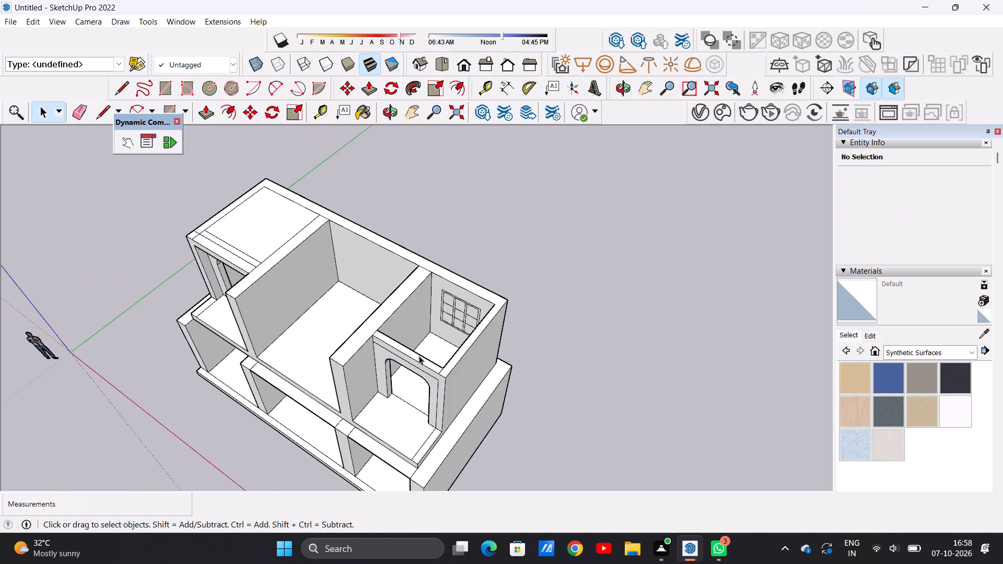
pyautogui.scroll(-4, 419, 356)
pyautogui.middleClick(380, 408)
pyautogui.scroll(4, 400, 410)
pyautogui.moveTo(400, 410); pyautogui.dragTo(433, 301, button='middle')
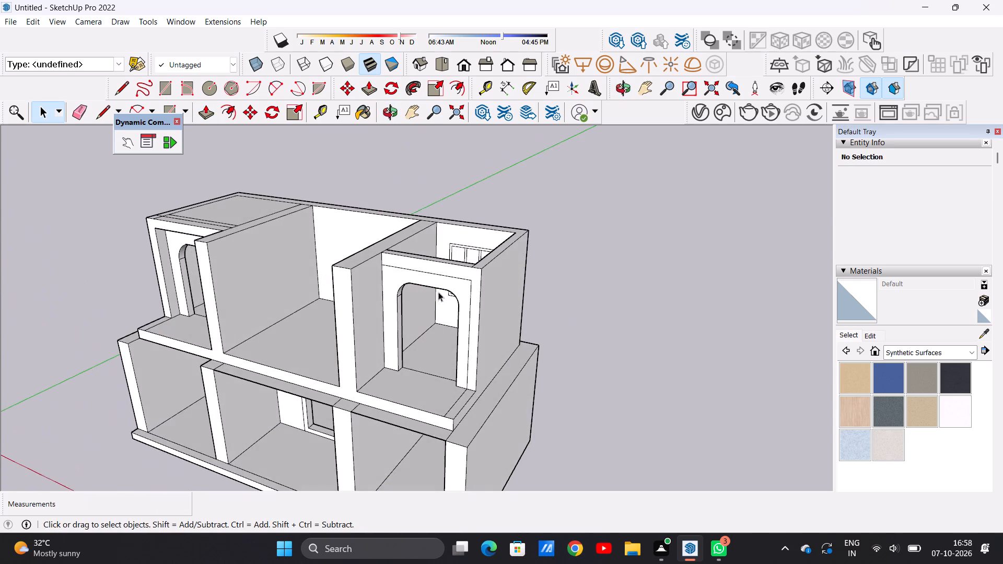
pyautogui.scroll(9, 476, 291)
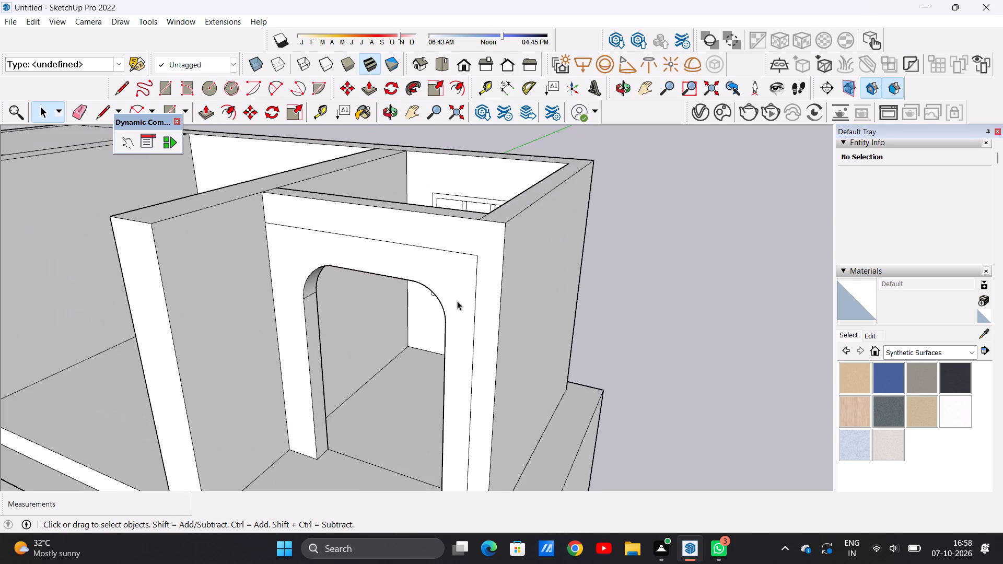
pyautogui.scroll(2, 485, 246)
pyautogui.press('p')
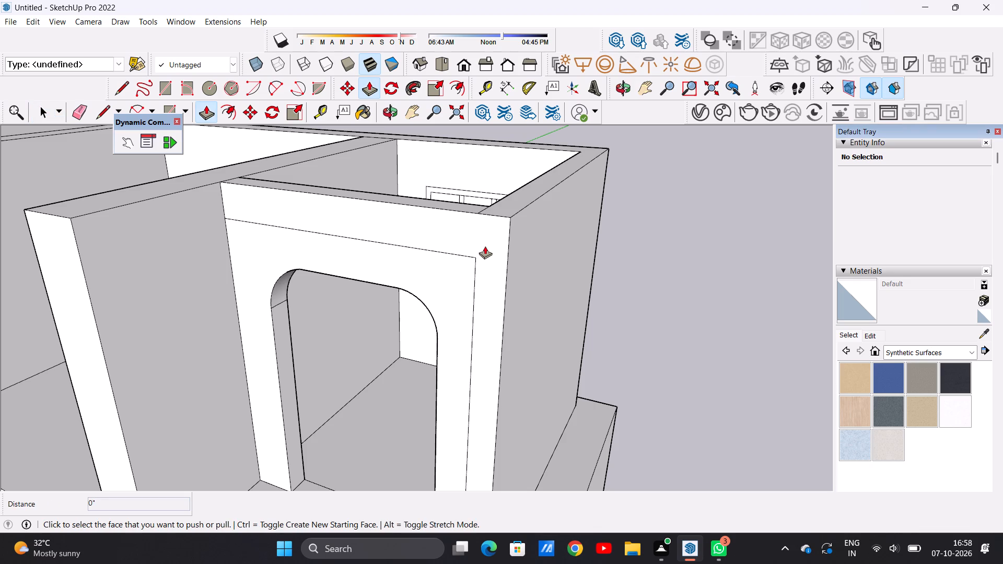
pyautogui.click(486, 245)
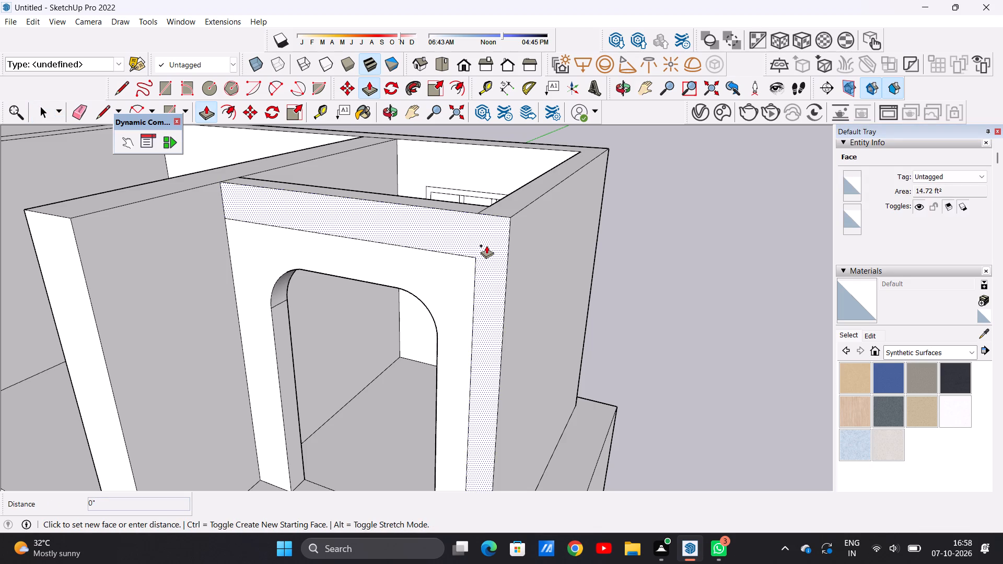
pyautogui.click(477, 255)
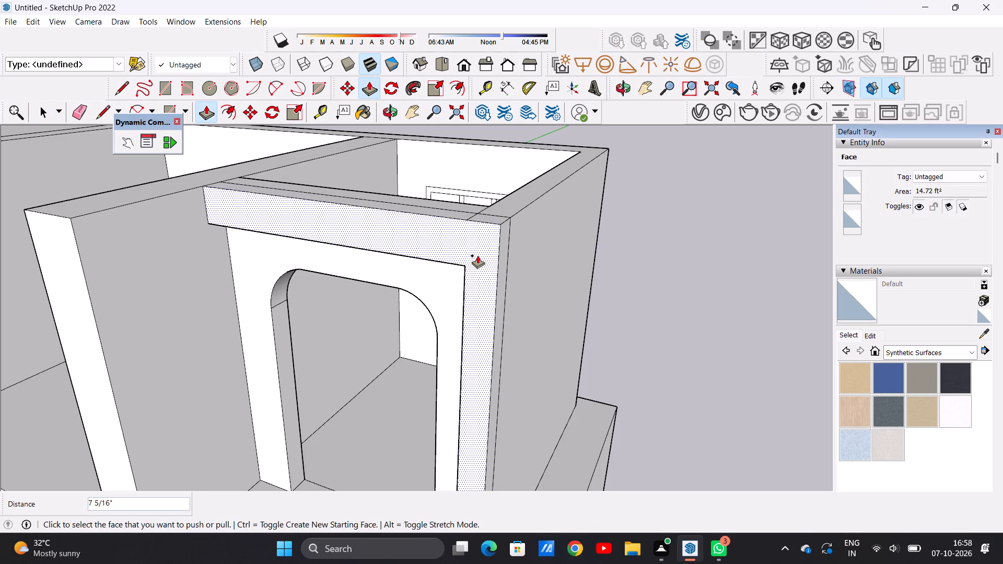
pyautogui.press('space')
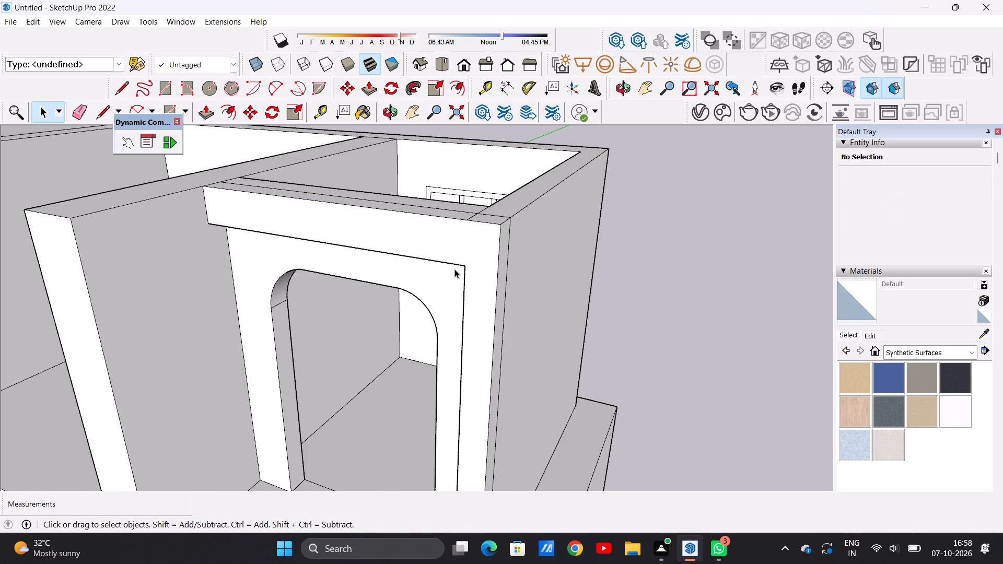
# Examine the upper floor from the front and above, comparing both arched end openings and the open middle room.
pyautogui.scroll(-17, 450, 272)
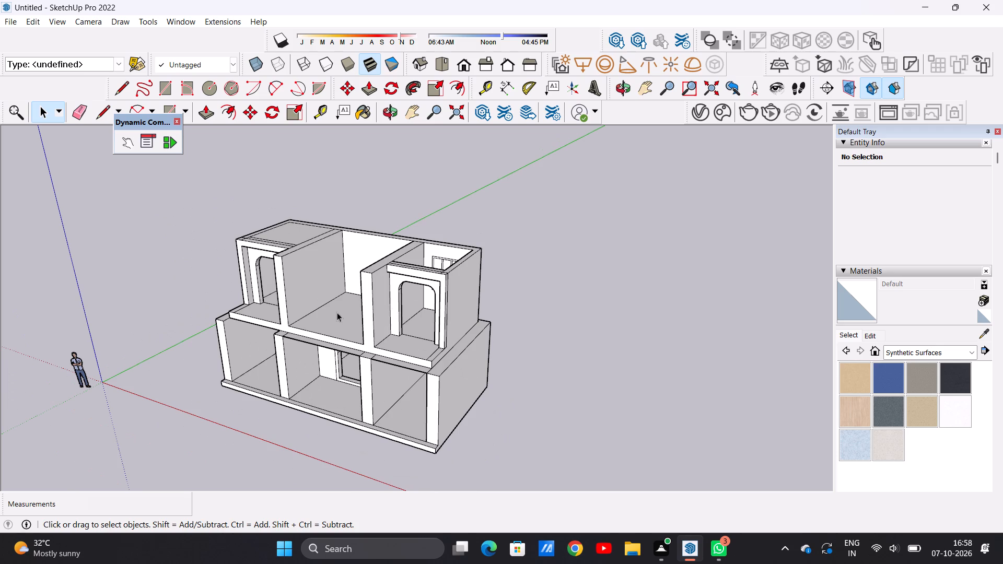
pyautogui.scroll(1, 334, 316)
pyautogui.middleClick(334, 316)
pyautogui.scroll(13, 444, 286)
pyautogui.moveTo(356, 302); pyautogui.dragTo(552, 269, button='middle')
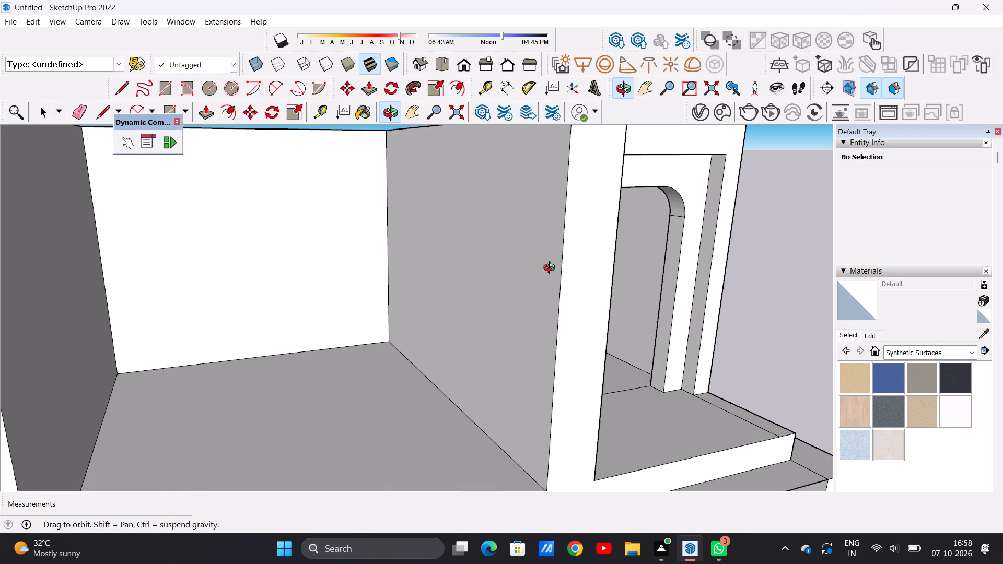
pyautogui.moveTo(552, 269); pyautogui.dragTo(549, 268, button='middle')
pyautogui.moveTo(708, 253); pyautogui.dragTo(581, 260, button='middle')
pyautogui.scroll(-6, 581, 260)
pyautogui.moveTo(586, 299); pyautogui.dragTo(584, 230, button='middle')
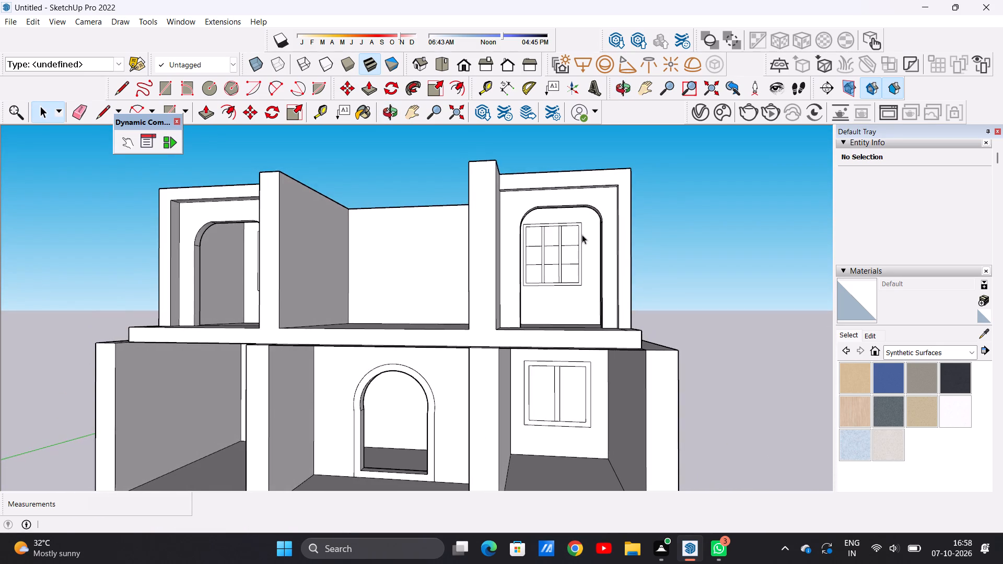
pyautogui.scroll(-10, 522, 300)
pyautogui.scroll(6, 471, 280)
pyautogui.moveTo(469, 286); pyautogui.dragTo(476, 284, button='middle')
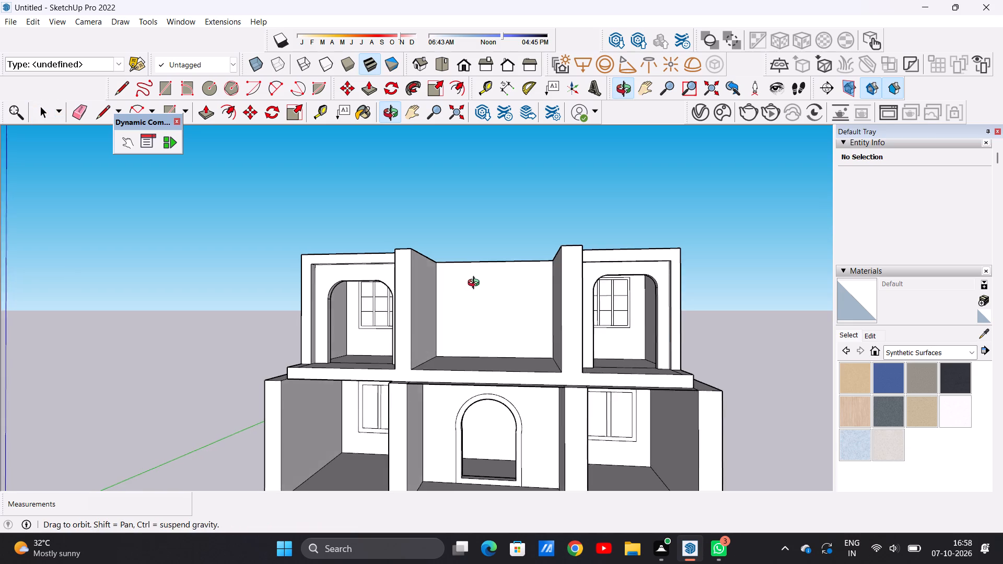
pyautogui.moveTo(476, 284); pyautogui.dragTo(483, 278, button='middle')
pyautogui.scroll(-8, 483, 279)
pyautogui.scroll(6, 500, 284)
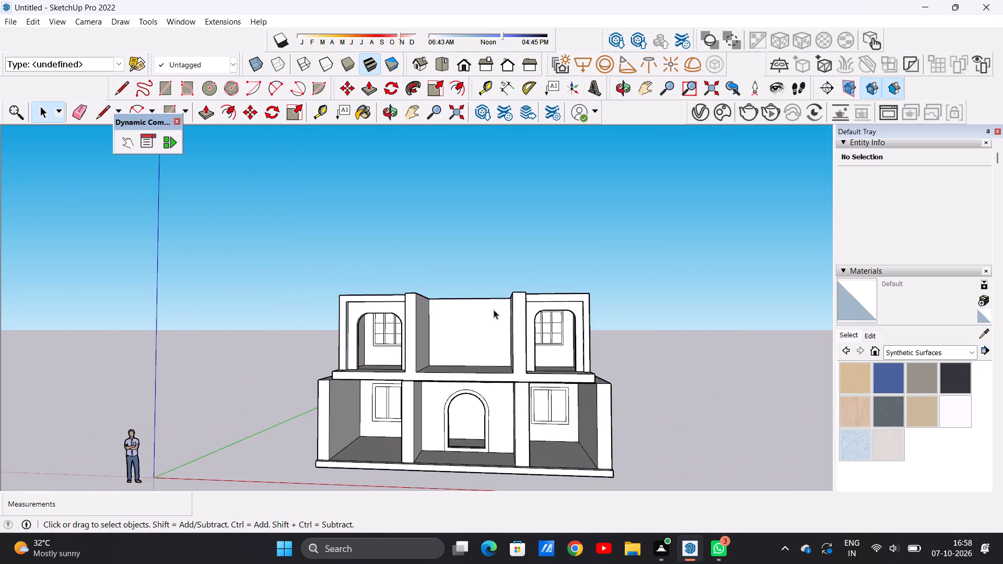
pyautogui.scroll(6, 494, 310)
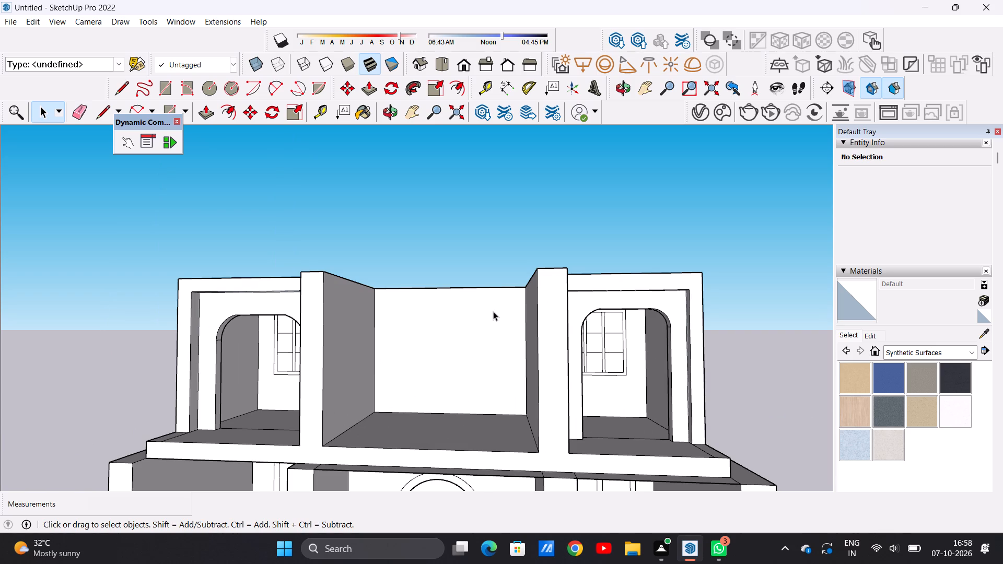
pyautogui.scroll(-9, 493, 311)
pyautogui.moveTo(477, 345); pyautogui.dragTo(488, 450, button='middle')
pyautogui.scroll(5, 490, 337)
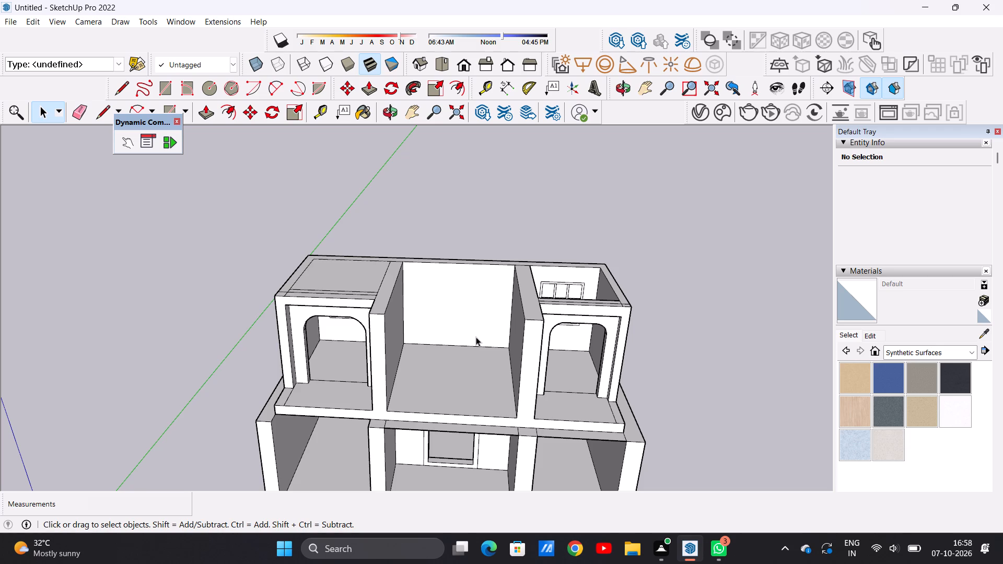
pyautogui.moveTo(451, 325); pyautogui.dragTo(429, 306, button='middle')
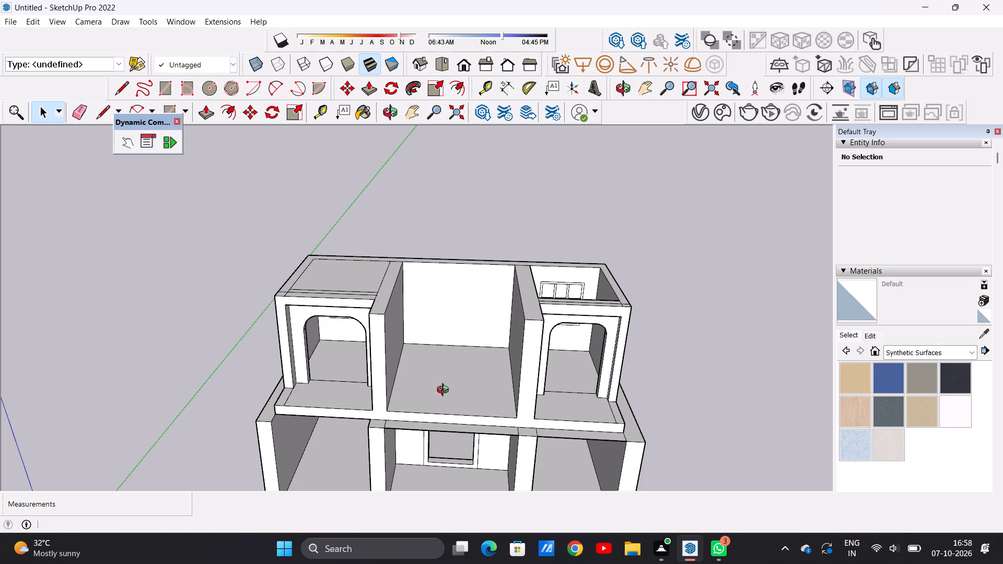
pyautogui.scroll(1, 444, 342)
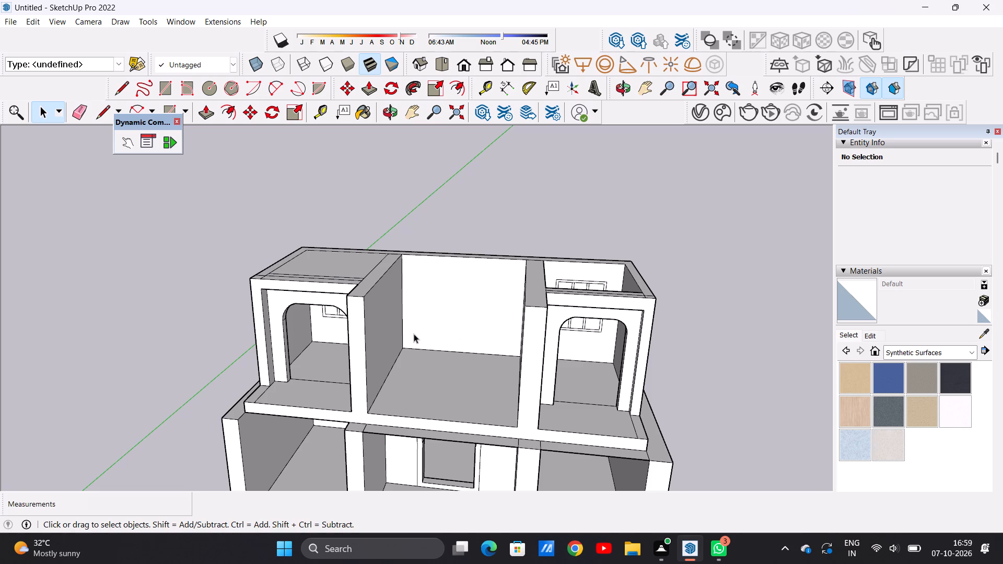
pyautogui.scroll(5, 472, 340)
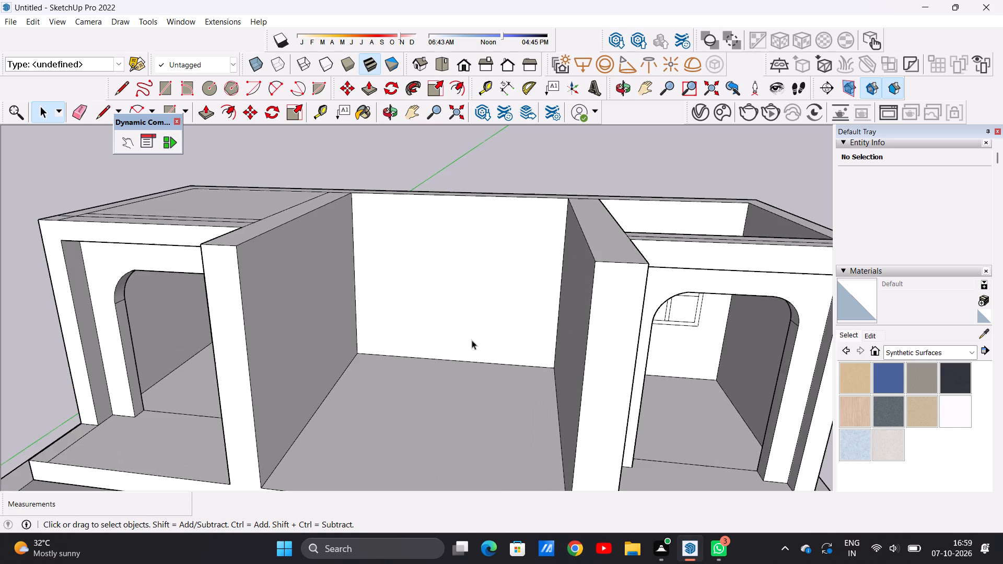
pyautogui.moveTo(472, 381); pyautogui.dragTo(461, 338, button='middle')
pyautogui.scroll(1, 456, 363)
pyautogui.moveTo(469, 339); pyautogui.dragTo(557, 344, button='middle')
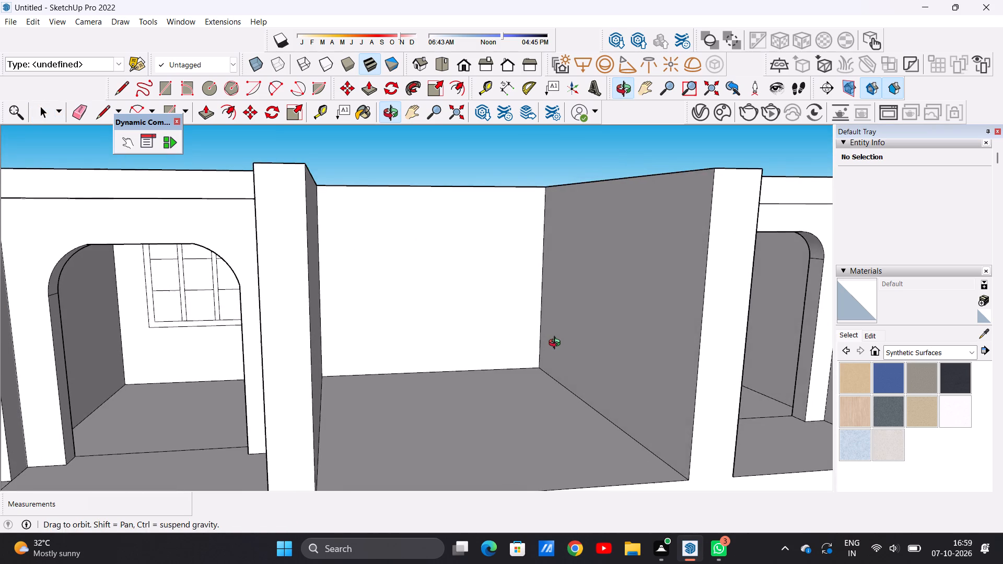
# Draw a window rectangle about 6' 10" by 6' 7" on the back wall of the upper floor's open middle room.
pyautogui.moveTo(557, 344); pyautogui.dragTo(489, 350, button='middle')
pyautogui.middleClick(489, 350)
pyautogui.middleClick(489, 350)
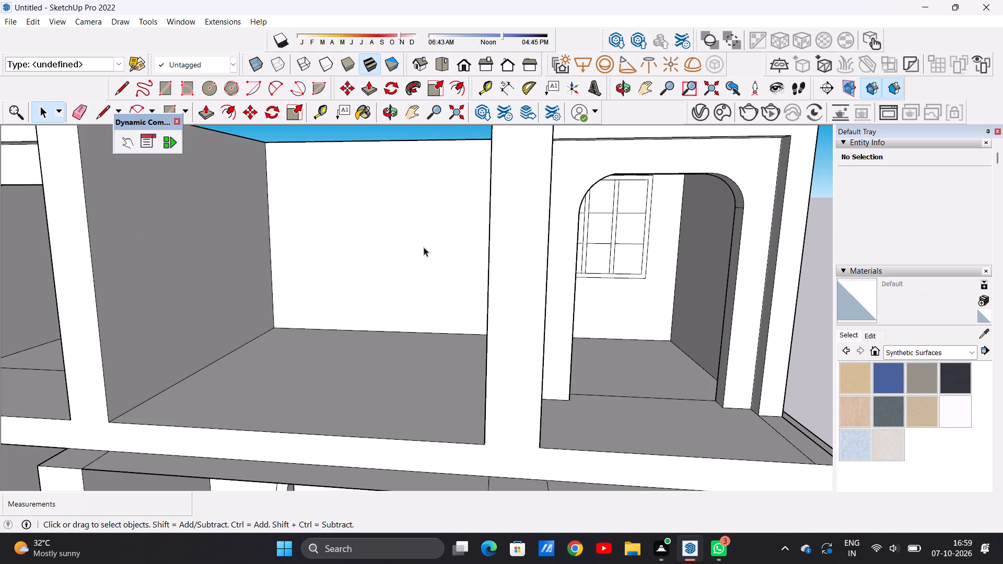
pyautogui.moveTo(426, 250); pyautogui.dragTo(448, 261, button='middle')
pyautogui.scroll(-10, 465, 276)
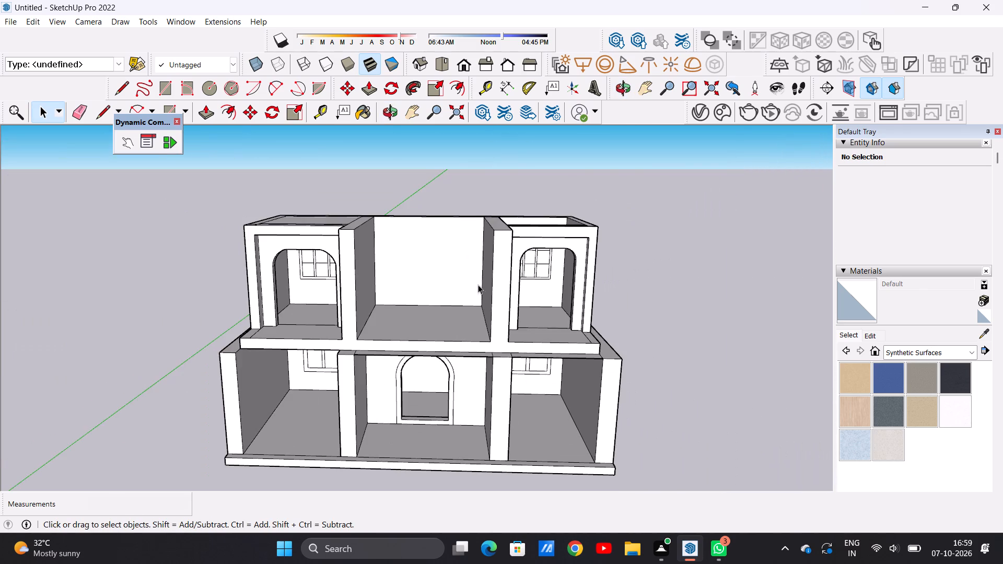
pyautogui.scroll(1, 434, 251)
pyautogui.moveTo(434, 251); pyautogui.dragTo(434, 227, button='middle')
pyautogui.scroll(10, 441, 239)
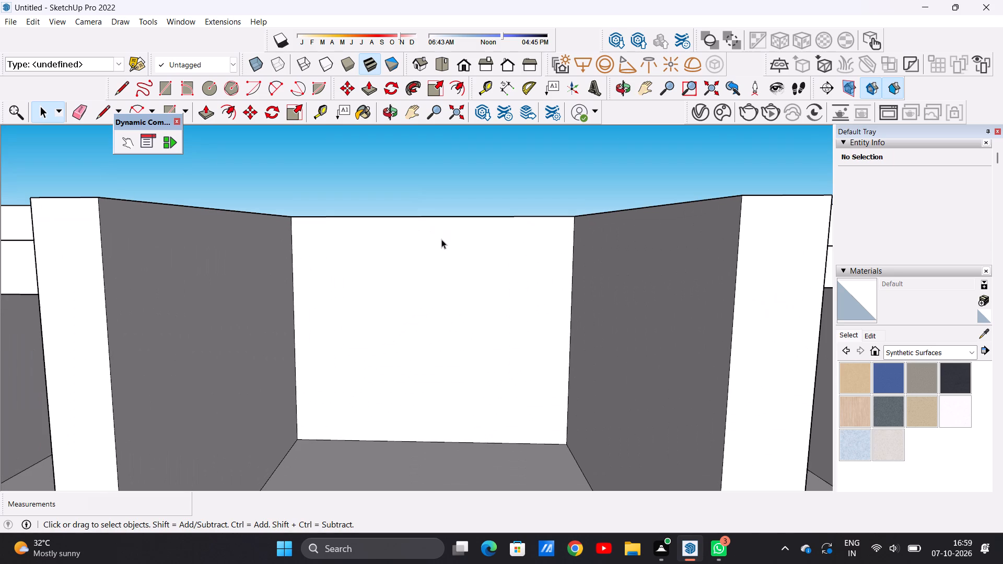
pyautogui.press('r')
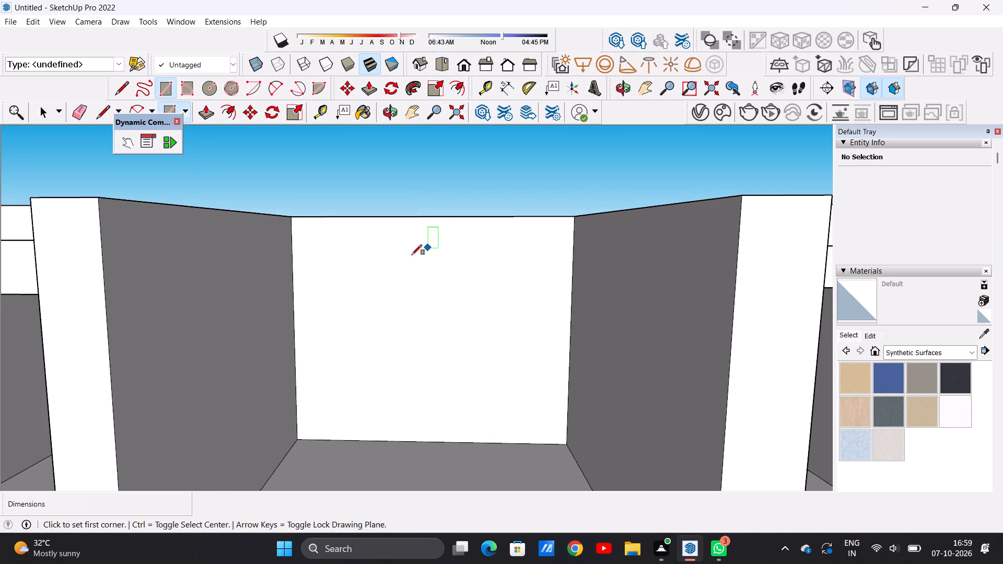
pyautogui.click(345, 258)
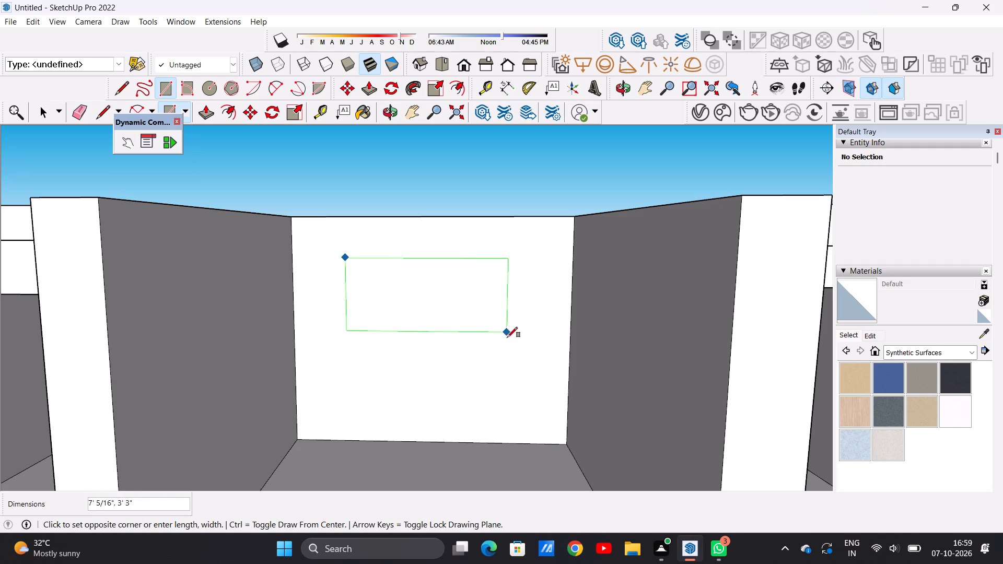
pyautogui.click(501, 407)
pyautogui.press('space')
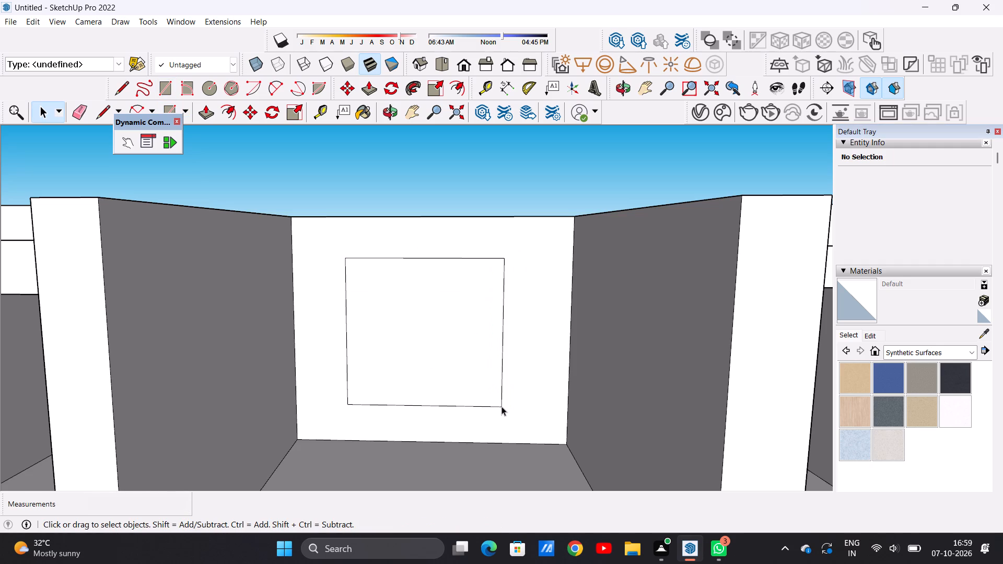
# Offset the window rectangle inward about 5 5/16" to form its frame.
pyautogui.write('OF')
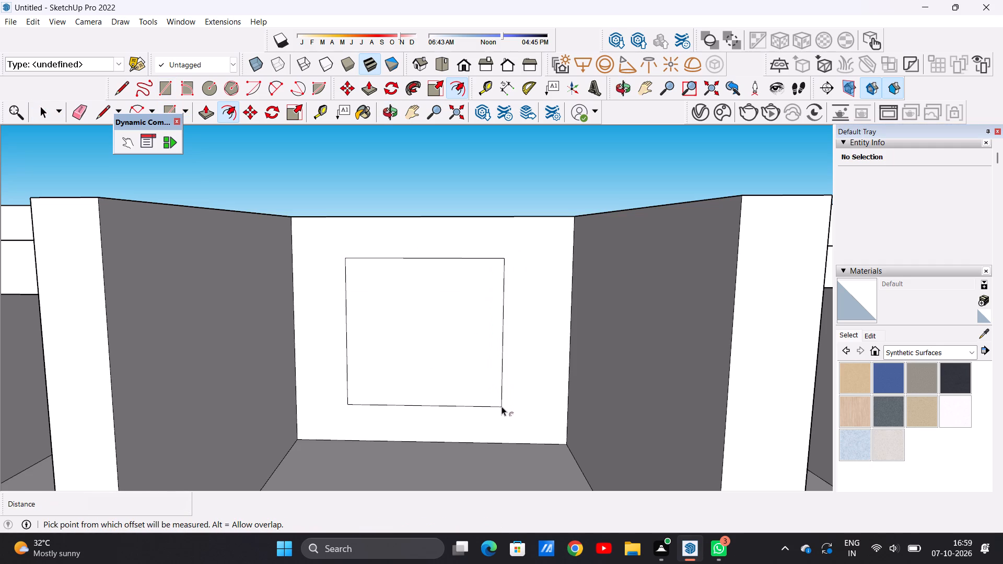
pyautogui.click(411, 271)
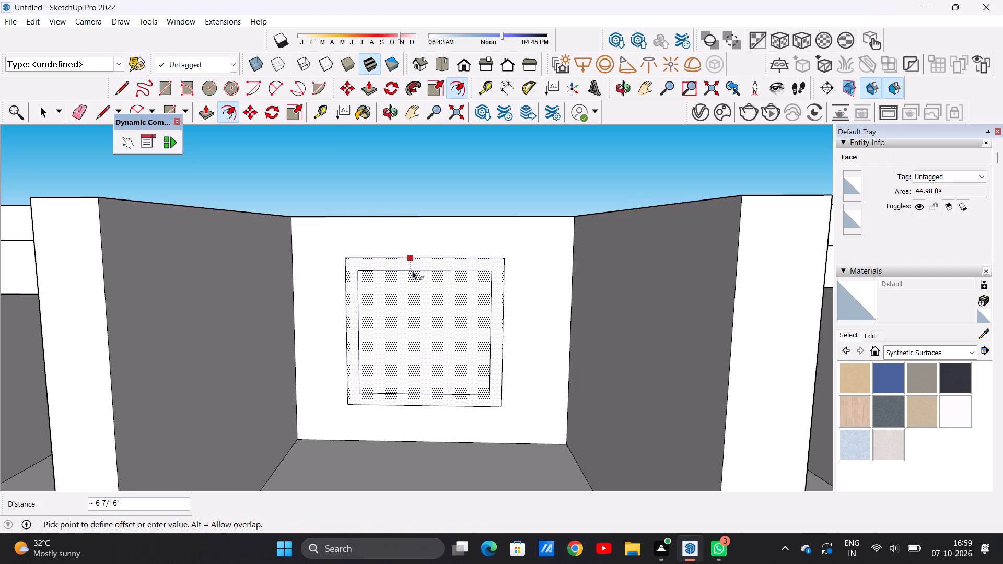
pyautogui.click(412, 268)
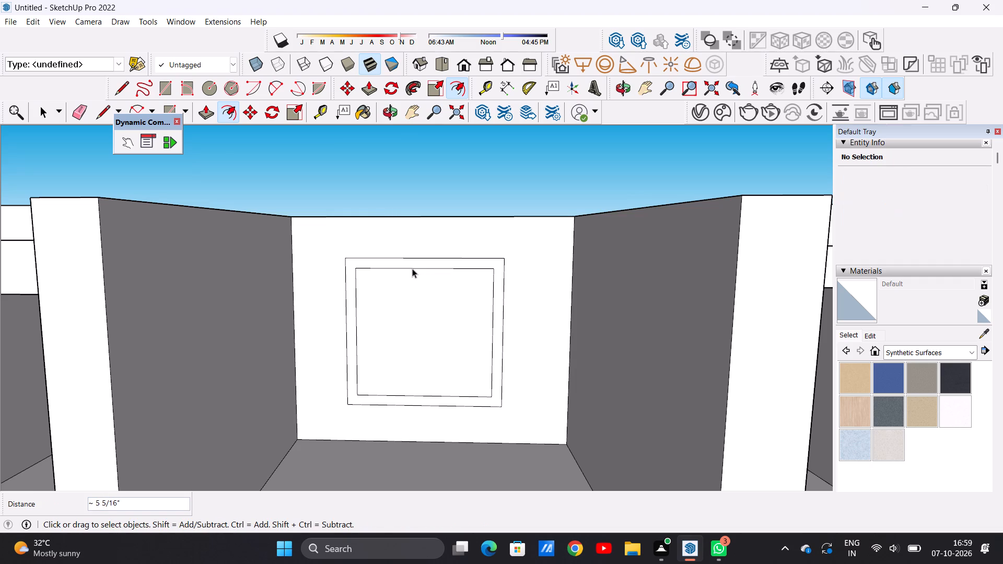
pyautogui.press('space')
# Draw two closely spaced vertical lines about 5' 8" long, a third across the inner pane, to outline a narrow mullion.
pyautogui.scroll(-5, 399, 302)
pyautogui.scroll(1, 399, 302)
pyautogui.scroll(-13, 399, 302)
pyautogui.scroll(5, 403, 307)
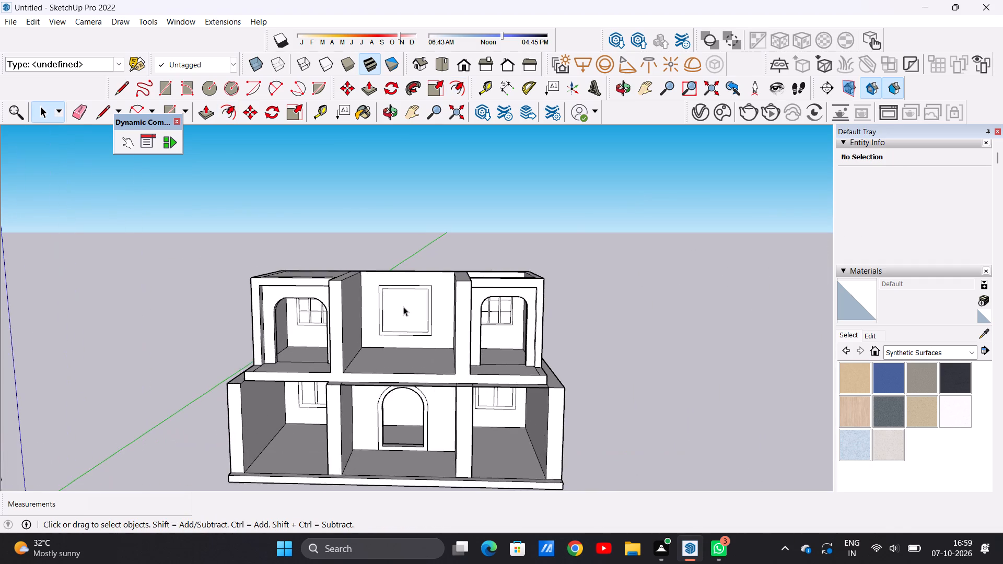
pyautogui.scroll(12, 403, 307)
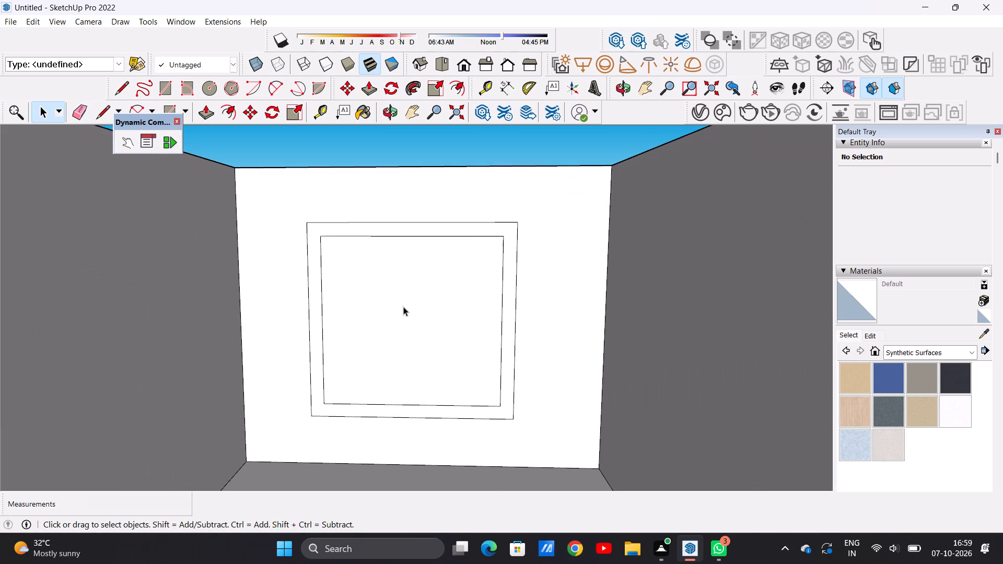
pyautogui.scroll(-7, 403, 307)
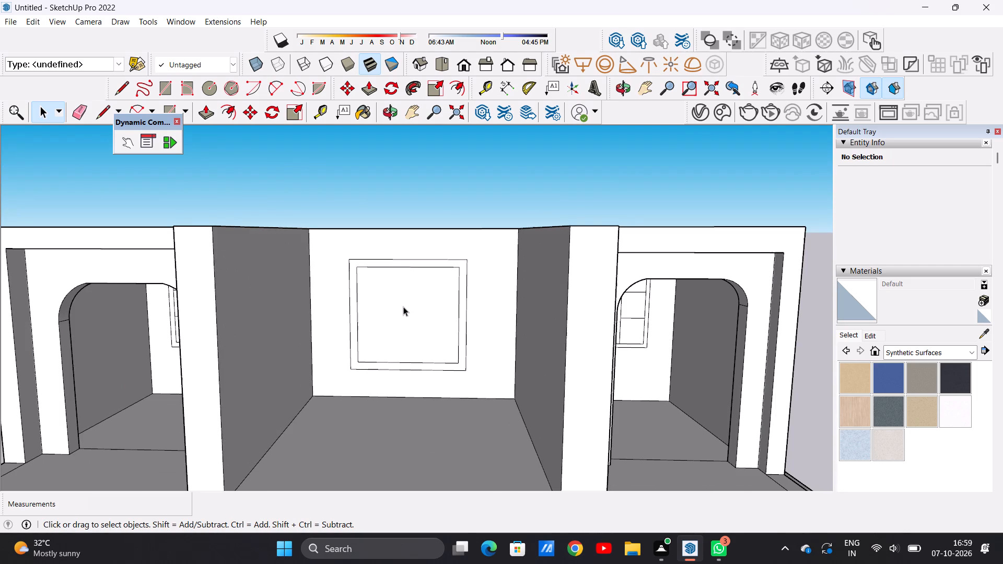
pyautogui.press('l')
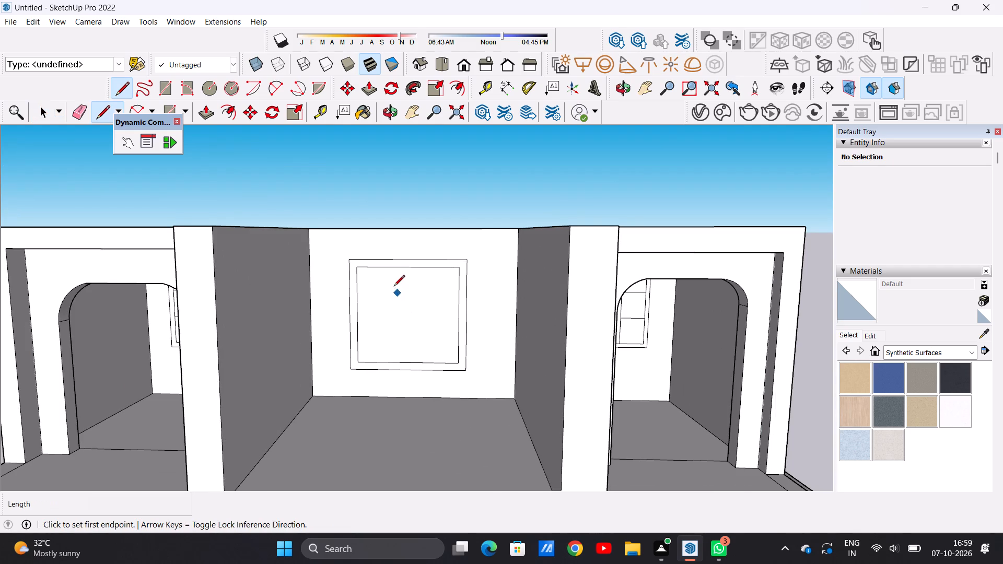
pyautogui.scroll(5, 392, 280)
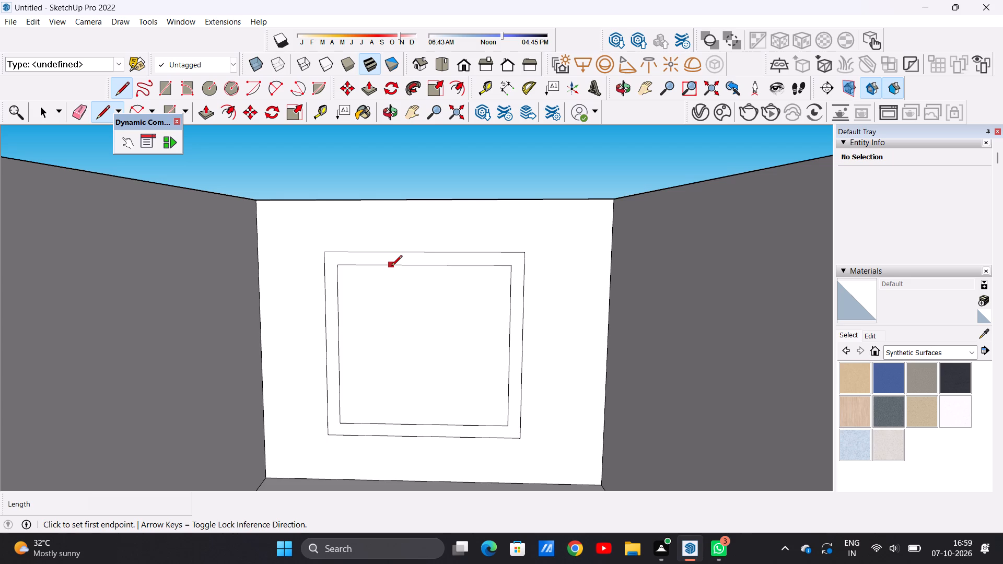
pyautogui.click(391, 267)
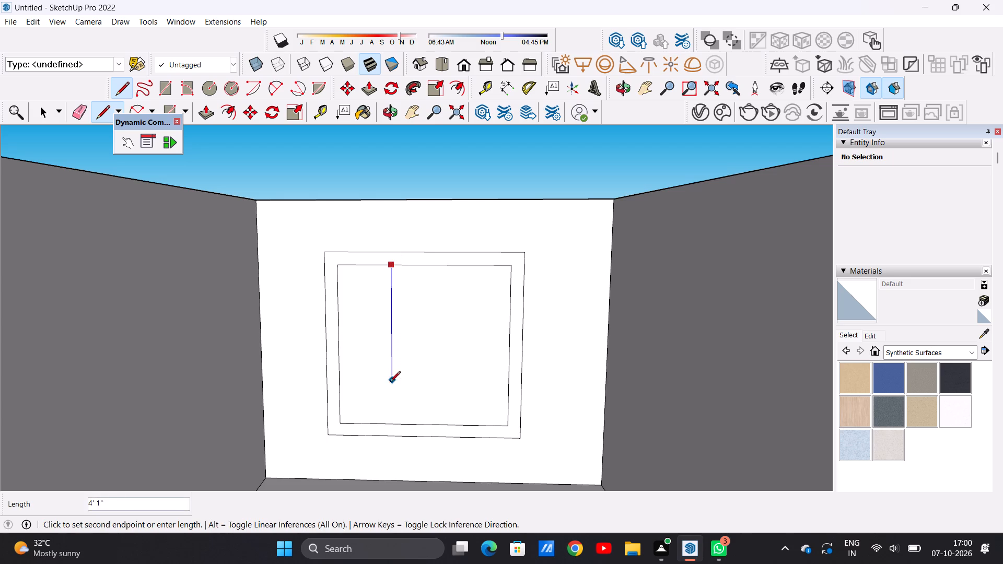
pyautogui.click(393, 421)
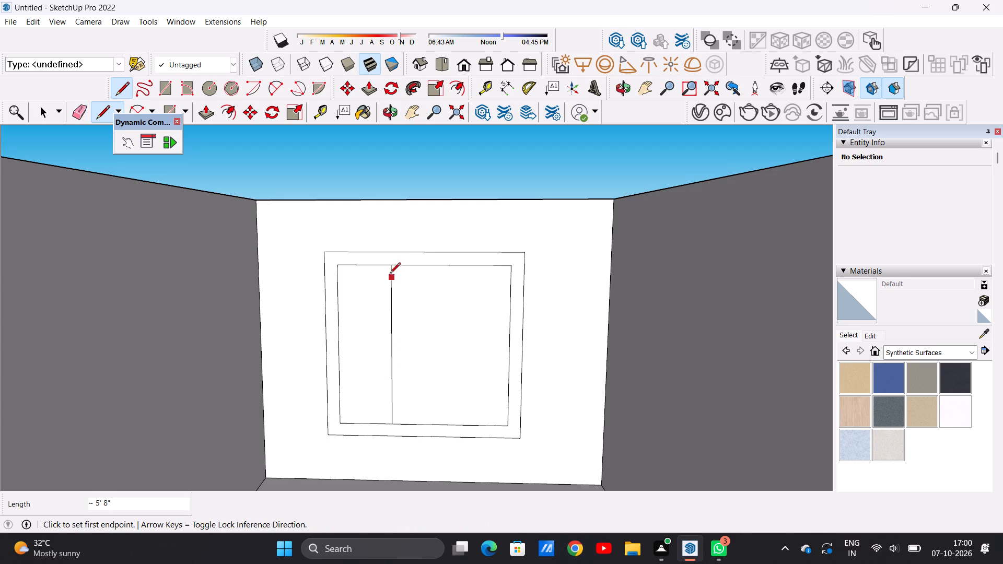
pyautogui.scroll(6, 401, 274)
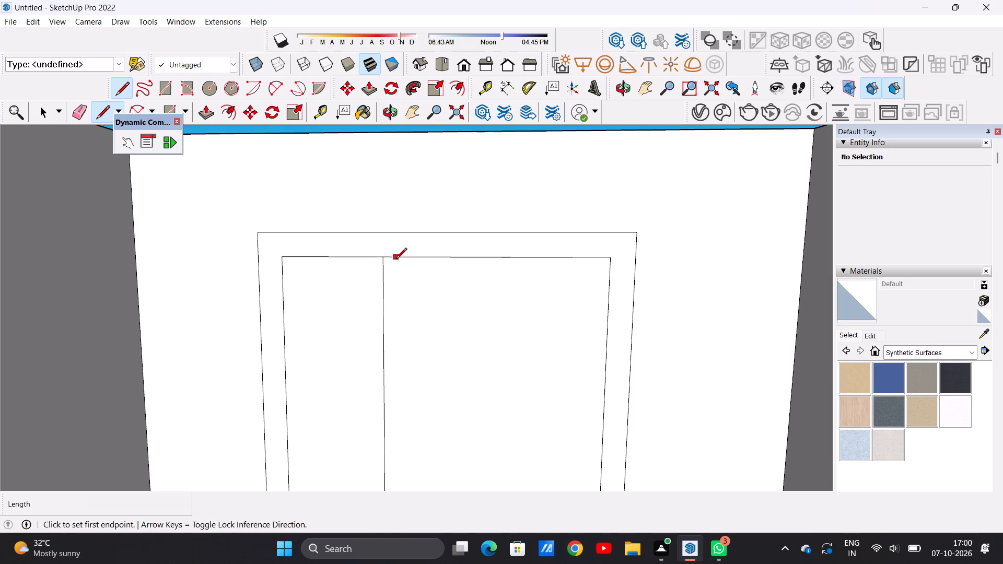
pyautogui.click(396, 260)
pyautogui.scroll(-7, 399, 278)
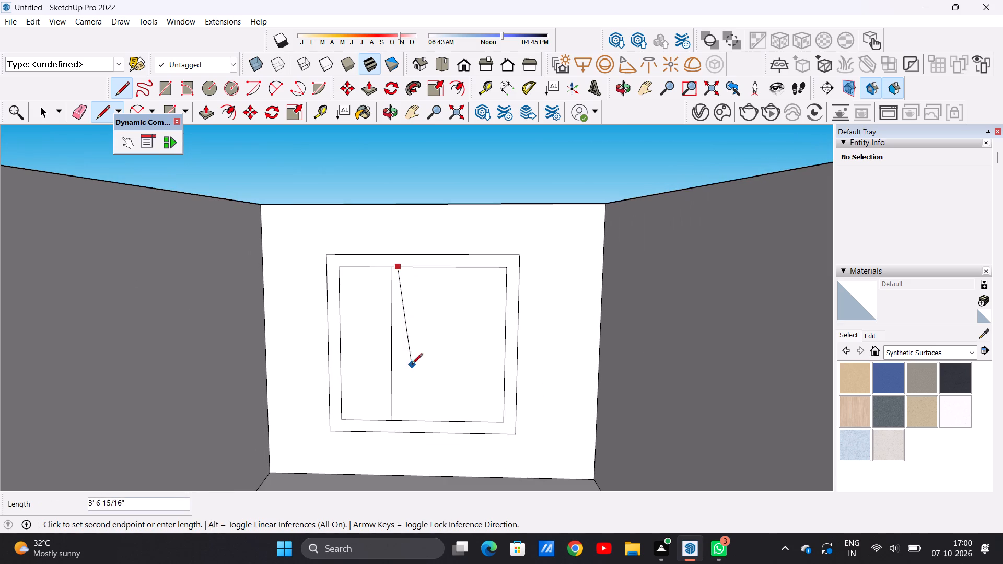
pyautogui.click(402, 415)
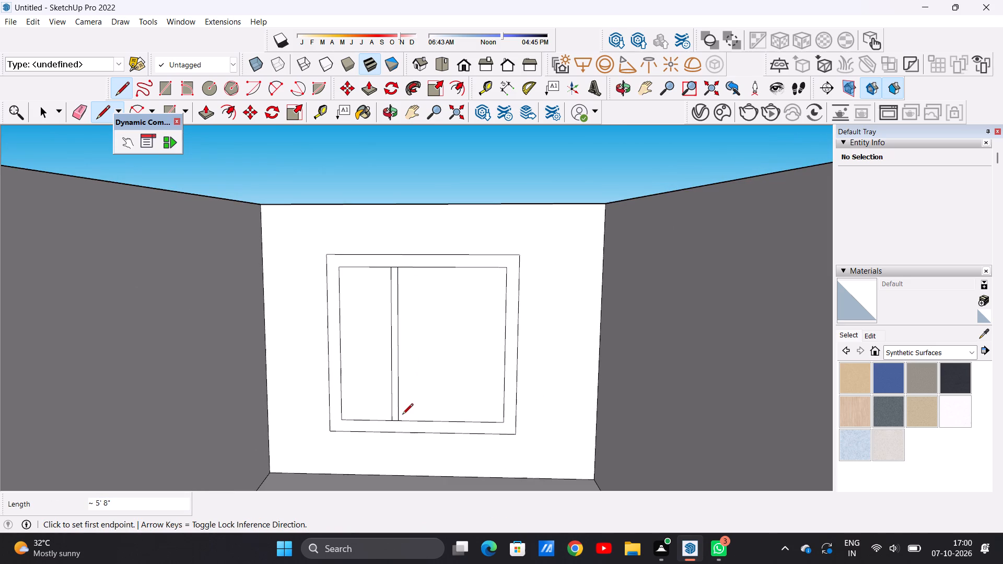
pyautogui.press('space')
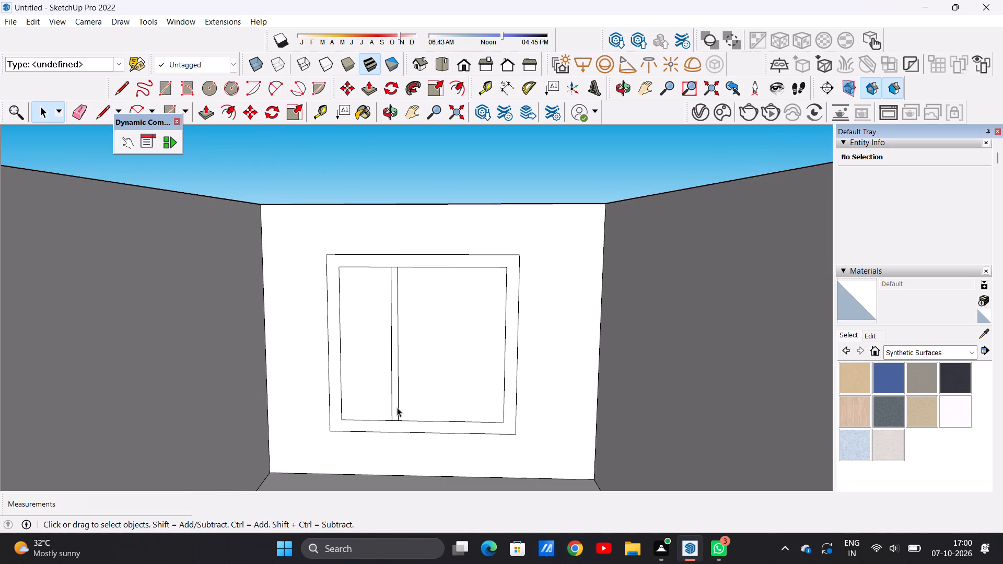
# Copy the vertical mullion strip about 2' 1 9/16" along the frame's bottom edge to divide the window into three panes.
pyautogui.scroll(6, 399, 406)
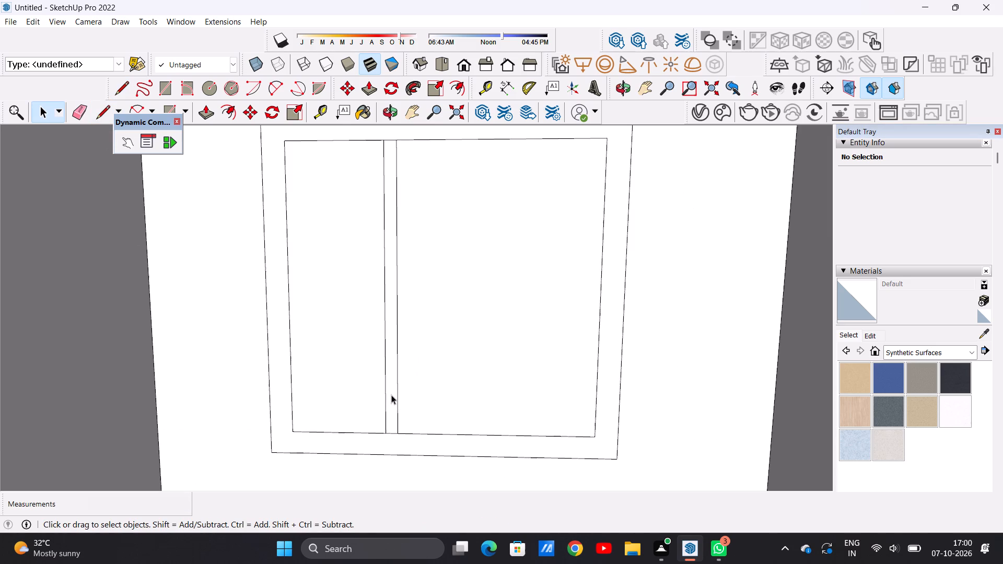
pyautogui.doubleClick(392, 395)
pyautogui.press('m')
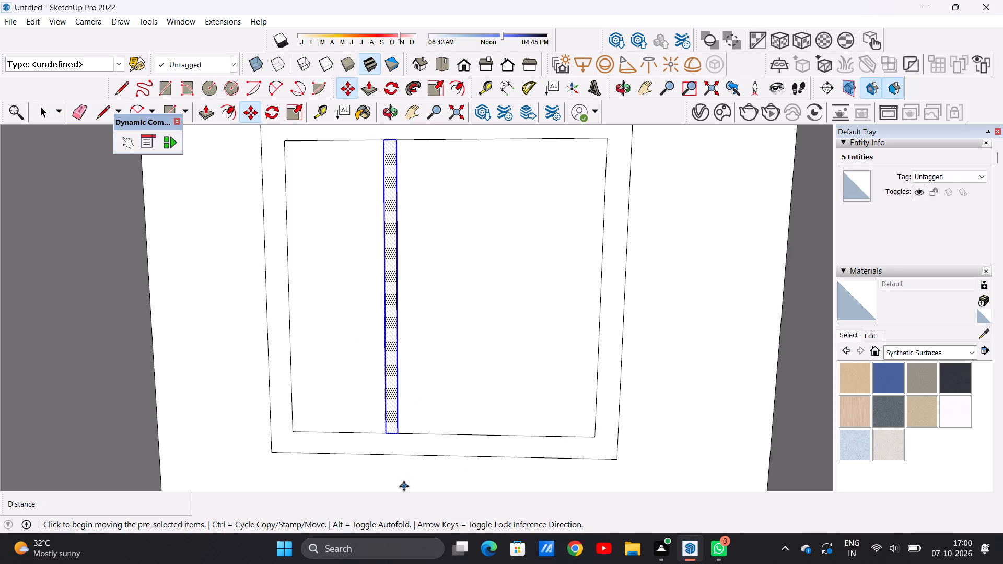
pyautogui.click(399, 436)
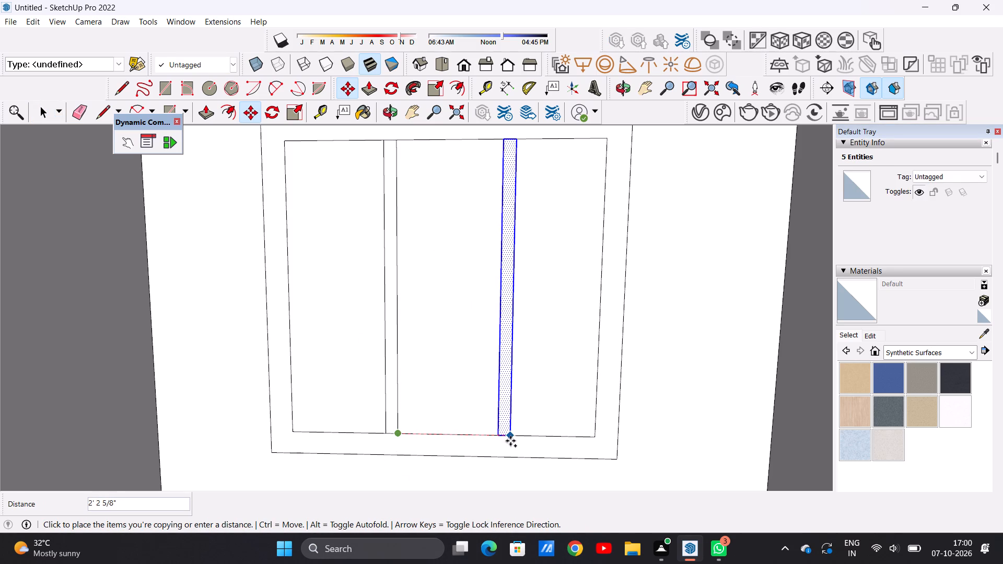
pyautogui.click(506, 441)
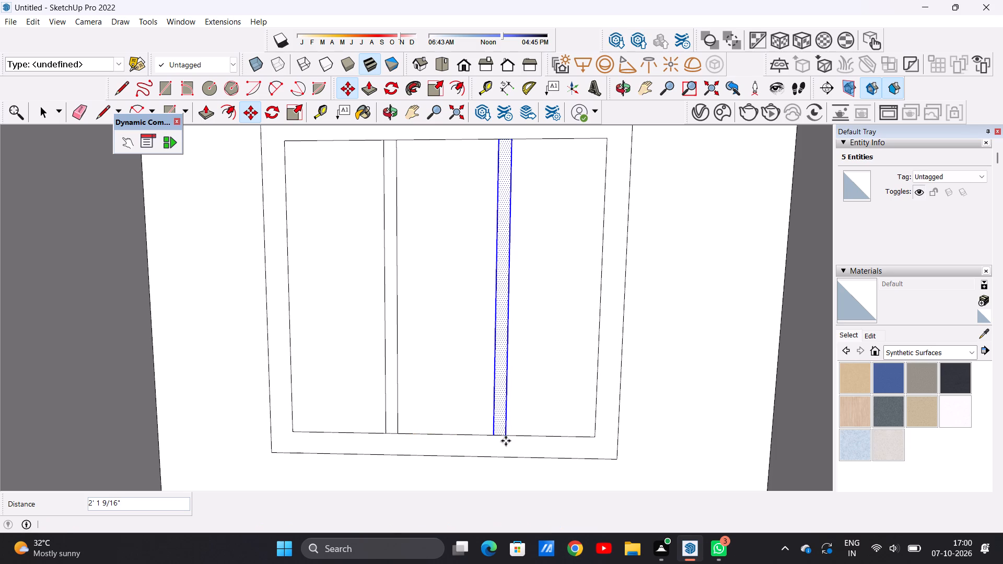
pyautogui.press('space')
pyautogui.scroll(-20, 463, 437)
pyautogui.click(502, 317)
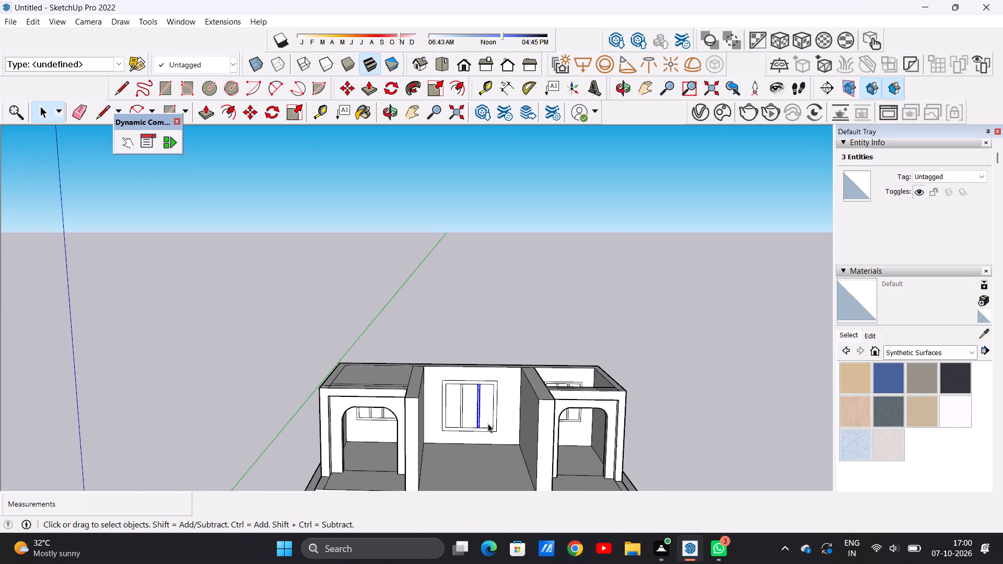
# Draw an aligned horizontal line across each of the three panes, about a third down from the frame's top, skipping the mullions.
pyautogui.scroll(11, 485, 446)
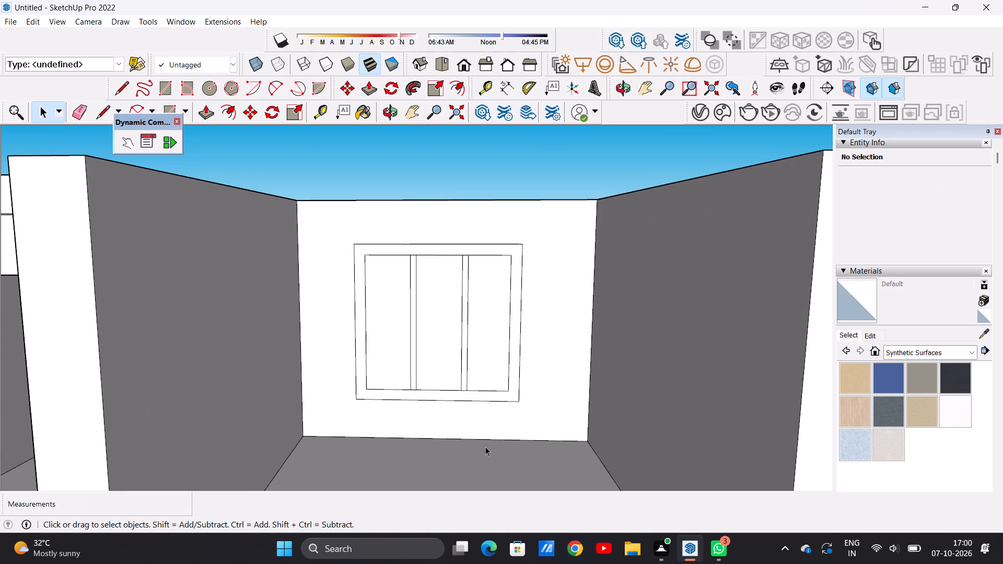
pyautogui.press('l')
pyautogui.scroll(5, 379, 302)
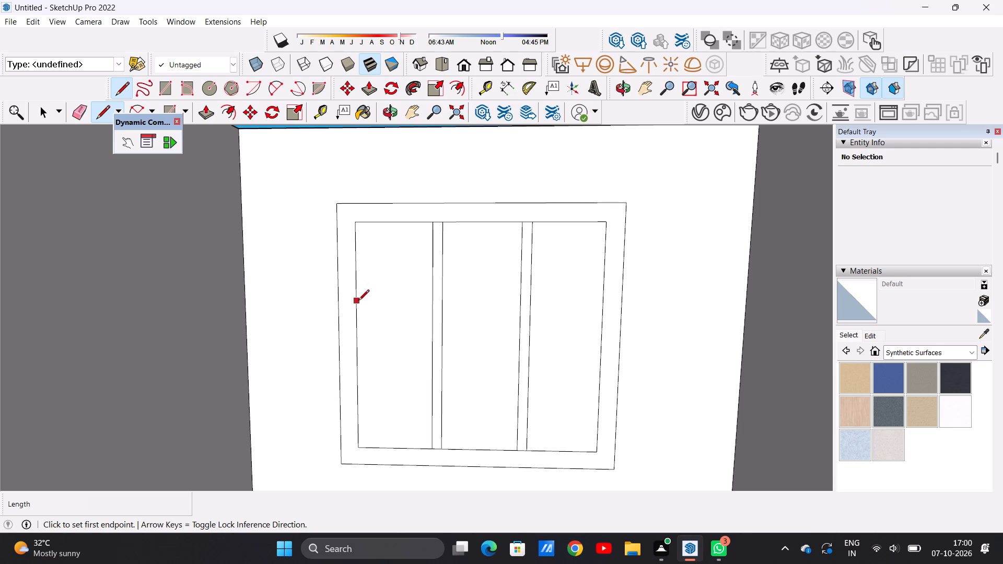
pyautogui.click(358, 302)
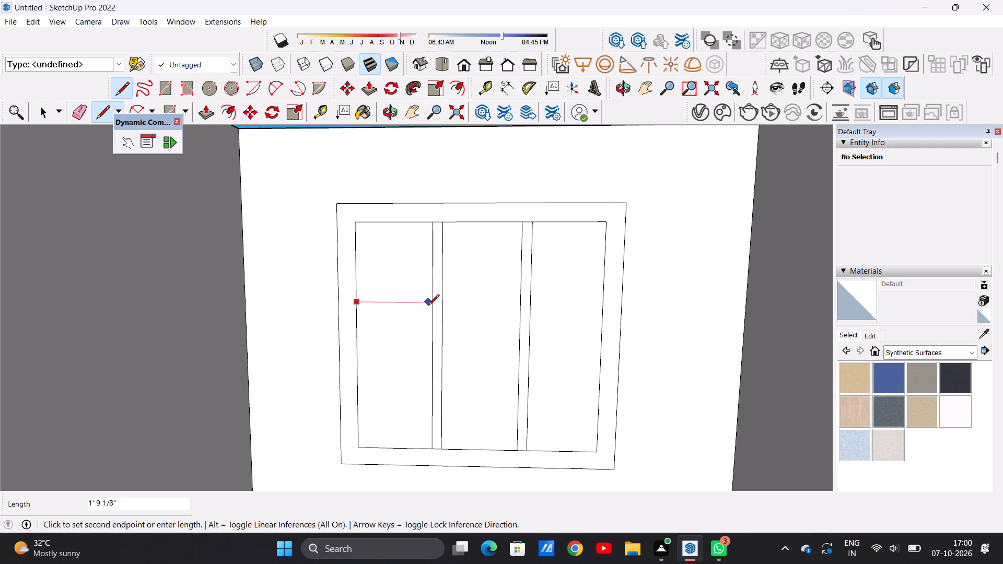
pyautogui.click(430, 305)
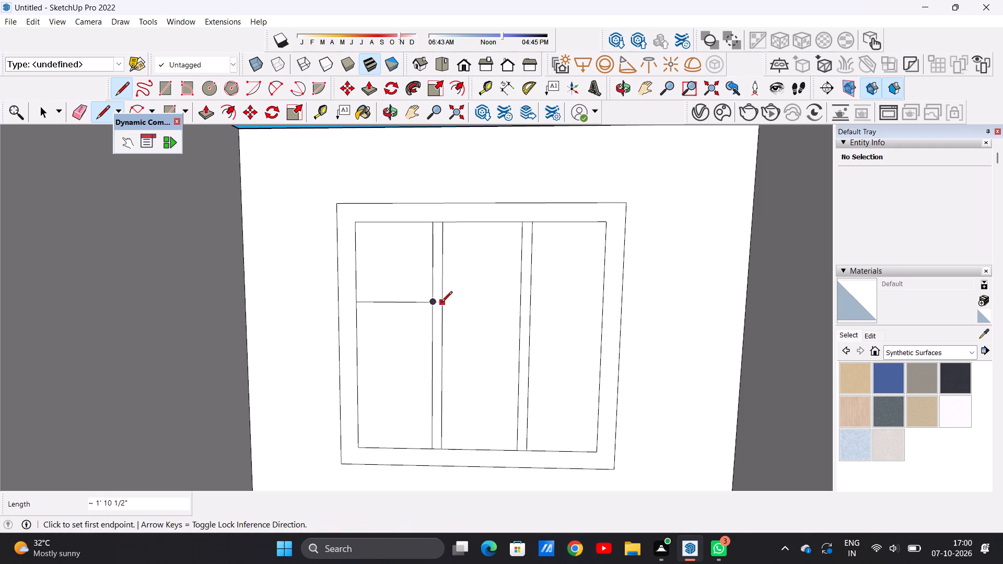
pyautogui.click(441, 303)
pyautogui.click(520, 306)
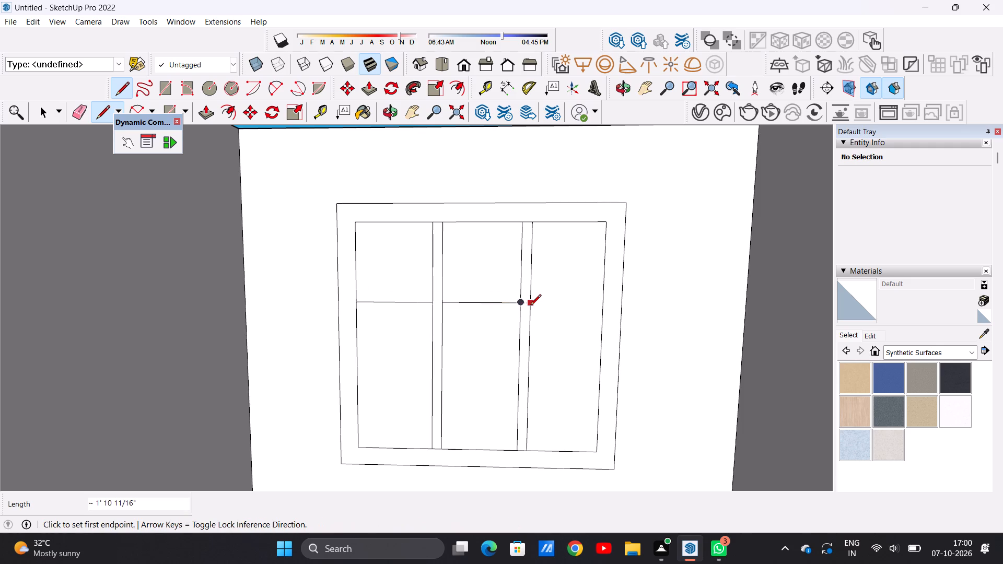
pyautogui.click(530, 306)
pyautogui.click(602, 305)
# Draw a horizontal line across each of the window's three panes, about two-thirds down the frame, skipping the mullions.
pyautogui.click(359, 373)
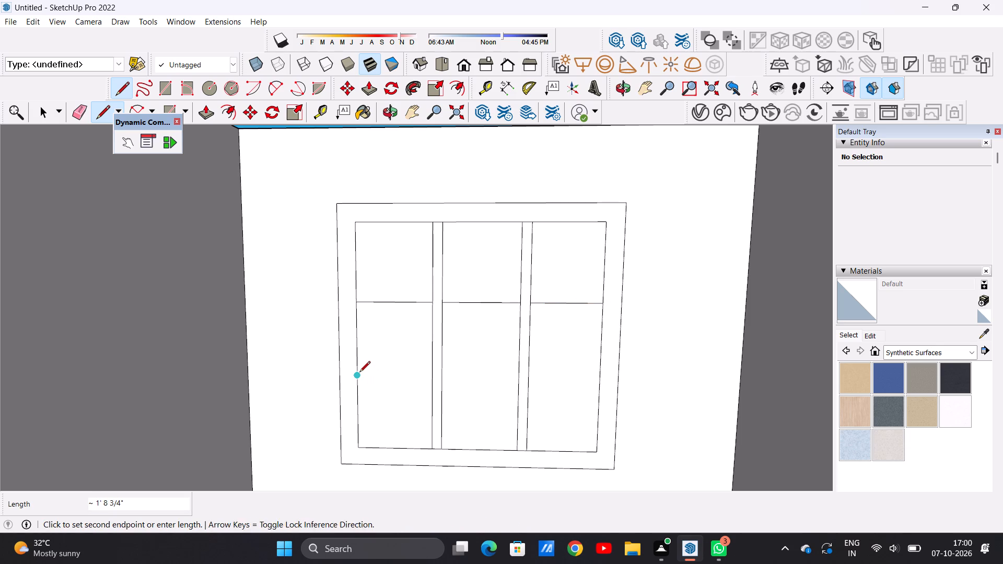
pyautogui.click(428, 376)
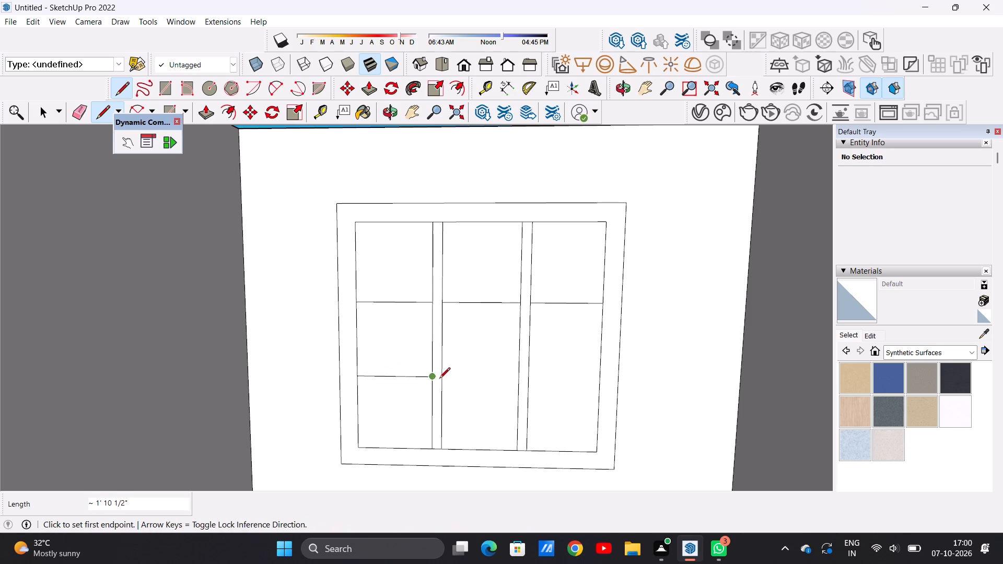
pyautogui.click(440, 379)
pyautogui.click(517, 378)
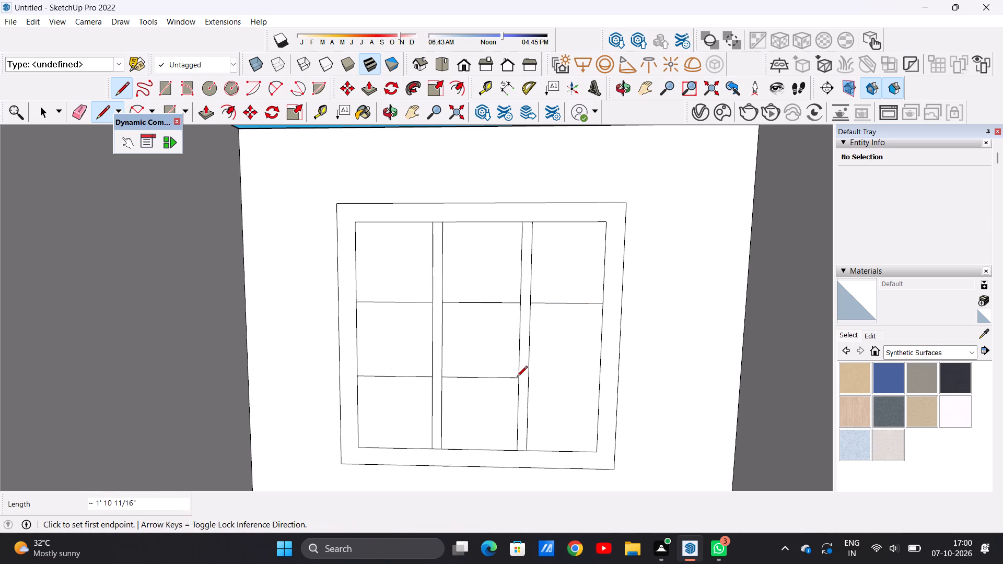
pyautogui.click(528, 380)
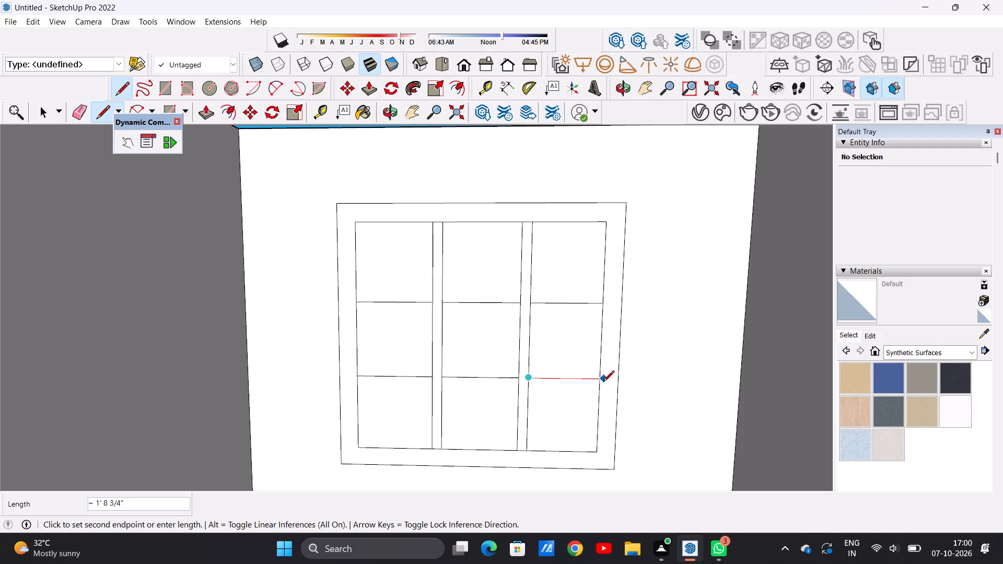
pyautogui.click(603, 382)
pyautogui.press('space')
# Examine the whole house and the upper middle room from the front and from above.
pyautogui.scroll(-6, 524, 376)
pyautogui.scroll(1, 524, 376)
pyautogui.scroll(-7, 523, 376)
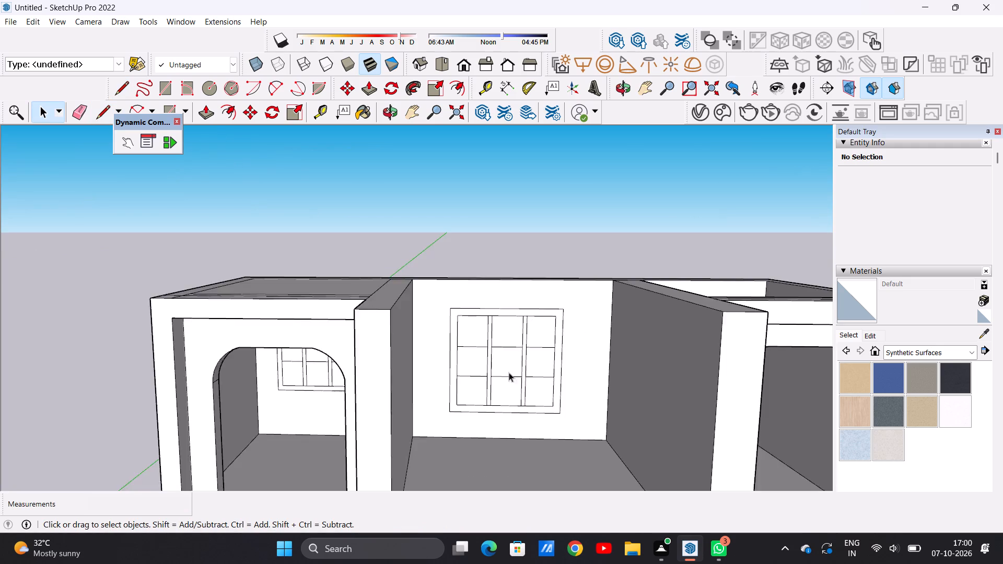
pyautogui.scroll(-10, 509, 372)
pyautogui.scroll(1, 489, 380)
pyautogui.moveTo(489, 380); pyautogui.dragTo(494, 327, button='middle')
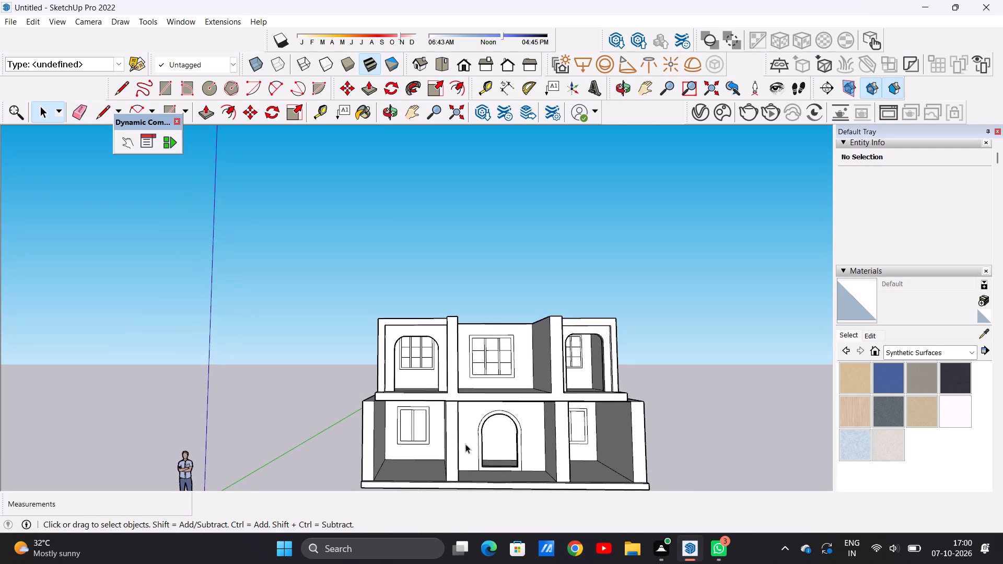
pyautogui.scroll(-12, 481, 437)
pyautogui.scroll(9, 488, 400)
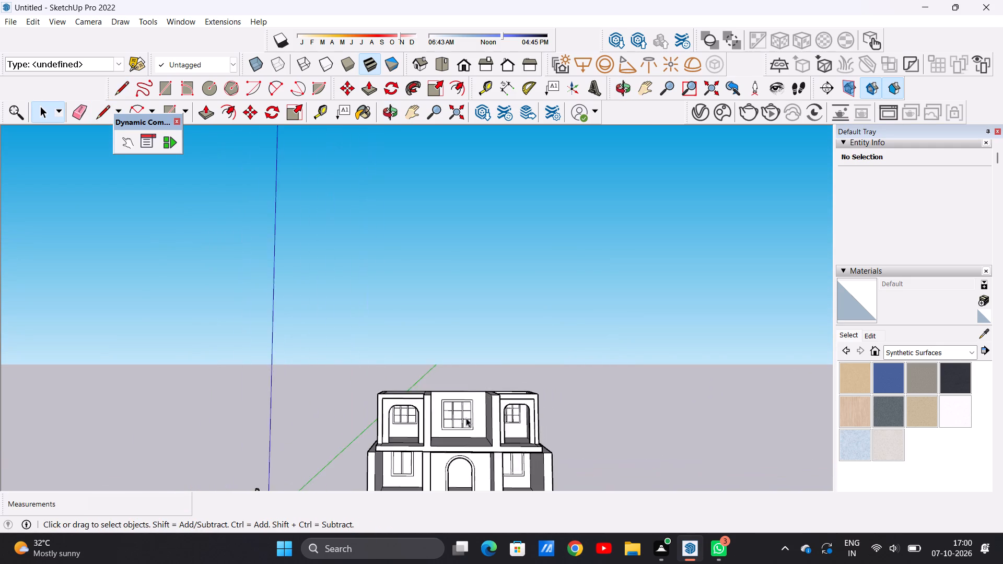
pyautogui.scroll(5, 466, 418)
pyautogui.scroll(-4, 471, 413)
pyautogui.moveTo(472, 413); pyautogui.dragTo(480, 475, button='middle')
pyautogui.scroll(2, 497, 458)
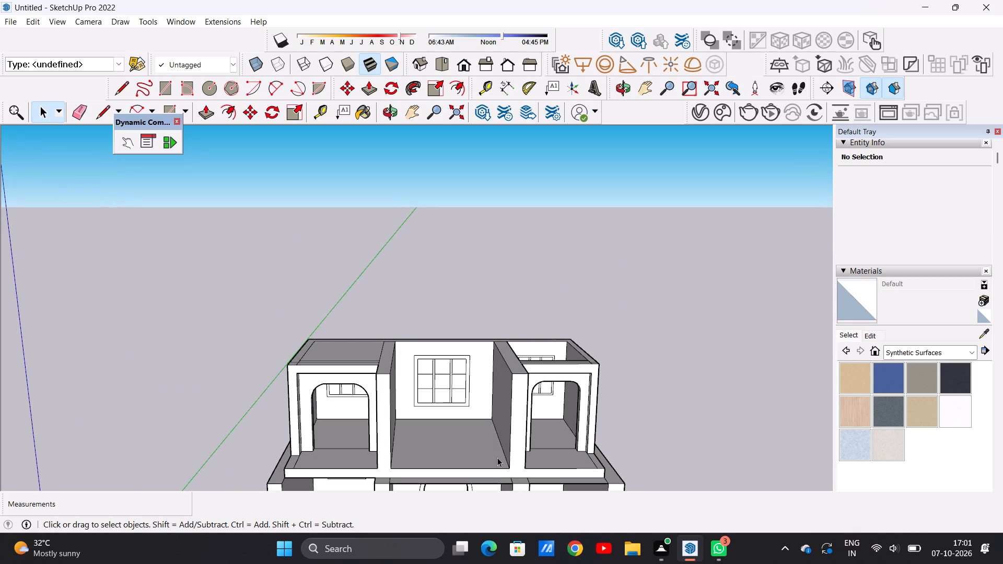
pyautogui.scroll(-7, 449, 432)
pyautogui.scroll(7, 440, 483)
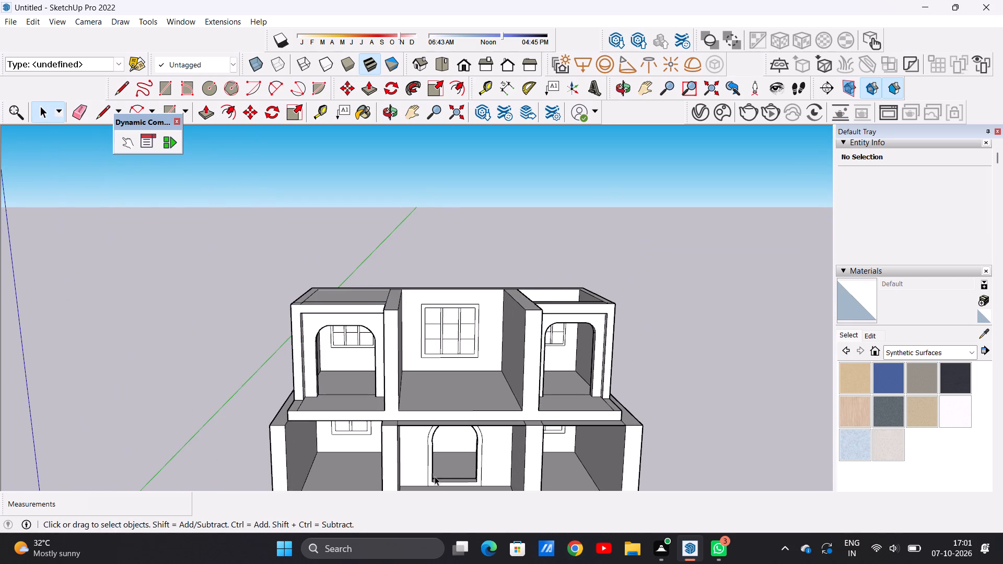
pyautogui.scroll(-6, 463, 414)
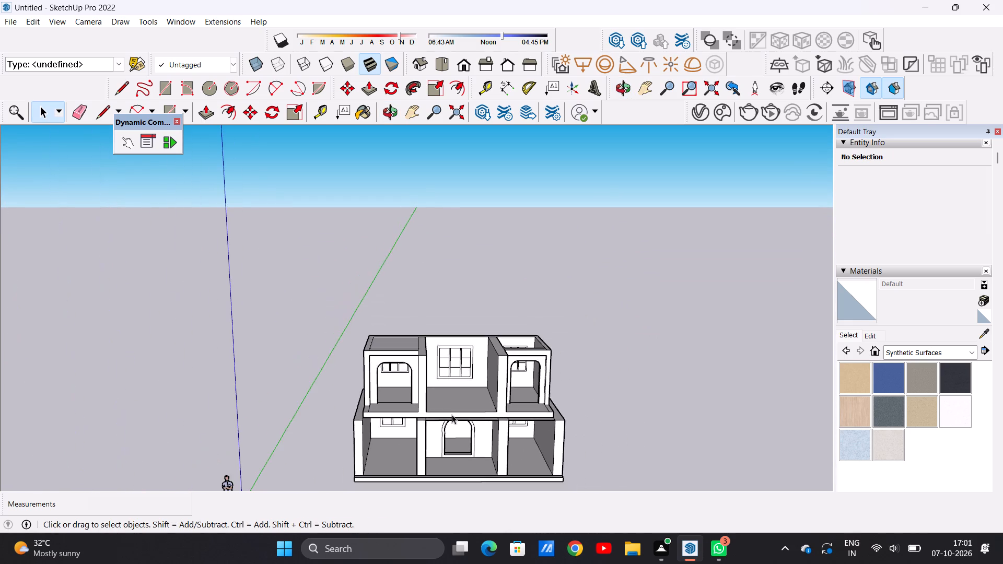
pyautogui.moveTo(451, 417); pyautogui.dragTo(435, 504, button='middle')
pyautogui.scroll(8, 435, 414)
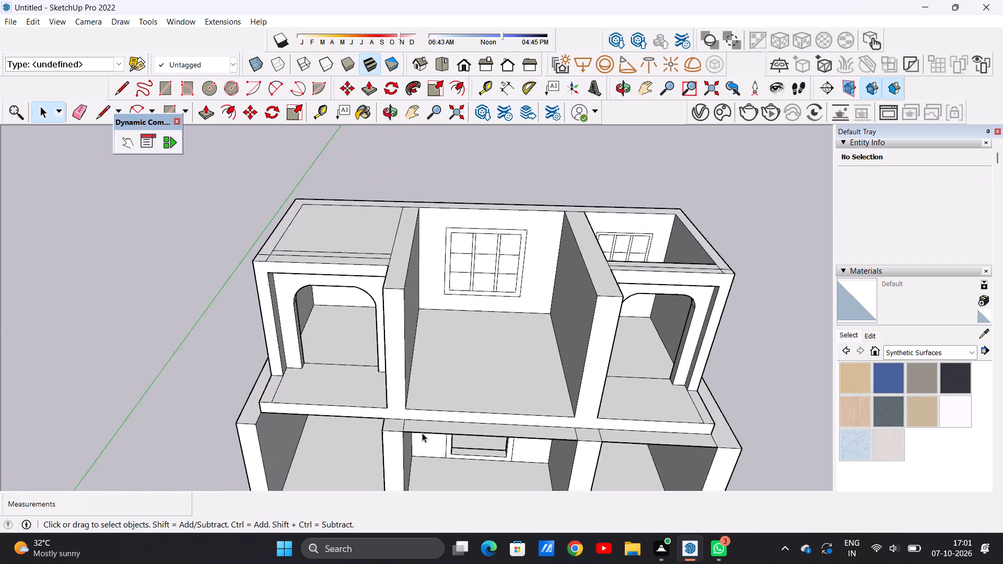
pyautogui.scroll(3, 422, 433)
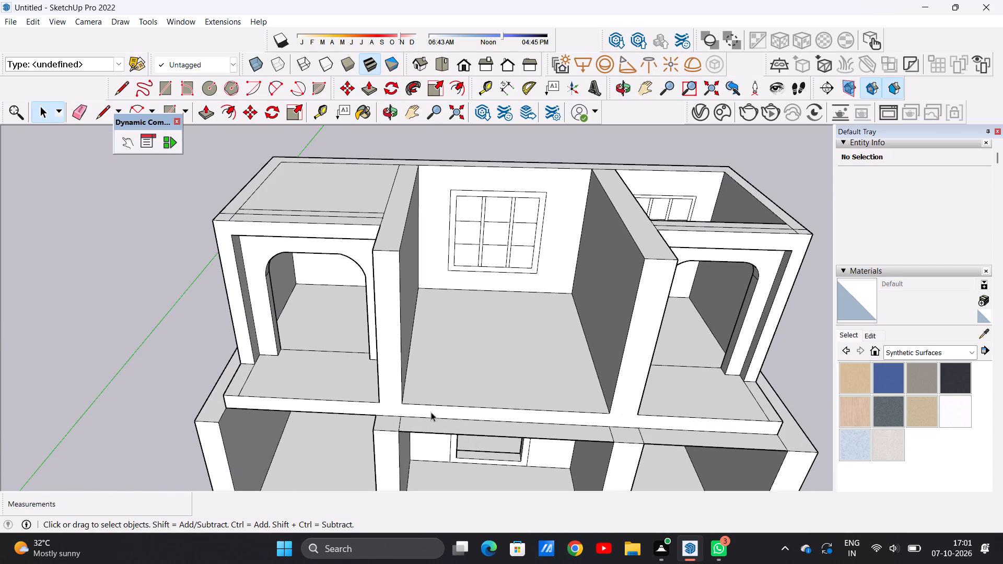
pyautogui.scroll(-9, 435, 399)
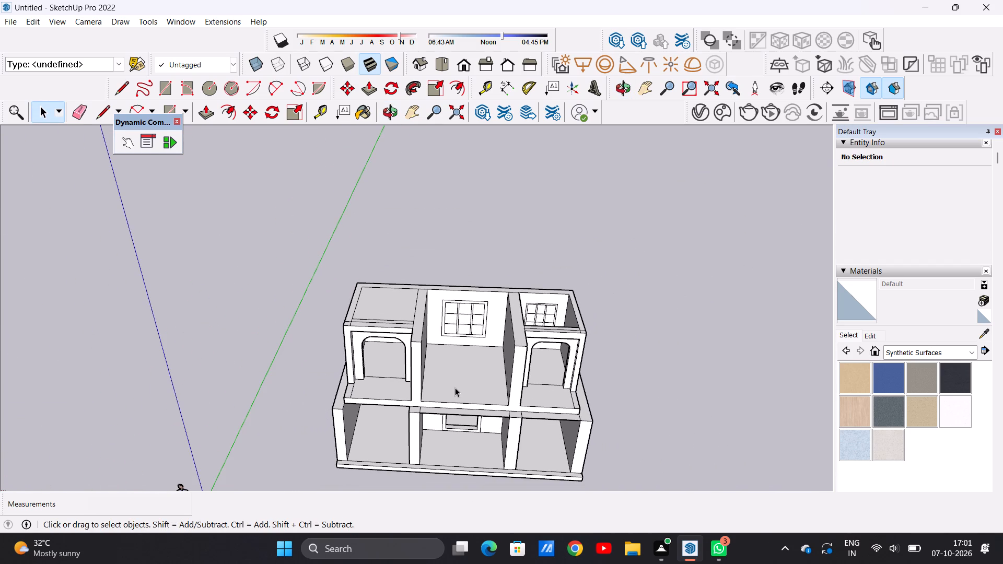
pyautogui.moveTo(473, 383); pyautogui.dragTo(469, 426, button='middle')
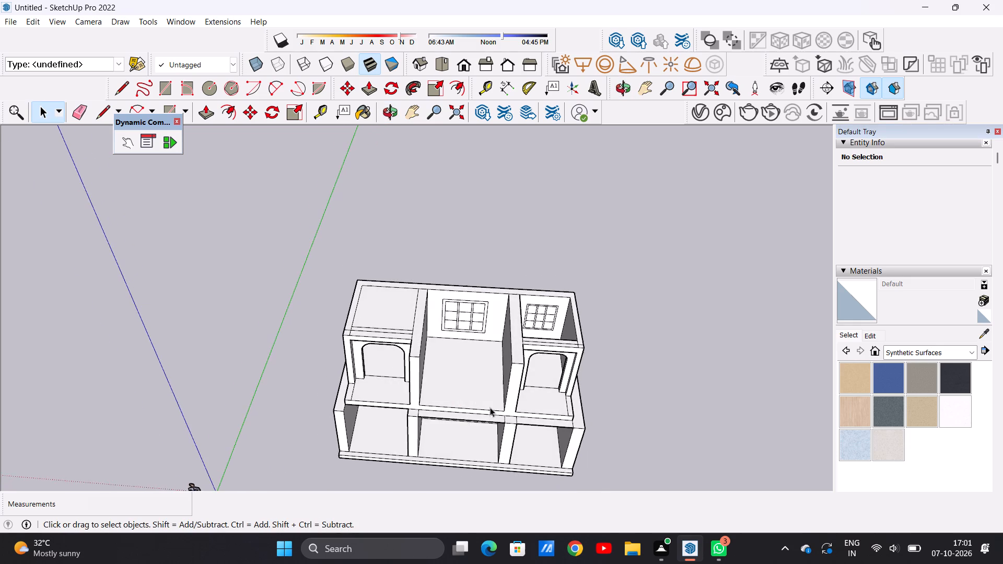
pyautogui.scroll(5, 491, 406)
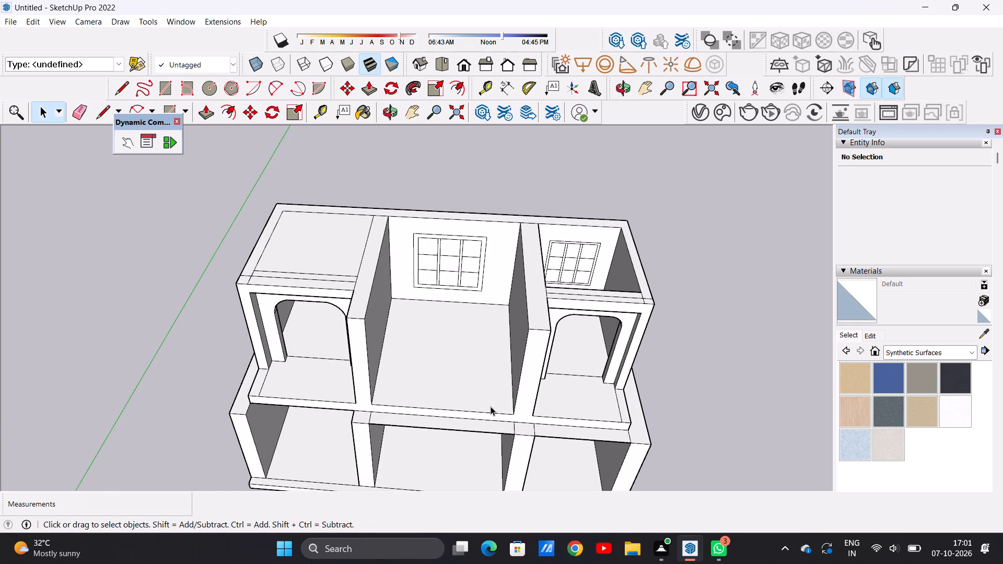
pyautogui.middleClick(393, 407)
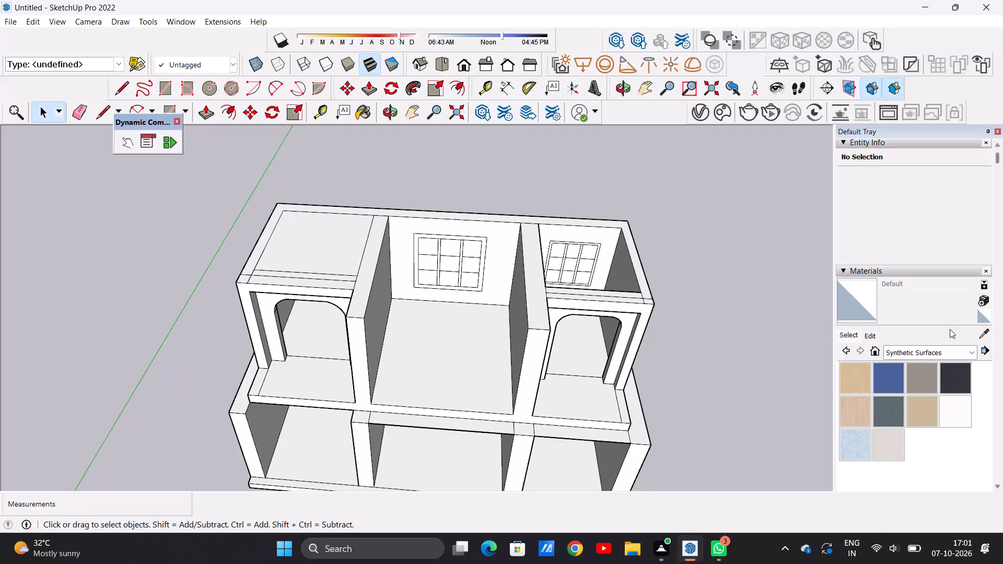
pyautogui.moveTo(507, 406); pyautogui.dragTo(526, 232, button='middle')
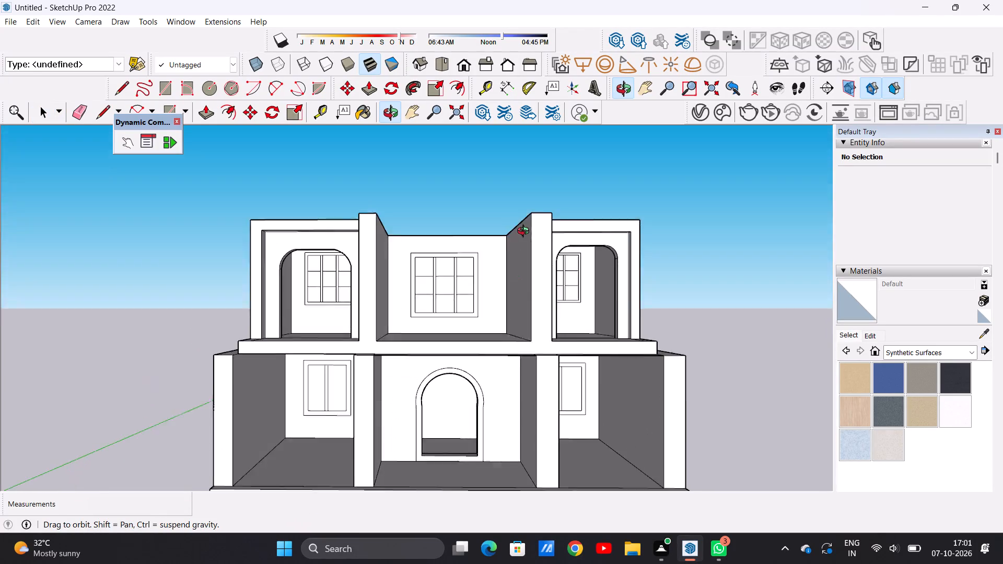
pyautogui.moveTo(526, 232); pyautogui.dragTo(529, 218, button='middle')
pyautogui.moveTo(499, 337); pyautogui.dragTo(499, 264, button='middle')
pyautogui.moveTo(499, 264); pyautogui.dragTo(485, 379, button='middle')
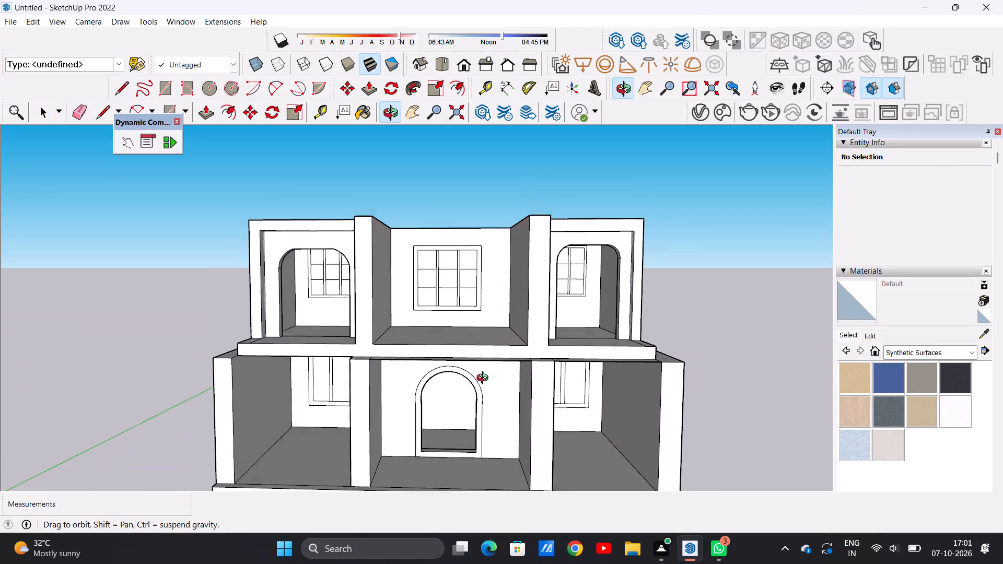
pyautogui.moveTo(485, 379); pyautogui.dragTo(482, 410, button='middle')
# Draw a line about 12' 1 1/8" long across the upper middle room's floor, close to its front edge.
pyautogui.scroll(5, 470, 346)
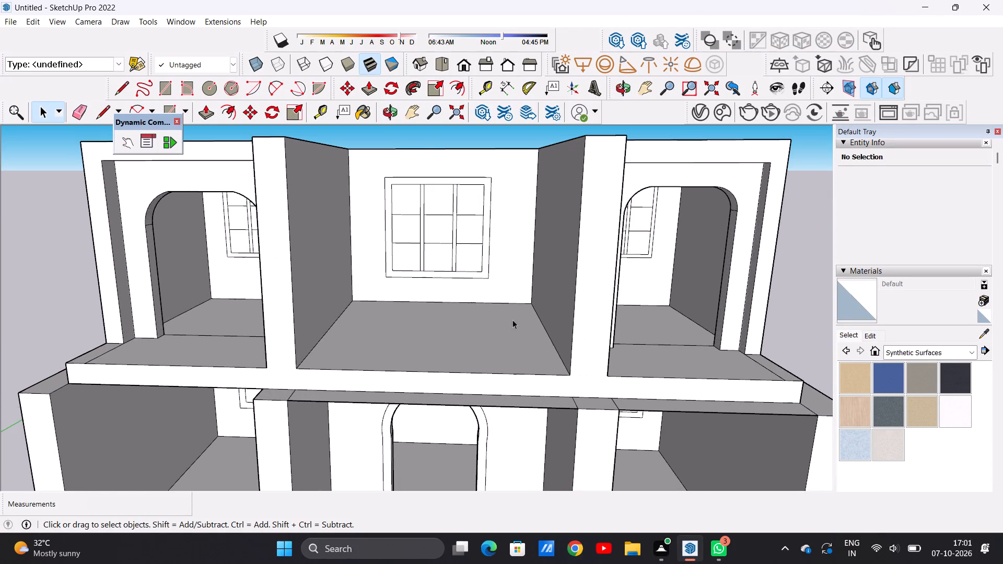
pyautogui.moveTo(503, 370); pyautogui.dragTo(497, 455, button='middle')
pyautogui.scroll(1, 526, 409)
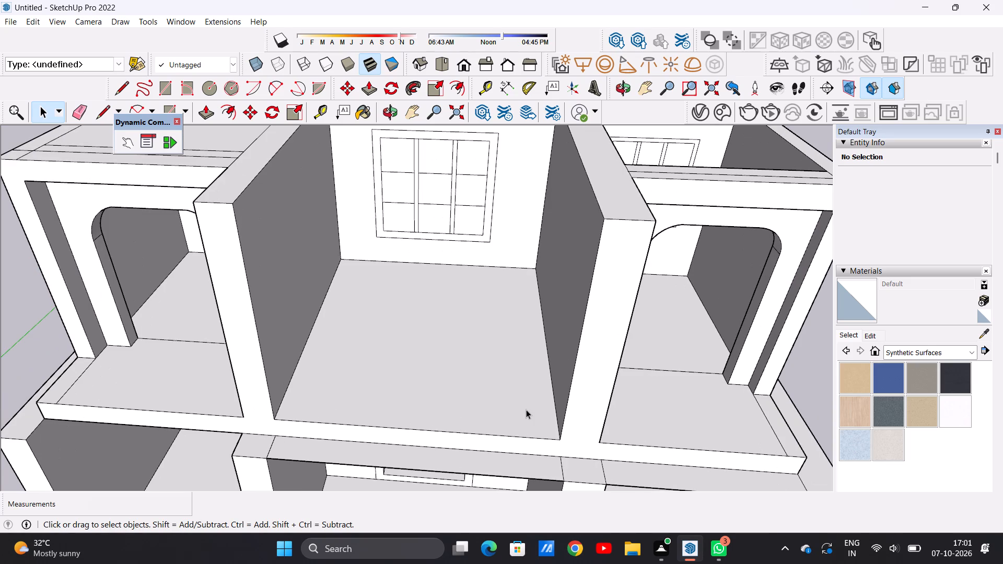
pyautogui.press('l')
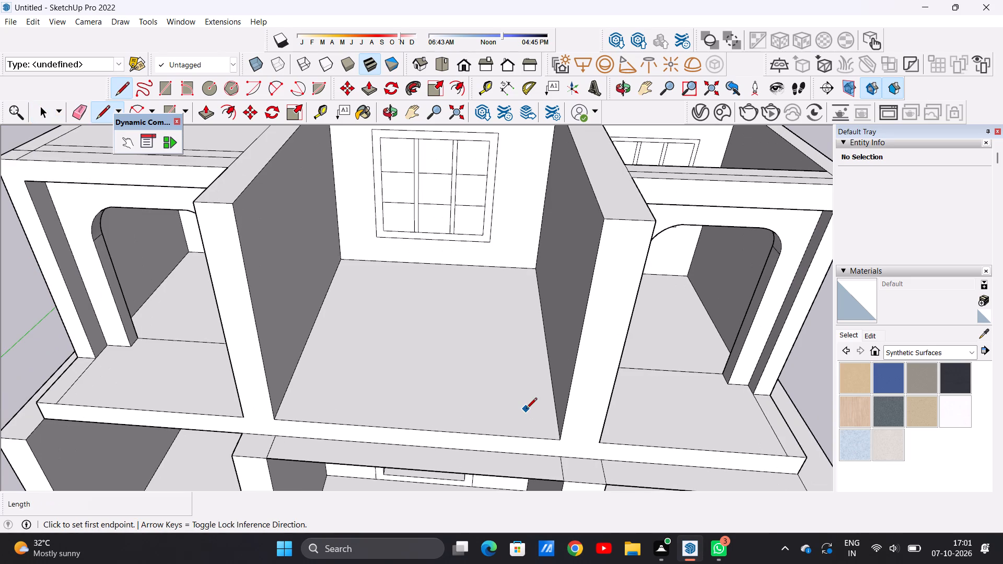
pyautogui.click(284, 401)
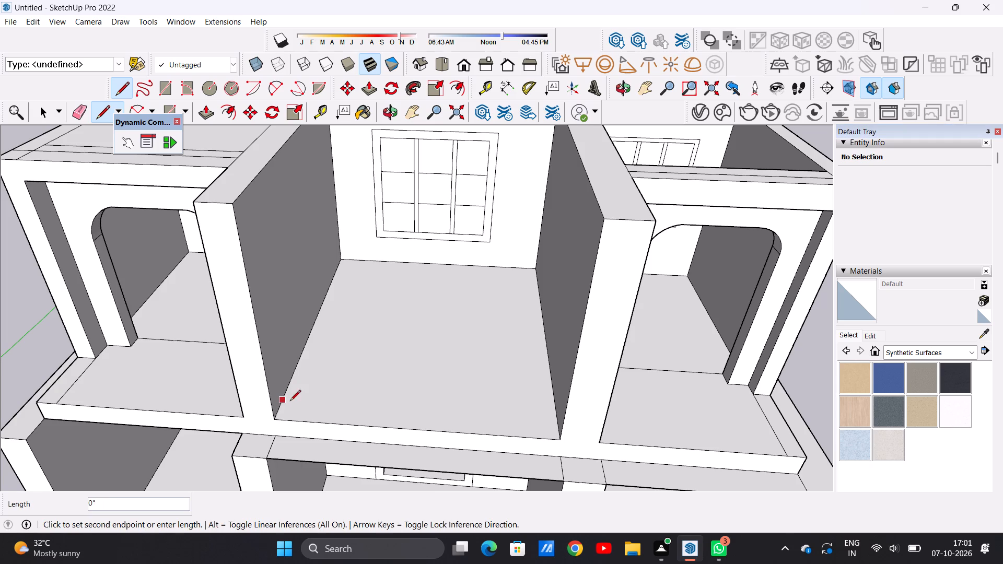
pyautogui.click(557, 418)
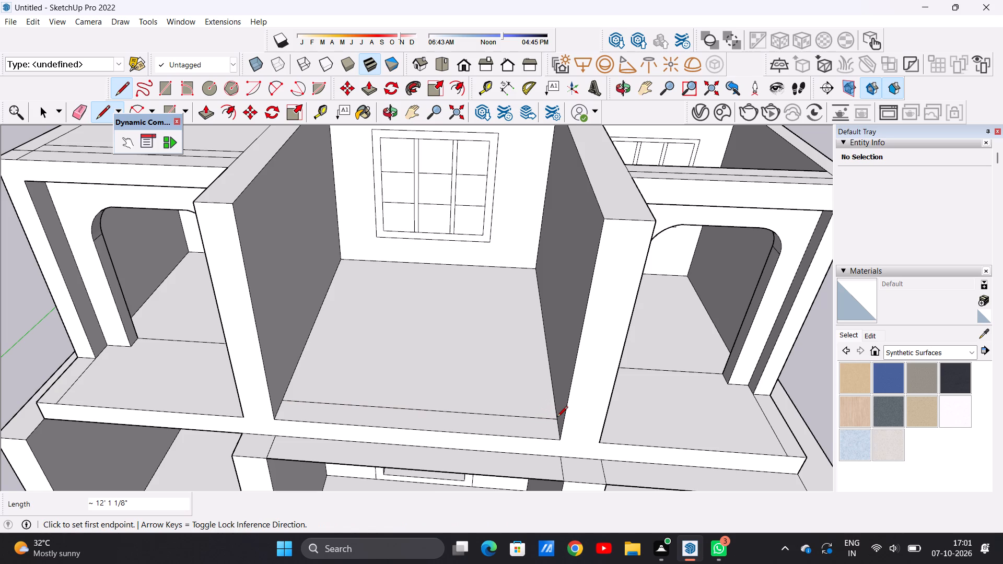
# Draw two closely spaced parallel lines, the first about 12' 1 1/8" long, across the upper middle room's floor partway back, from side wall to side wall.
pyautogui.scroll(-4, 375, 393)
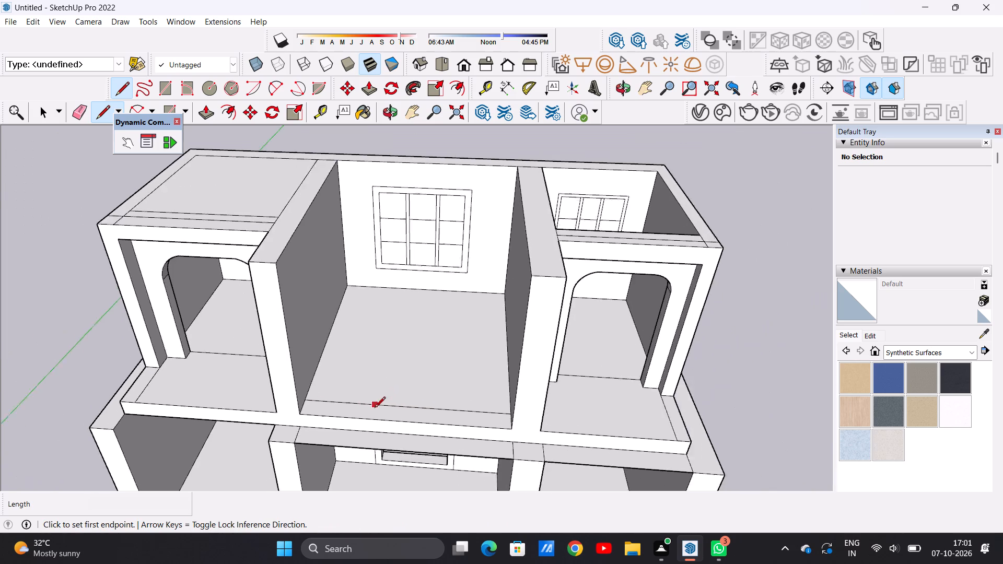
pyautogui.scroll(-1, 375, 408)
pyautogui.scroll(1, 367, 321)
pyautogui.scroll(-1, 362, 324)
pyautogui.scroll(7, 358, 326)
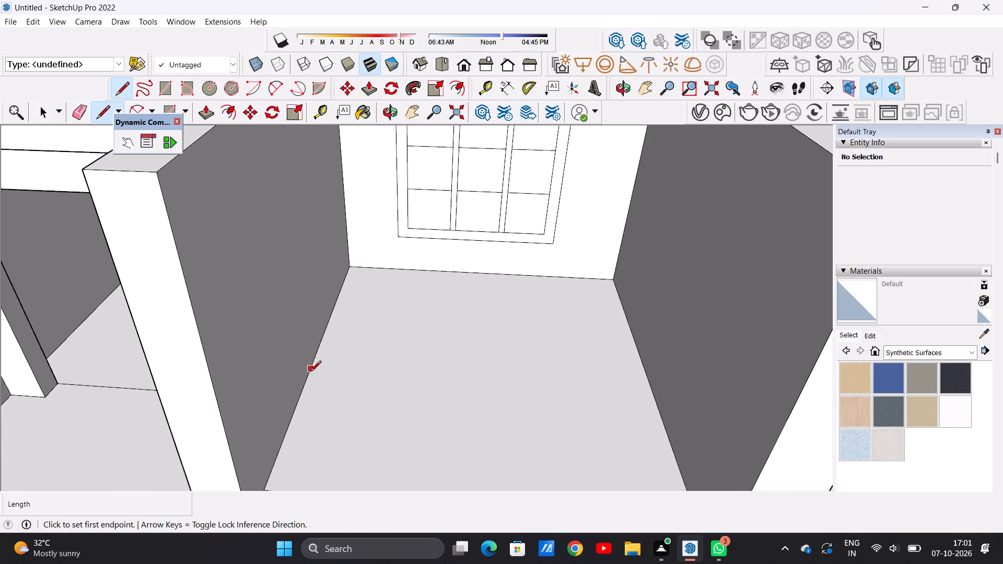
pyautogui.click(306, 387)
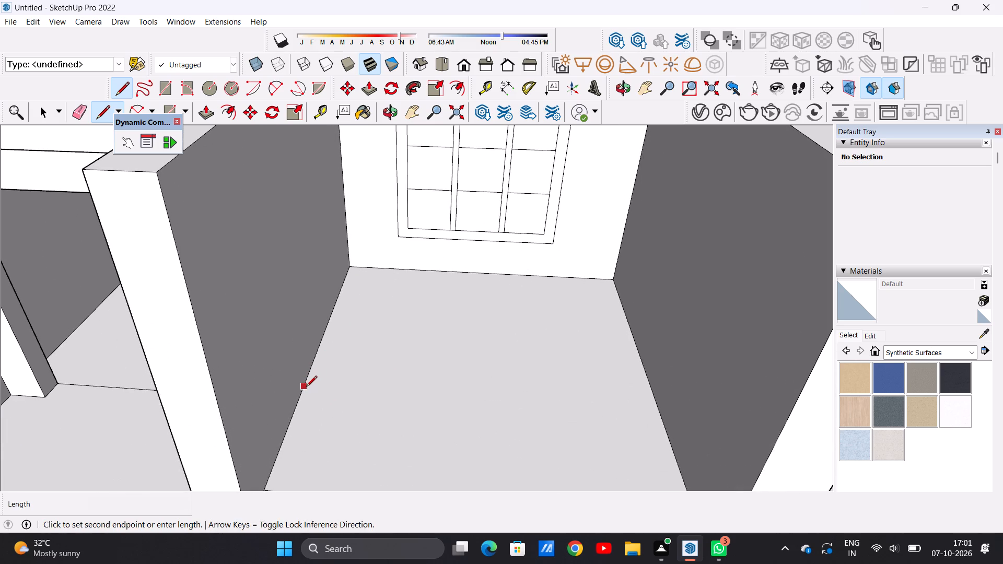
pyautogui.click(661, 413)
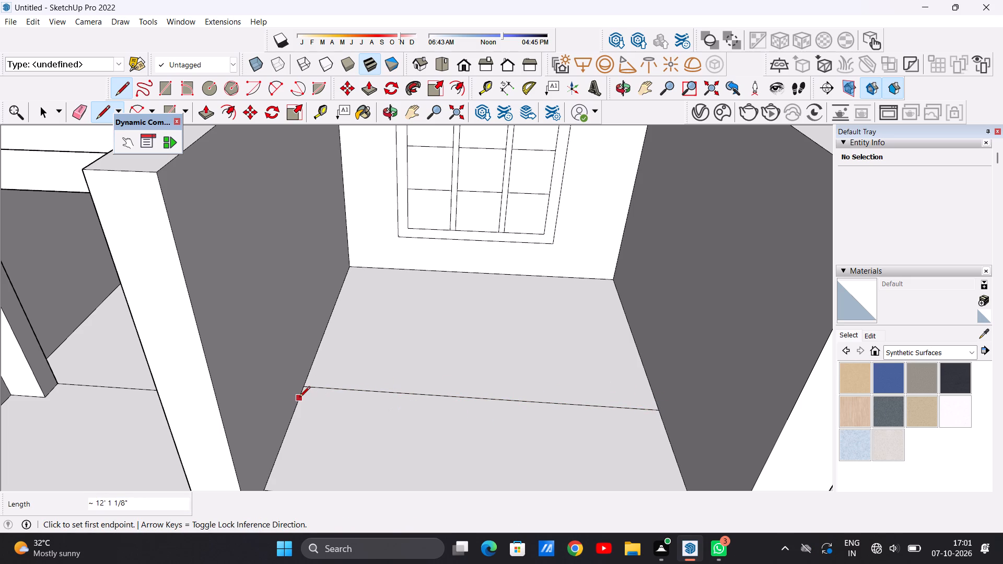
pyautogui.click(300, 399)
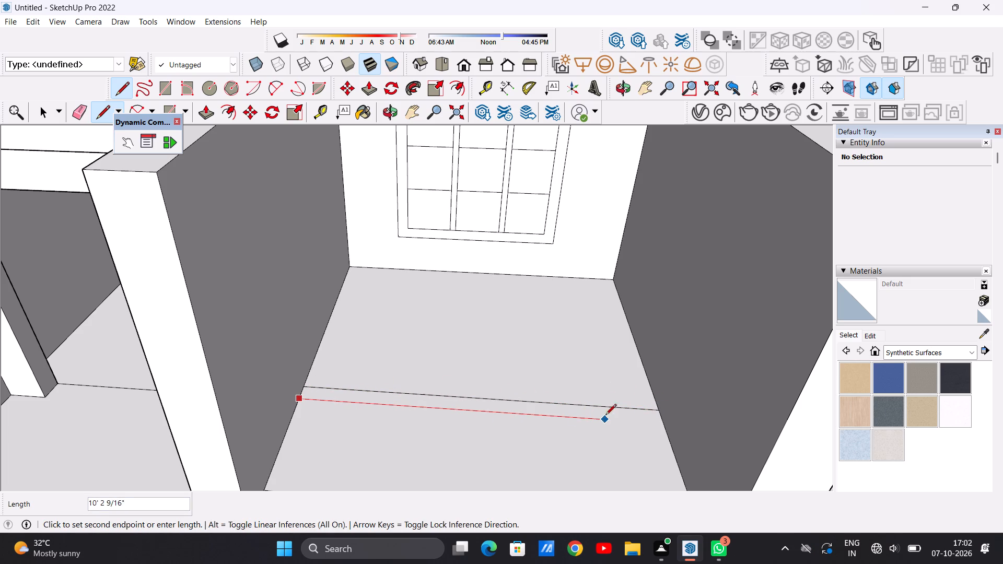
pyautogui.click(666, 424)
pyautogui.press('space')
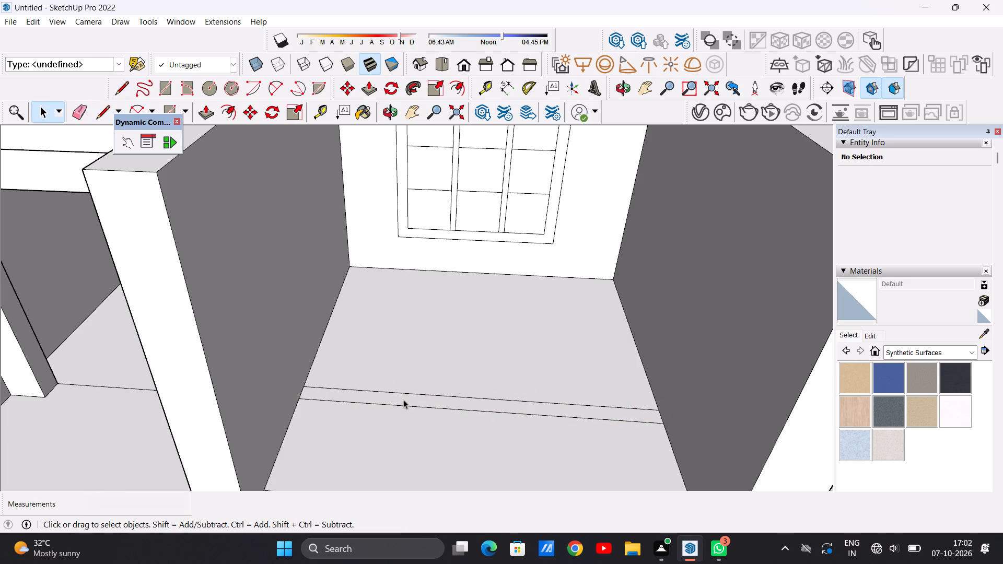
pyautogui.press('space')
# Push/Pull the narrow floor strip up 10' to the top of the side walls, forming a wall across the upper middle room.
pyautogui.scroll(-11, 387, 430)
pyautogui.middleClick(422, 441)
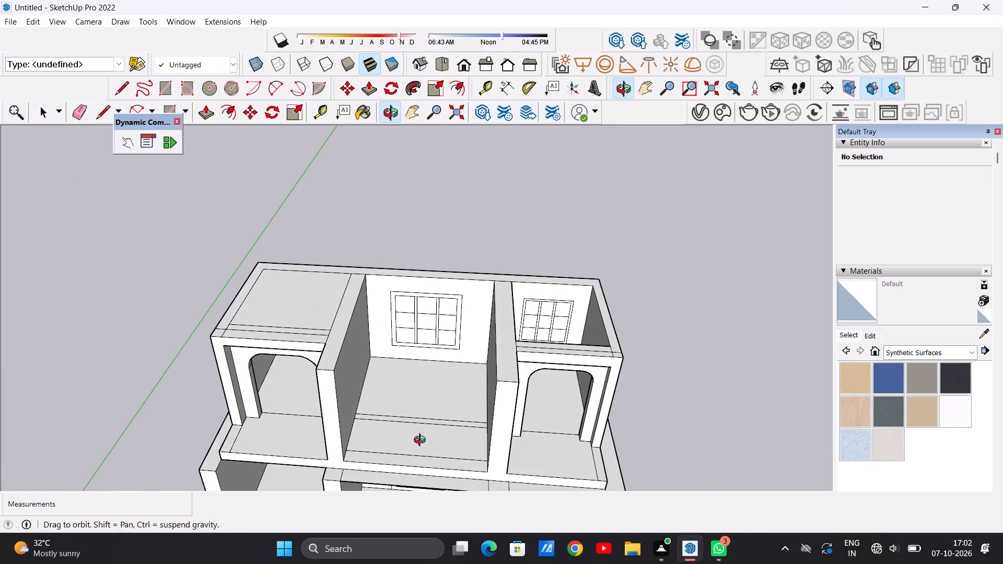
pyautogui.scroll(10, 468, 419)
pyautogui.press('p')
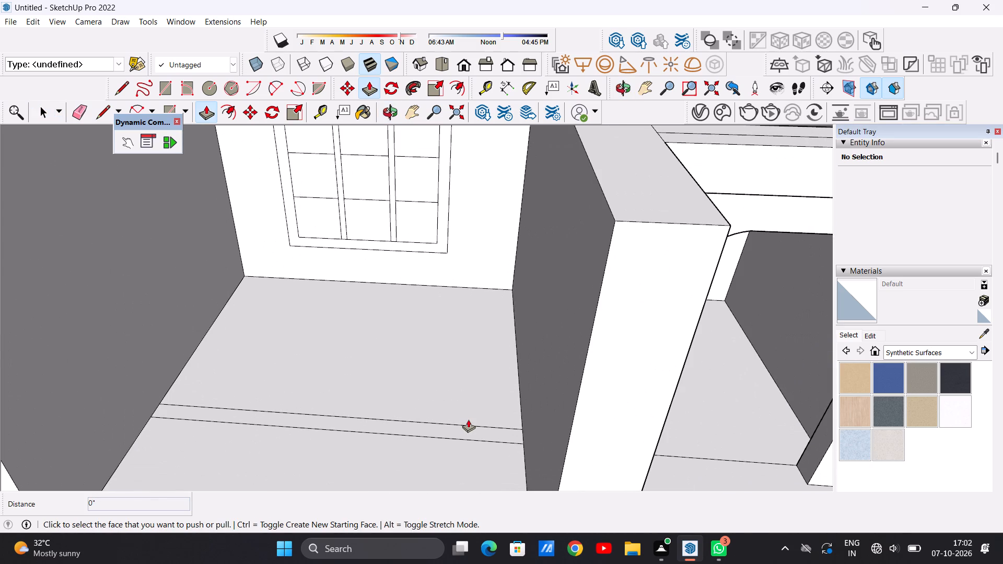
pyautogui.scroll(2, 493, 432)
pyautogui.click(493, 432)
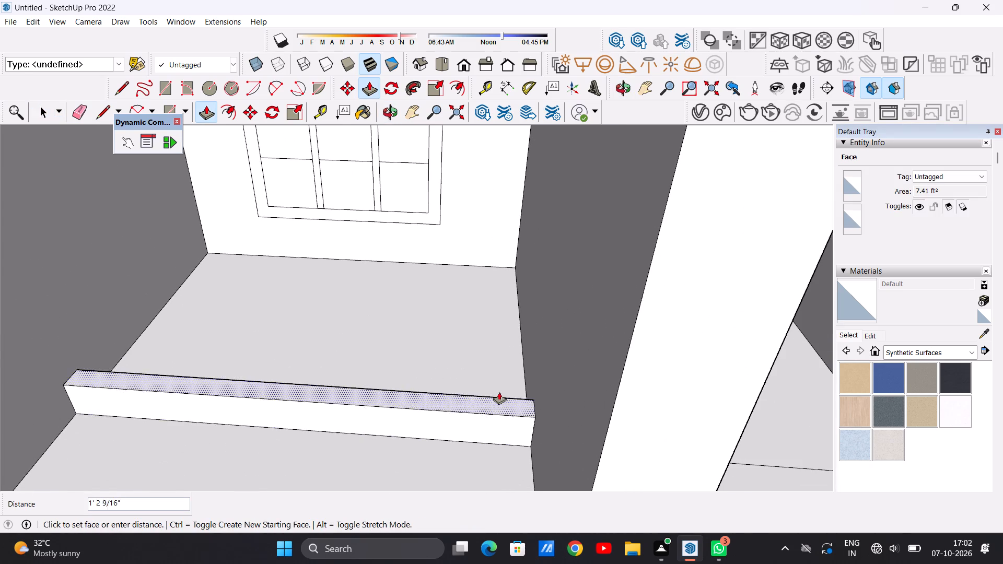
pyautogui.scroll(-15, 503, 379)
pyautogui.scroll(7, 518, 321)
pyautogui.scroll(-1, 518, 321)
pyautogui.scroll(5, 518, 321)
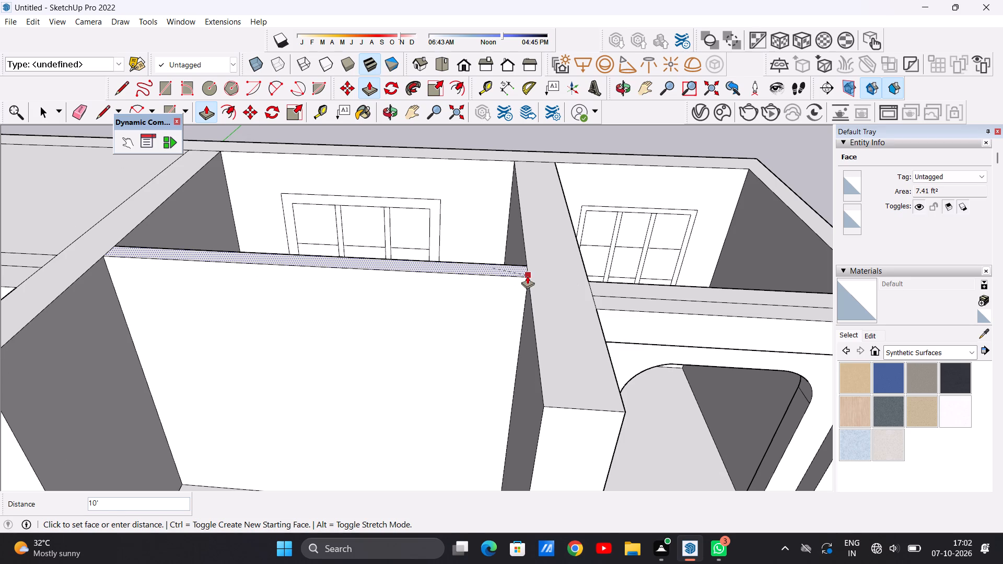
pyautogui.click(527, 276)
pyautogui.press('space')
pyautogui.scroll(-12, 453, 299)
pyautogui.scroll(1, 453, 299)
pyautogui.middleClick(420, 350)
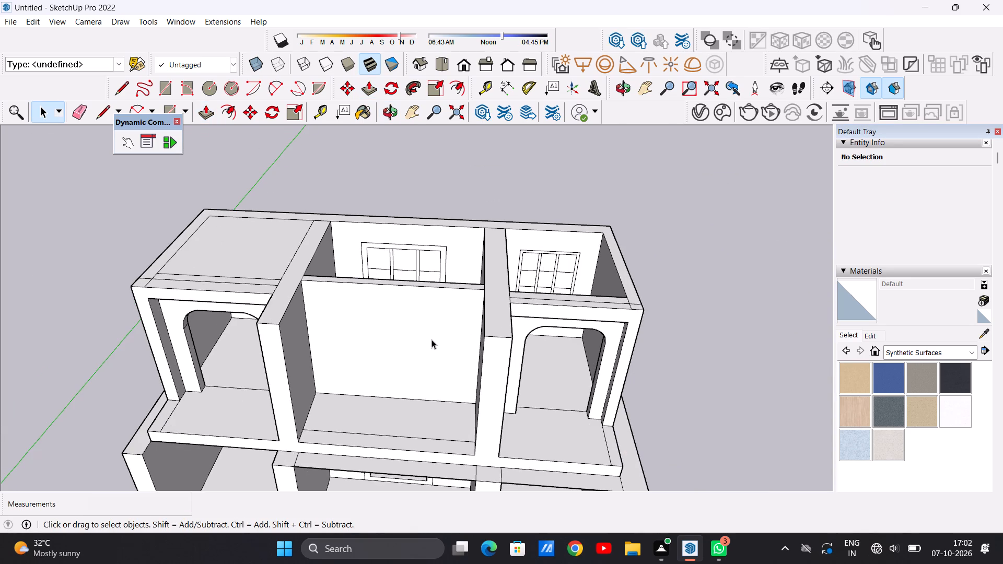
pyautogui.moveTo(381, 324); pyautogui.dragTo(401, 182, button='middle')
pyautogui.scroll(3, 415, 235)
pyautogui.scroll(-6, 414, 239)
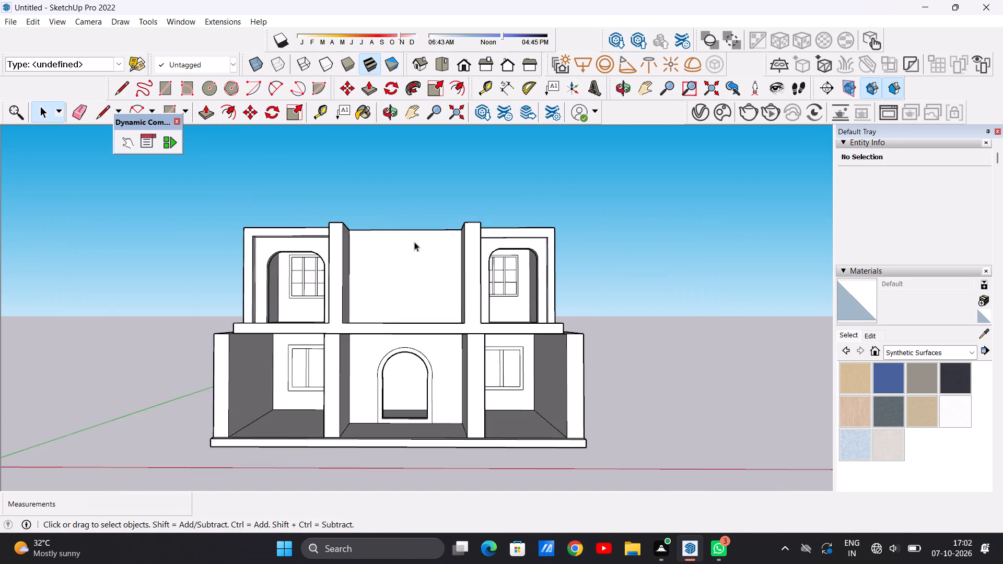
# Examine the cross wall in the upper middle room from the front and from above.
pyautogui.scroll(-3, 414, 242)
pyautogui.scroll(4, 418, 299)
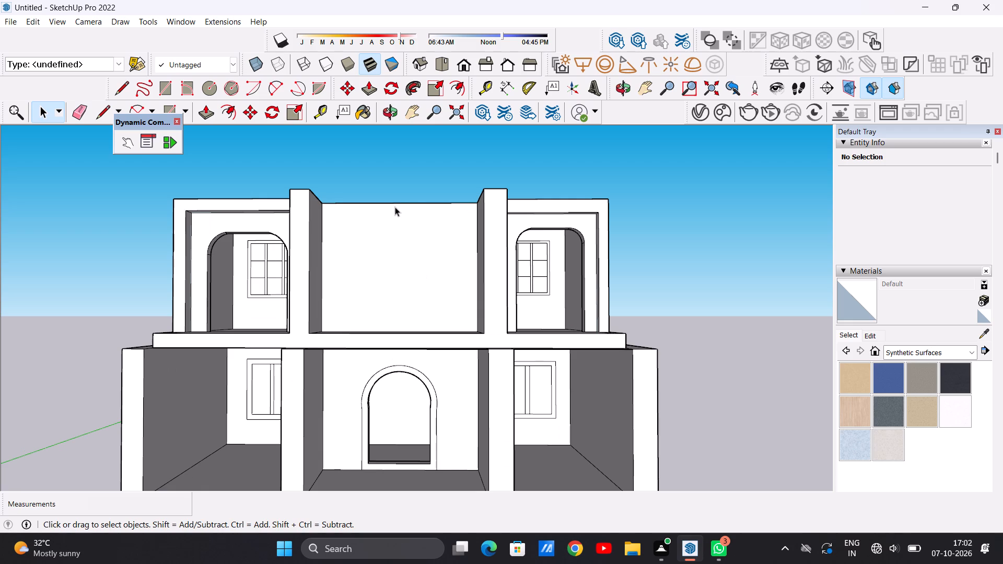
pyautogui.scroll(3, 381, 278)
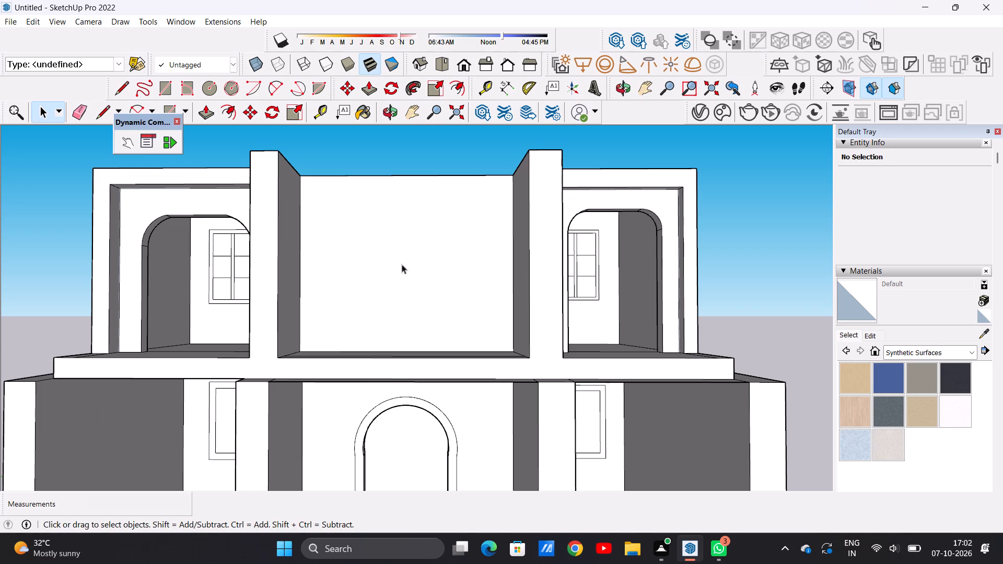
pyautogui.scroll(-5, 427, 239)
pyautogui.moveTo(430, 236); pyautogui.dragTo(431, 333, button='middle')
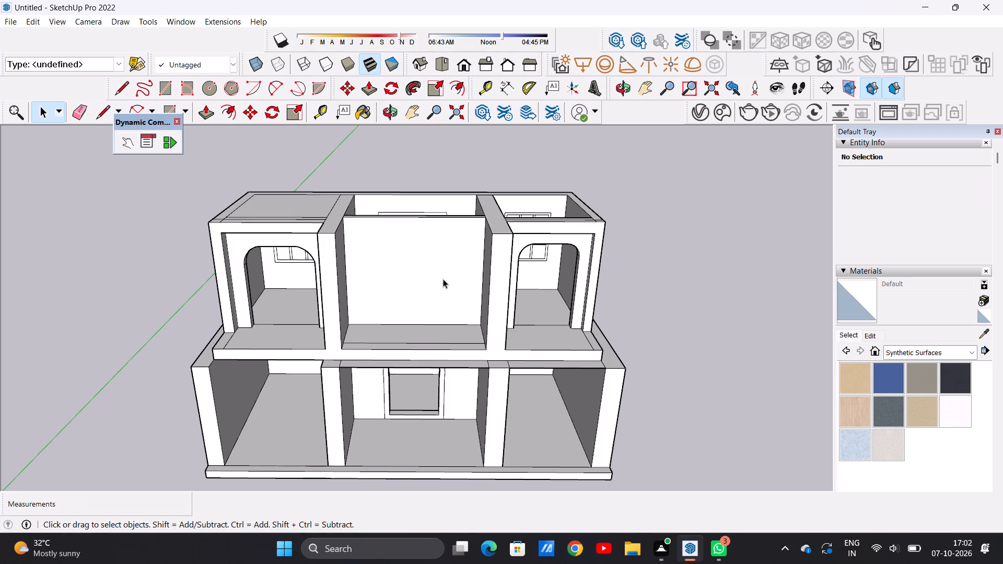
pyautogui.scroll(5, 436, 284)
pyautogui.scroll(-1, 436, 323)
pyautogui.scroll(9, 436, 323)
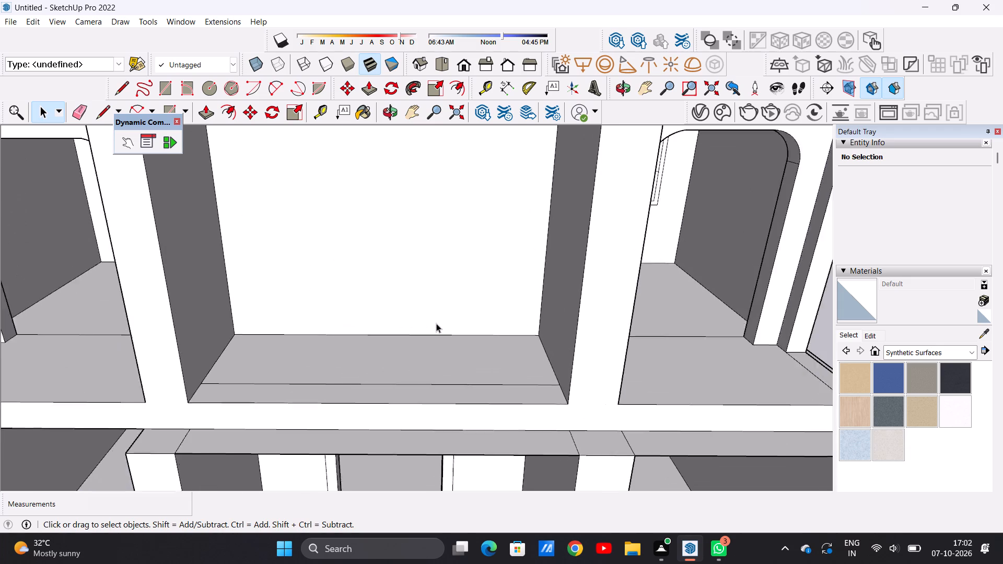
pyautogui.scroll(1, 436, 323)
pyautogui.scroll(-5, 441, 292)
pyautogui.moveTo(442, 313); pyautogui.dragTo(440, 349, button='middle')
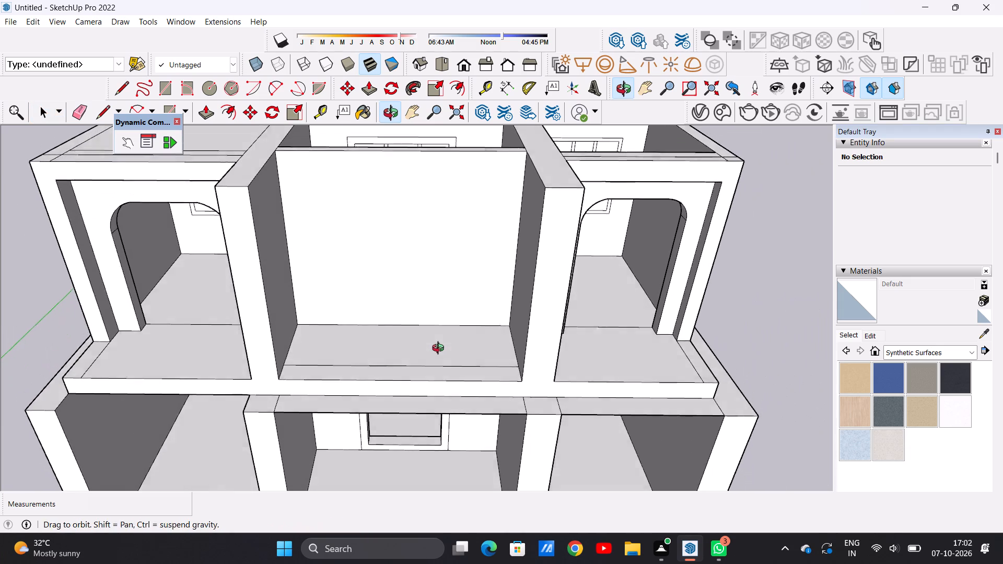
pyautogui.moveTo(440, 349); pyautogui.dragTo(440, 353, button='middle')
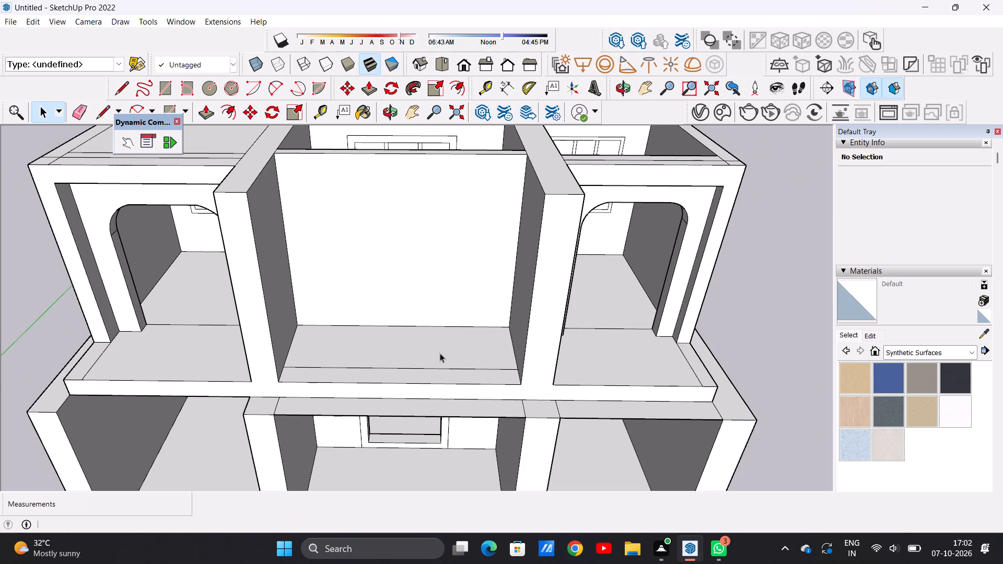
# Undo the cross wall's extrusion and the two parallel floor lines it was raised from.
pyautogui.hotkey('ctrl', 'z')
pyautogui.hotkey('ctrl', 'z')
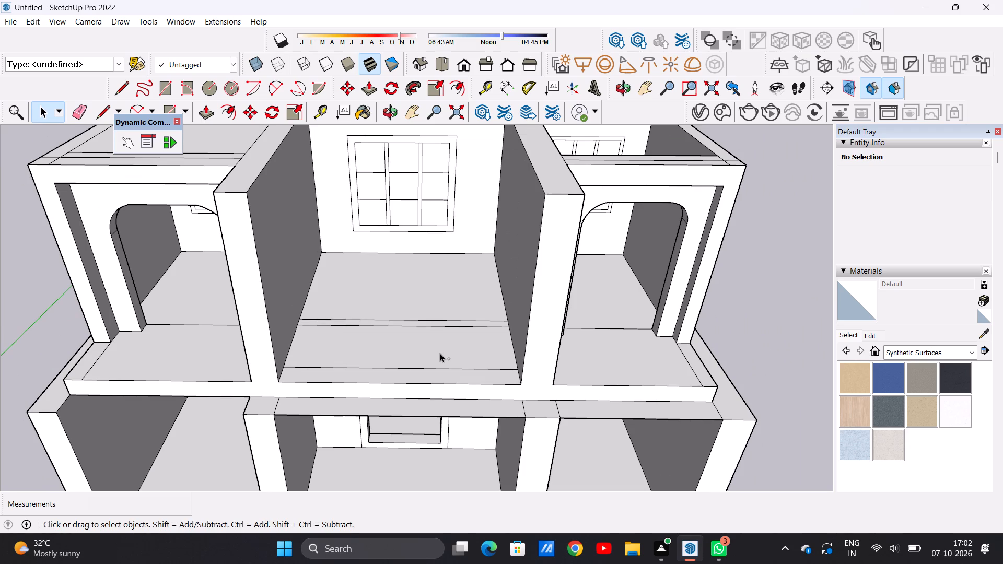
pyautogui.hotkey('ctrl', 'z')
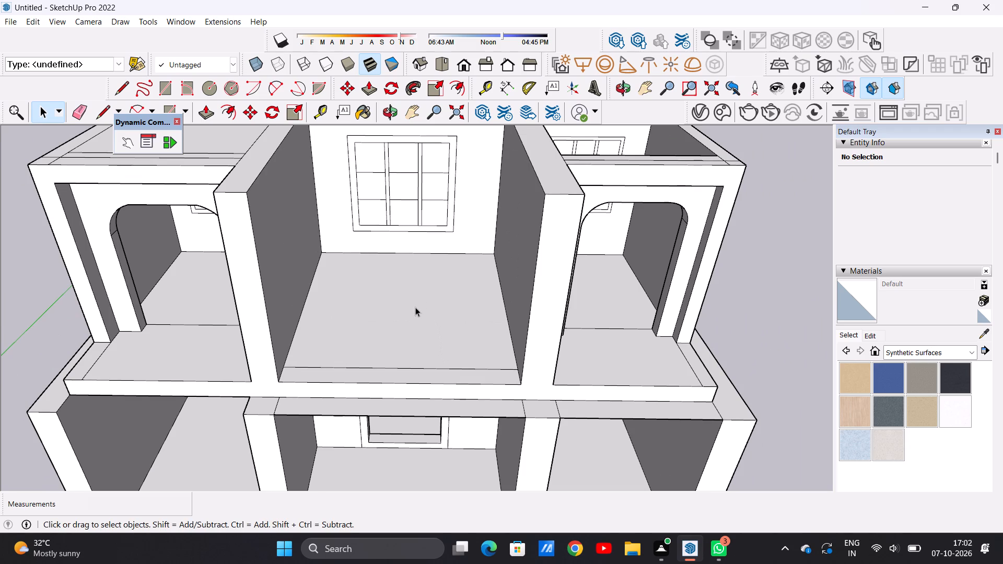
# Draw two closely spaced parallel lines, the first about 12' 1 1/8" long, across the upper middle room's floor between the side walls.
pyautogui.moveTo(415, 328); pyautogui.dragTo(405, 398, button='middle')
pyautogui.scroll(-6, 436, 324)
pyautogui.scroll(6, 446, 372)
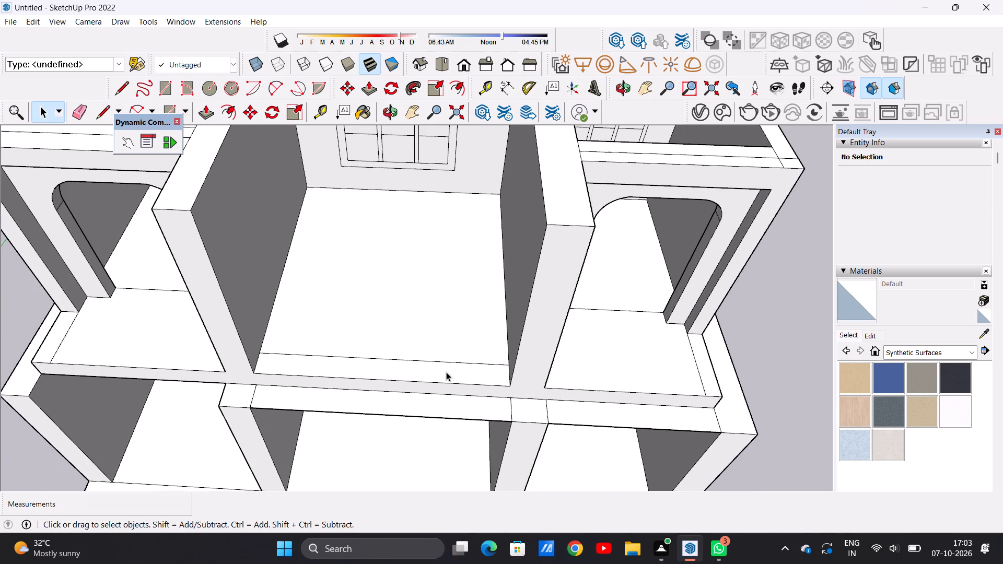
pyautogui.scroll(1, 447, 372)
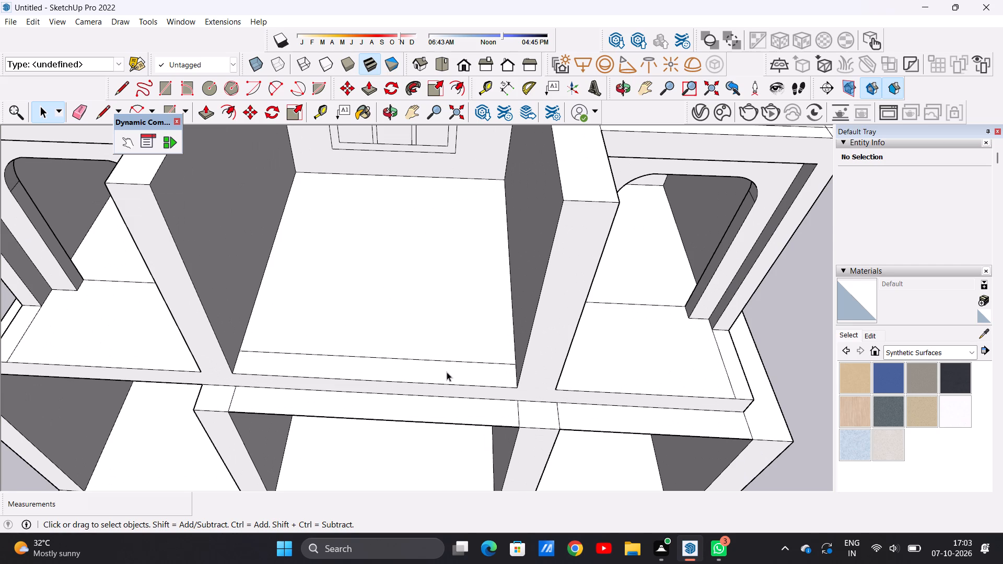
pyautogui.scroll(-3, 448, 355)
pyautogui.scroll(2, 450, 327)
pyautogui.press('l')
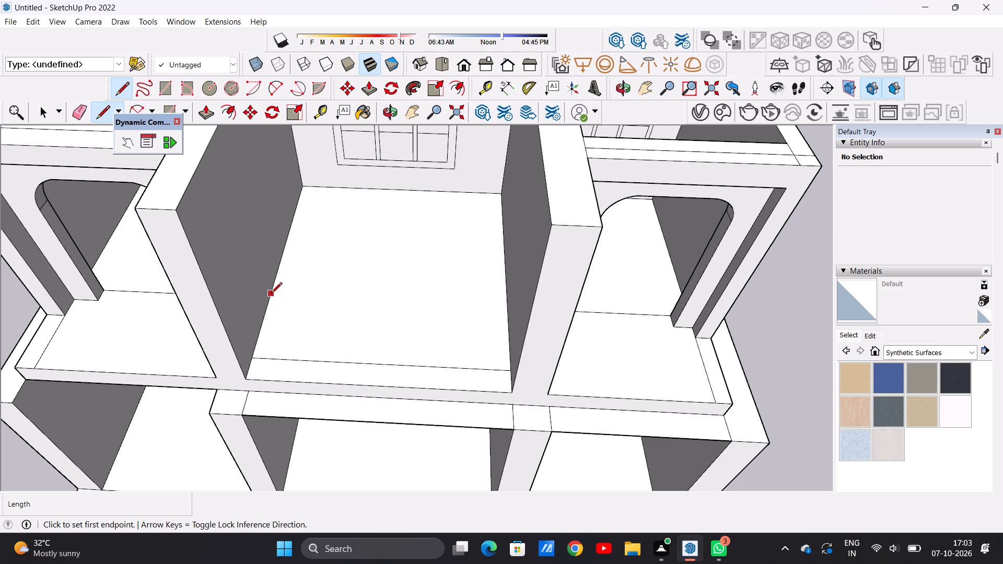
pyautogui.click(271, 294)
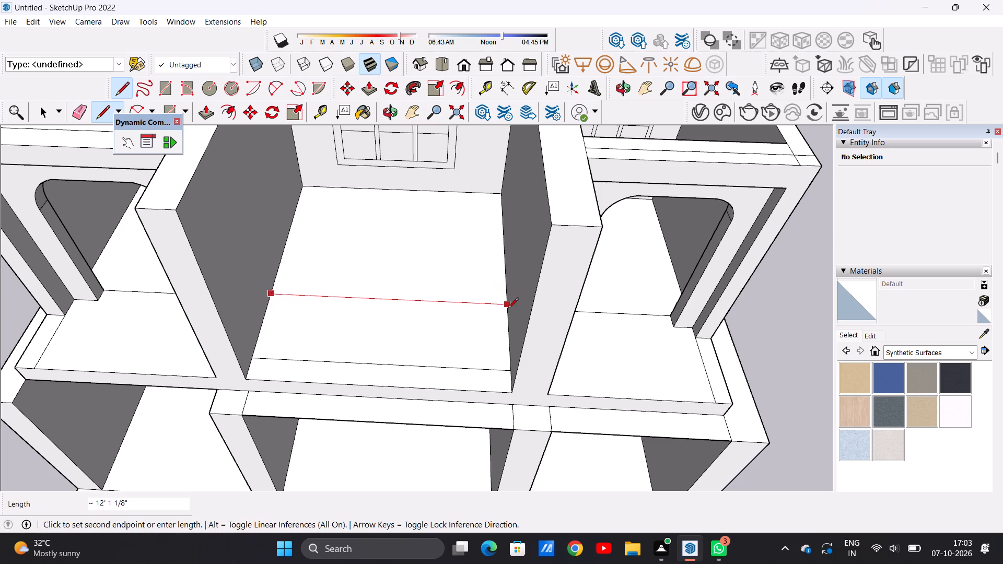
pyautogui.click(505, 309)
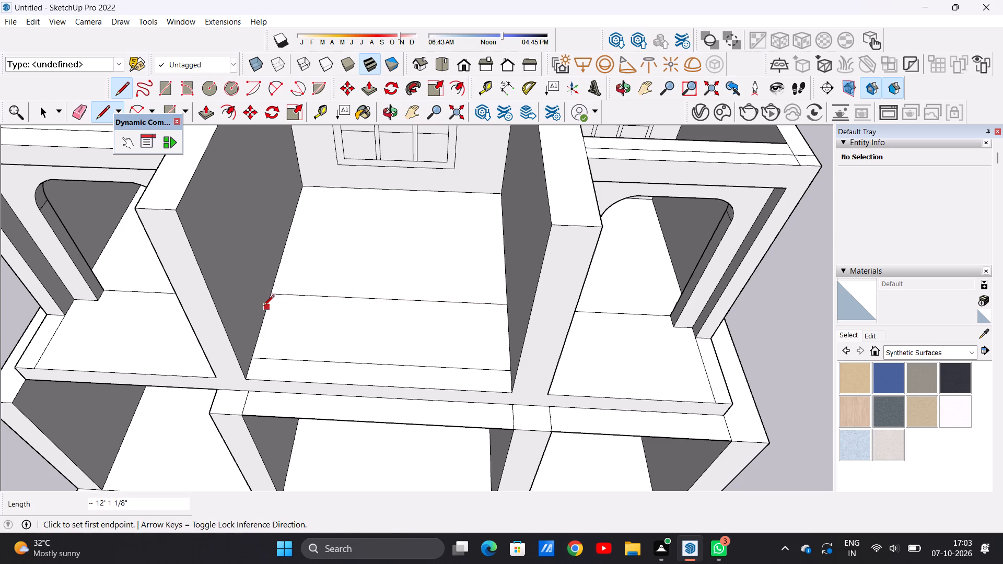
pyautogui.click(268, 304)
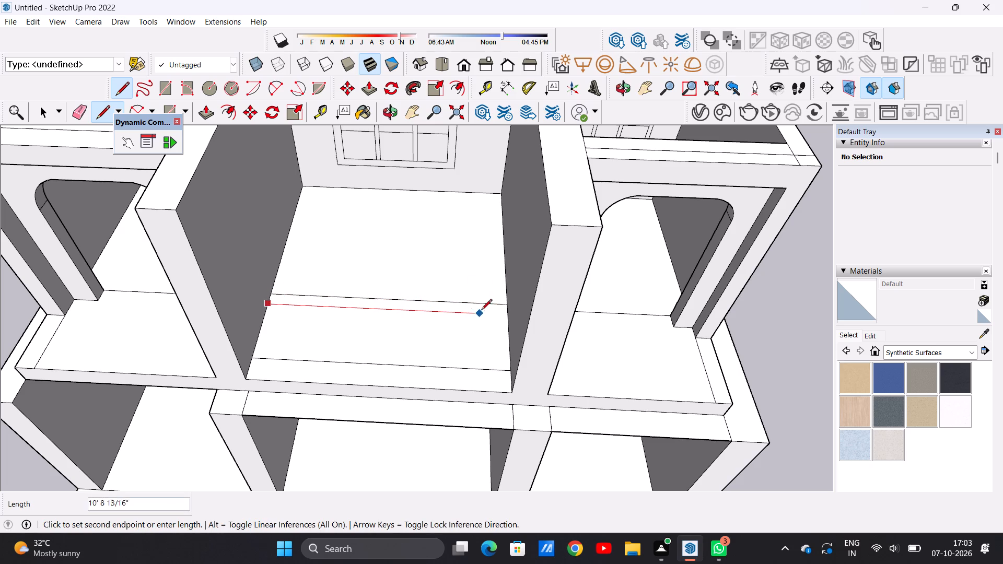
pyautogui.click(506, 314)
pyautogui.press('space')
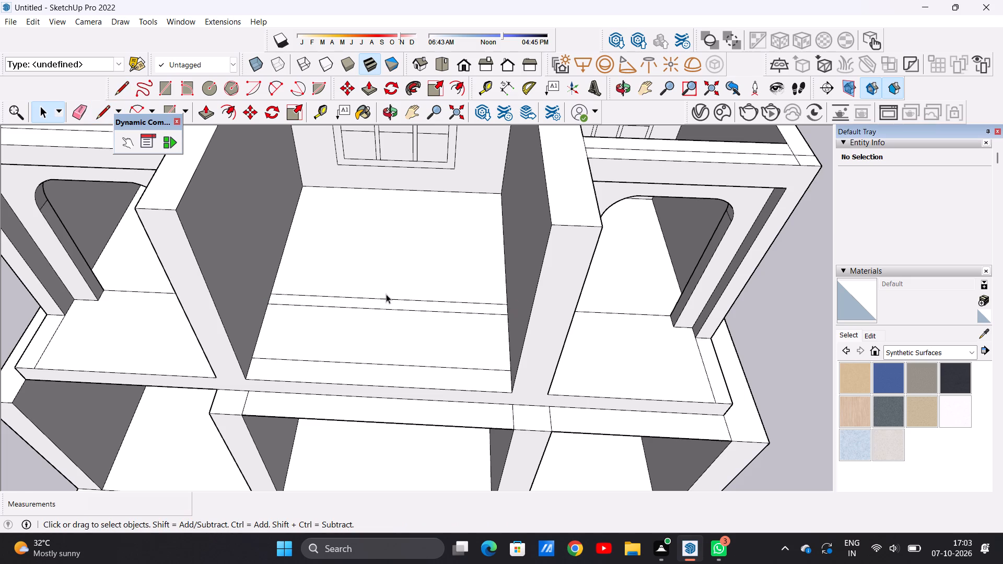
# Push/Pull the narrow floor strip up 10' to the top of the side walls, forming the upper middle room's cross wall.
pyautogui.scroll(-9, 387, 294)
pyautogui.moveTo(425, 325); pyautogui.dragTo(439, 268, button='middle')
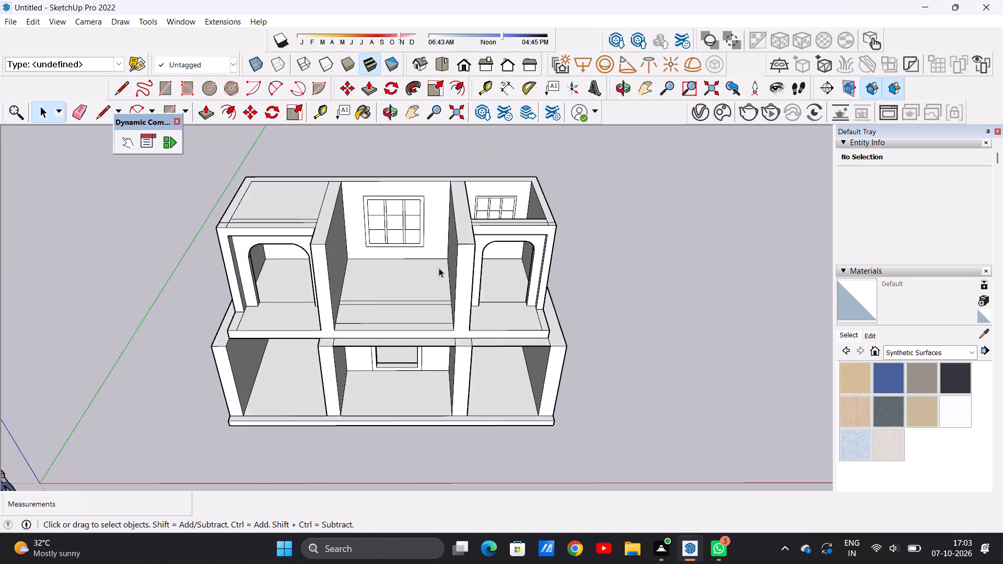
pyautogui.scroll(13, 443, 297)
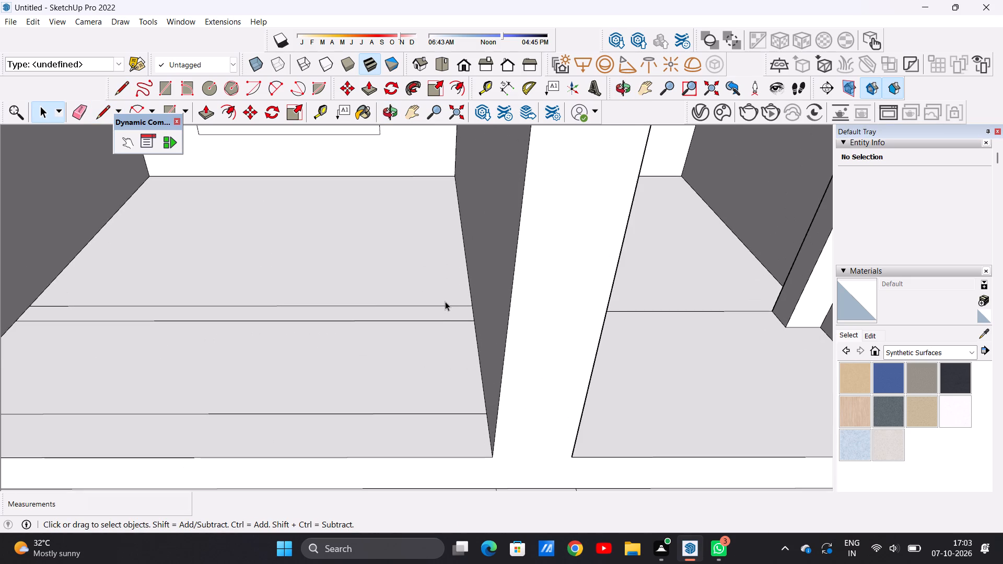
pyautogui.press('p')
pyautogui.click(452, 307)
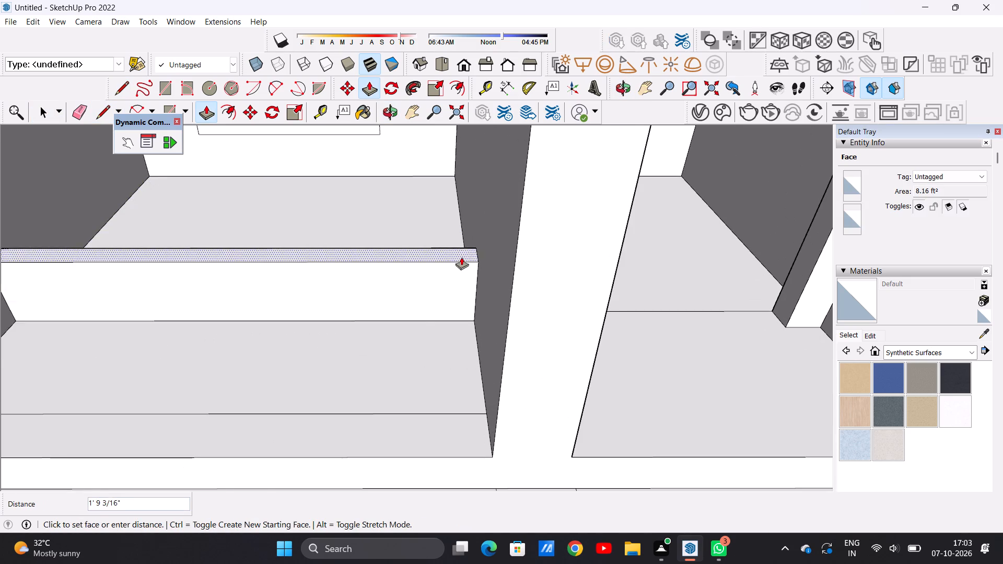
pyautogui.scroll(-15, 461, 256)
pyautogui.scroll(6, 466, 189)
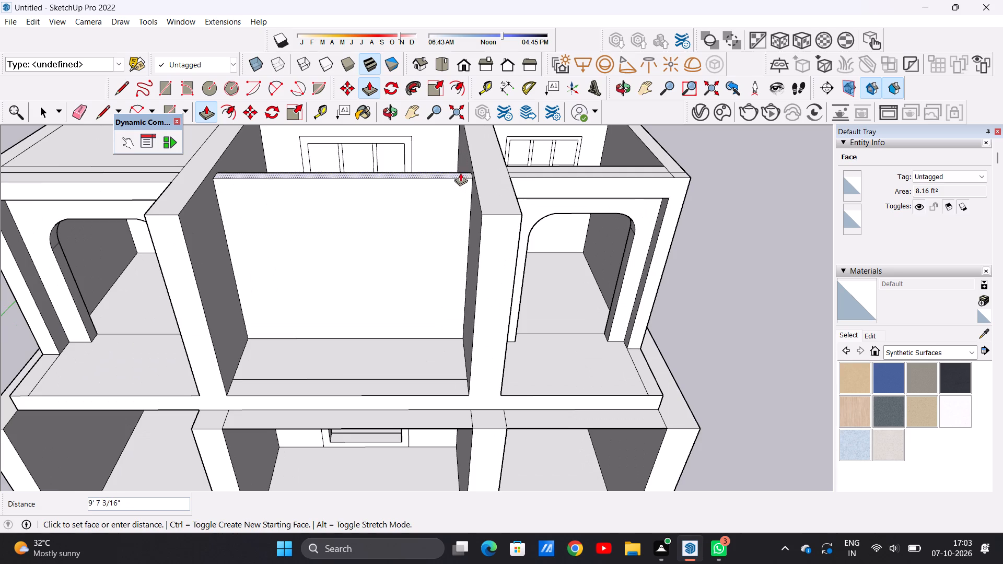
pyautogui.scroll(-14, 456, 188)
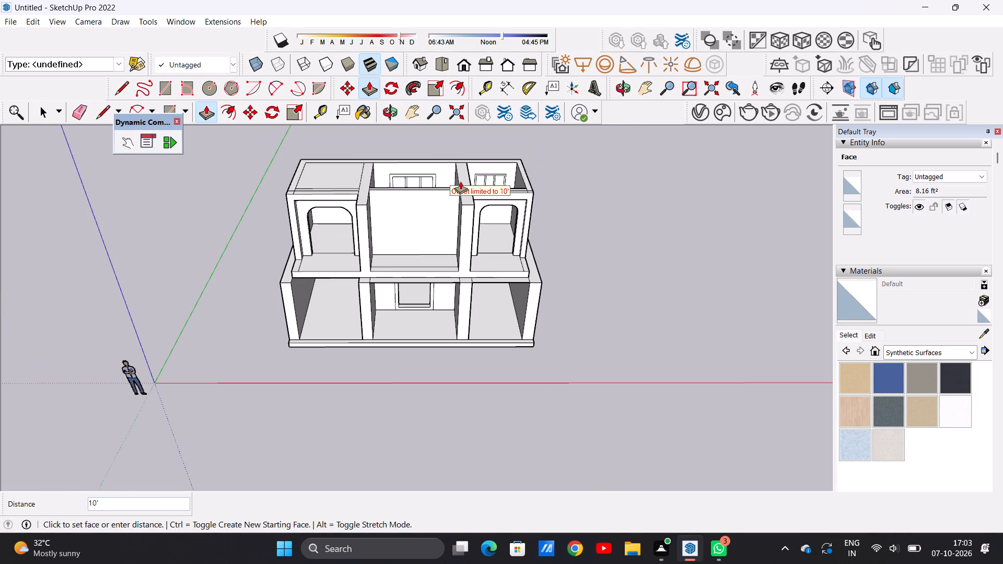
pyautogui.click(460, 181)
pyautogui.moveTo(429, 199); pyautogui.dragTo(430, 244, button='middle')
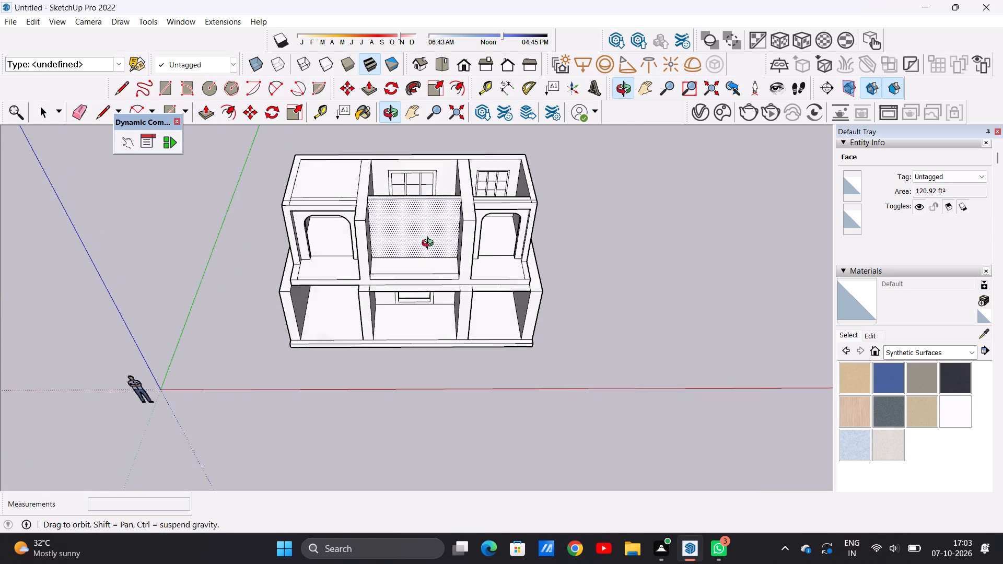
pyautogui.moveTo(430, 244); pyautogui.dragTo(431, 300, button='middle')
pyautogui.scroll(-1, 431, 303)
pyautogui.scroll(5, 446, 268)
pyautogui.press('space')
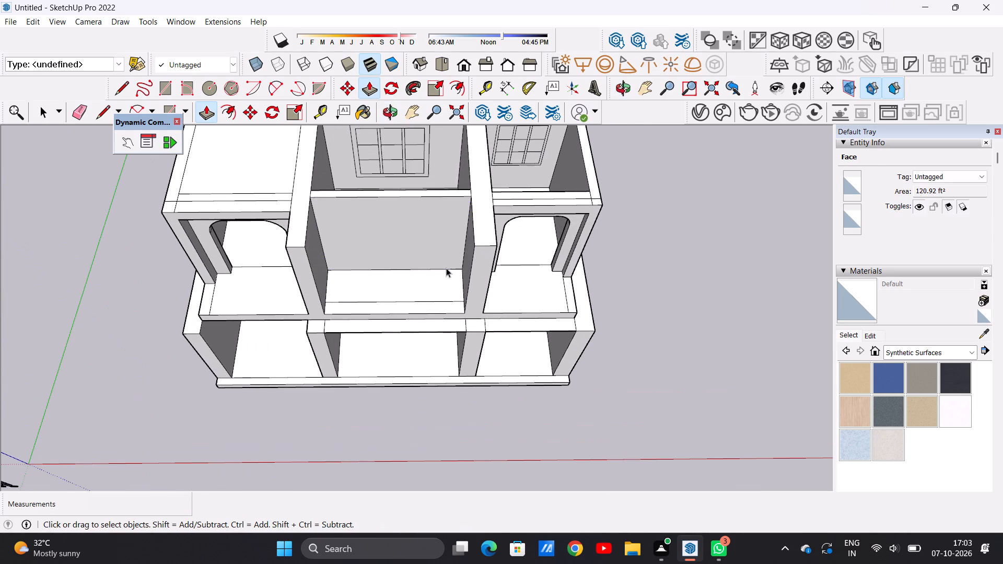
# Copy the floor face behind the cross wall up 10' to cover the back of the upper middle room as a roof.
pyautogui.scroll(-6, 424, 263)
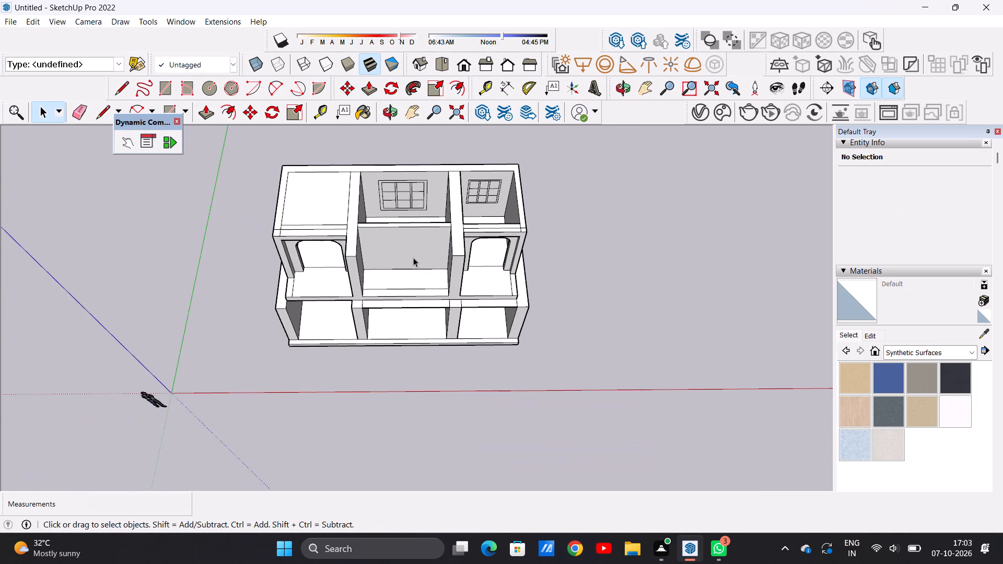
pyautogui.scroll(5, 417, 211)
pyautogui.moveTo(416, 213); pyautogui.dragTo(414, 291, button='middle')
pyautogui.scroll(6, 419, 256)
pyautogui.doubleClick(419, 256)
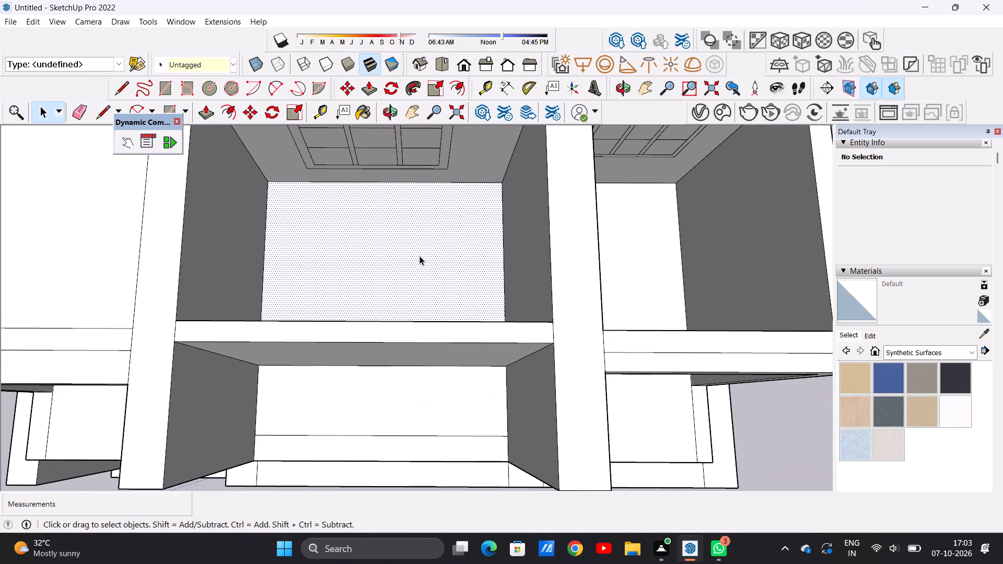
pyautogui.press('m')
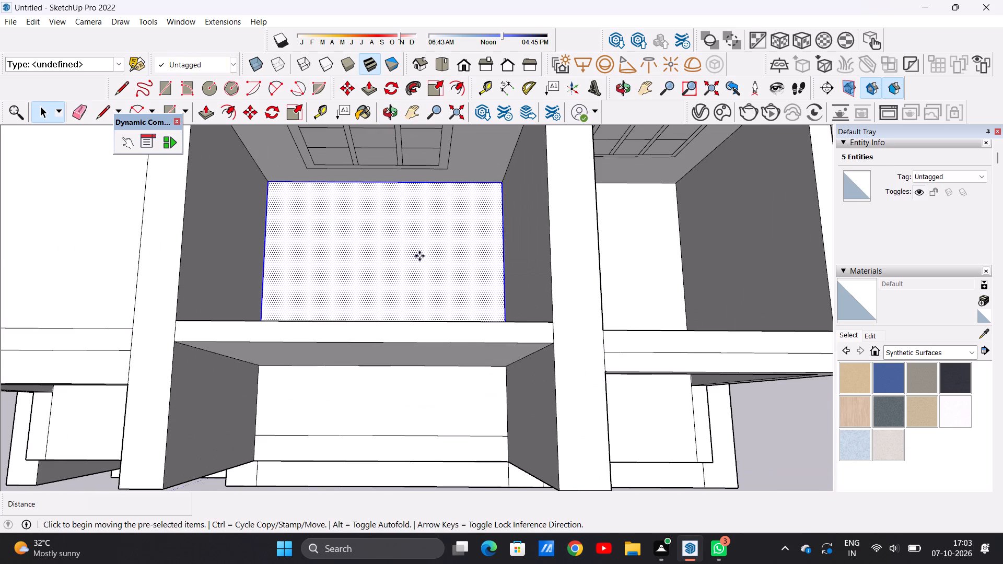
pyautogui.scroll(3, 497, 184)
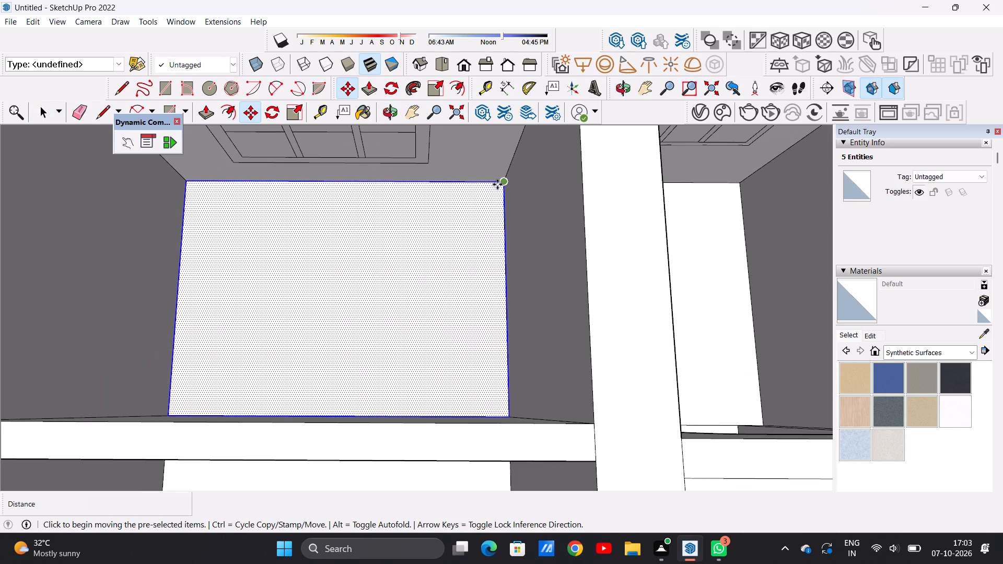
pyautogui.click(497, 184)
pyautogui.scroll(-8, 491, 203)
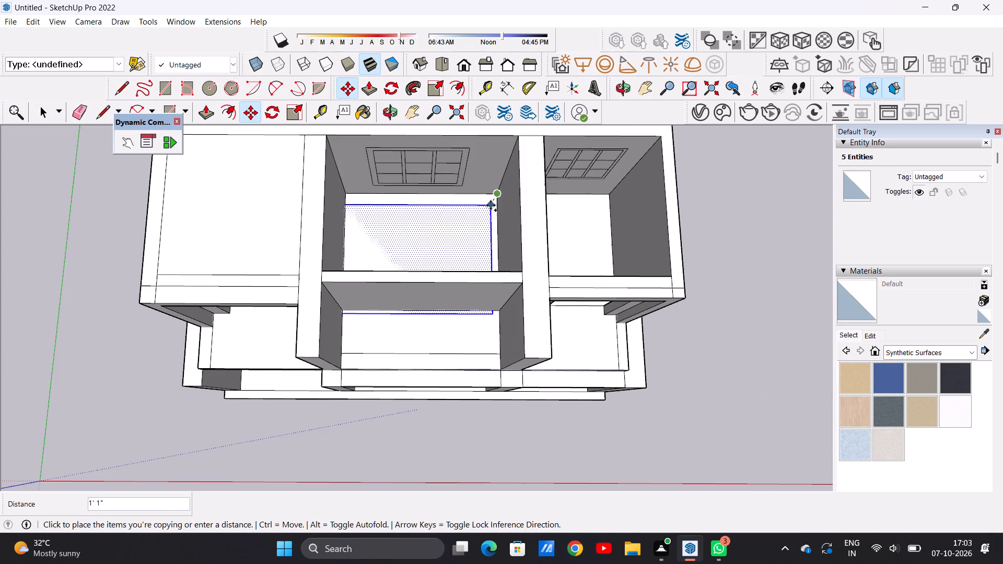
pyautogui.click(521, 132)
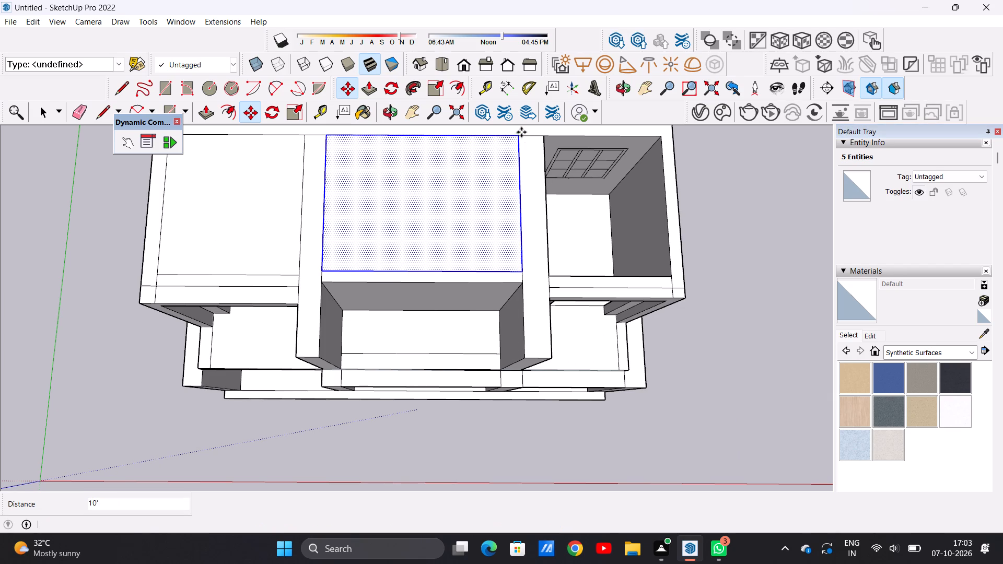
pyautogui.press('space')
pyautogui.click(724, 182)
# Push/Pull the top of the cross wall upward so it rises well above the side walls and roof.
pyautogui.scroll(-8, 480, 233)
pyautogui.moveTo(505, 256); pyautogui.dragTo(503, 233, button='middle')
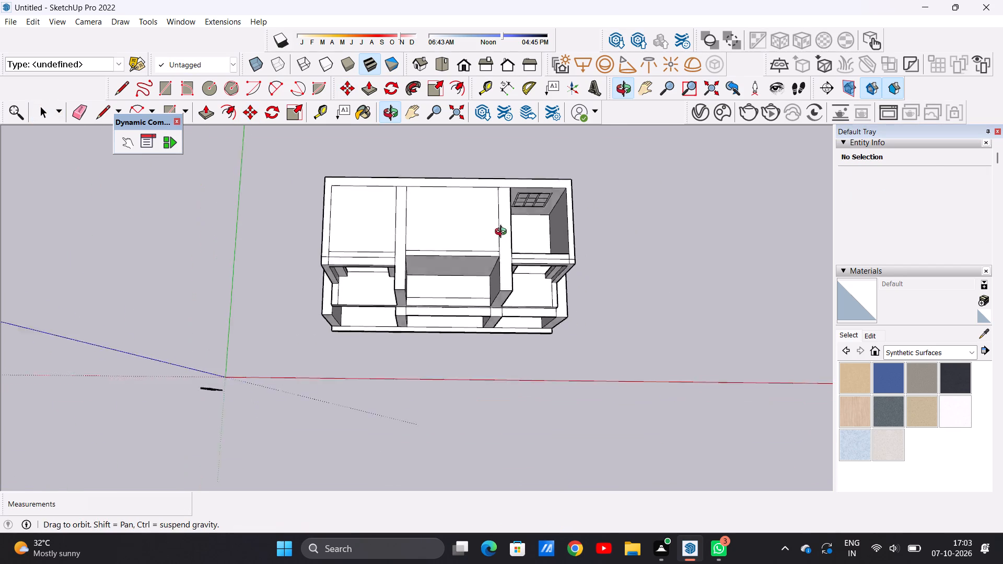
pyautogui.moveTo(503, 233); pyautogui.dragTo(501, 164, button='middle')
pyautogui.moveTo(472, 274); pyautogui.dragTo(473, 156, button='middle')
pyautogui.scroll(5, 473, 197)
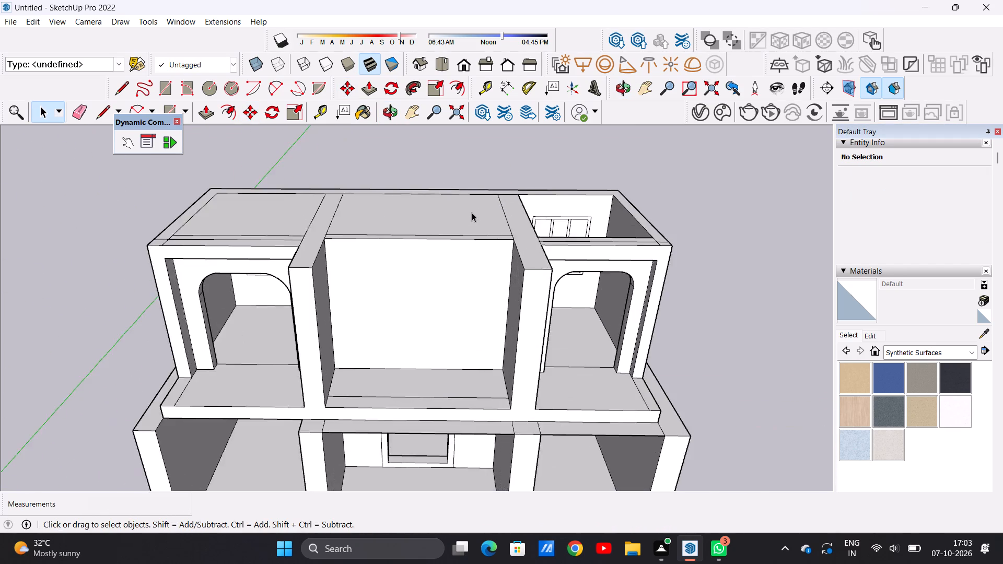
pyautogui.scroll(5, 472, 213)
pyautogui.scroll(-1, 470, 221)
pyautogui.scroll(6, 470, 221)
pyautogui.press('p')
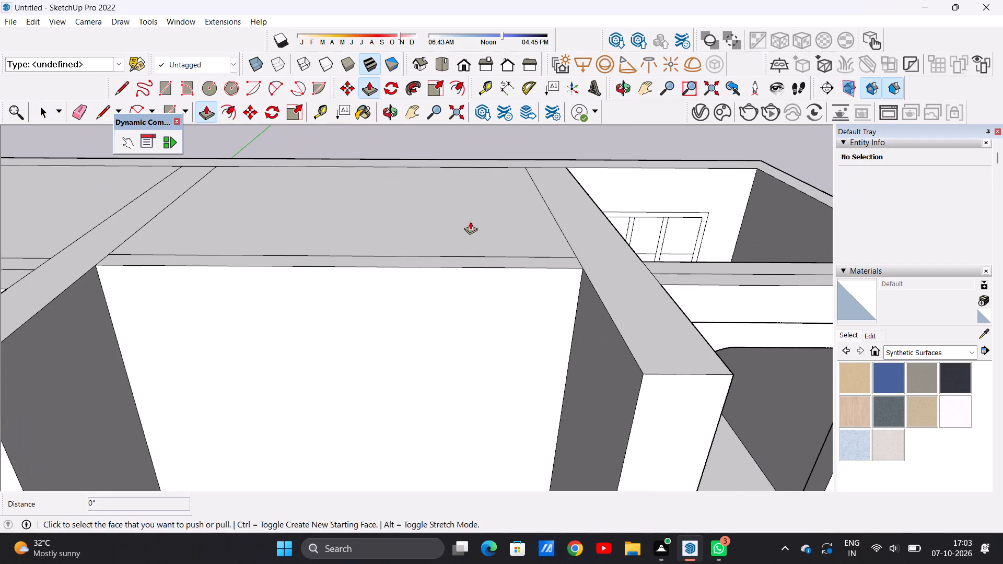
pyautogui.moveTo(470, 239); pyautogui.dragTo(471, 265, button='middle')
pyautogui.click(556, 300)
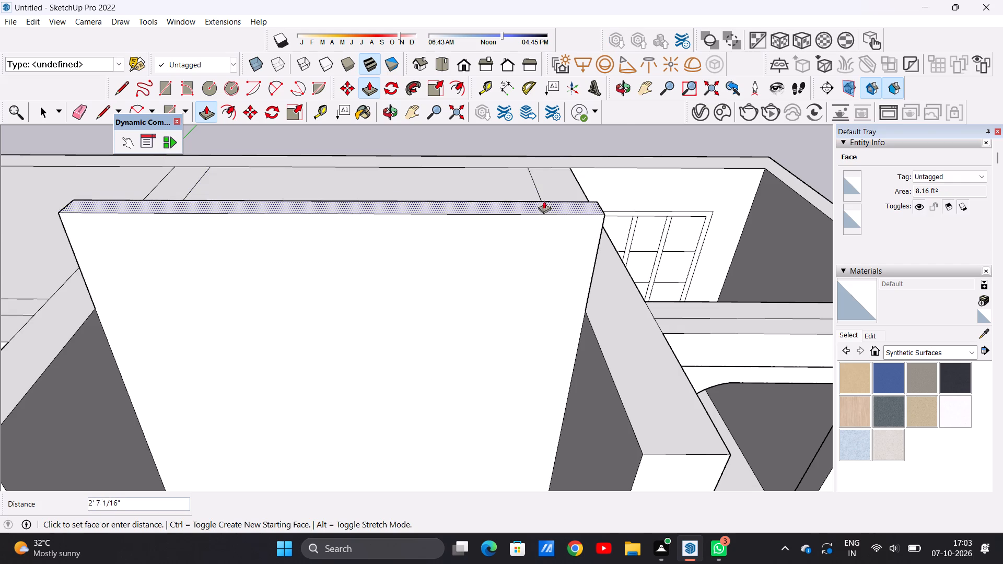
pyautogui.scroll(-18, 542, 197)
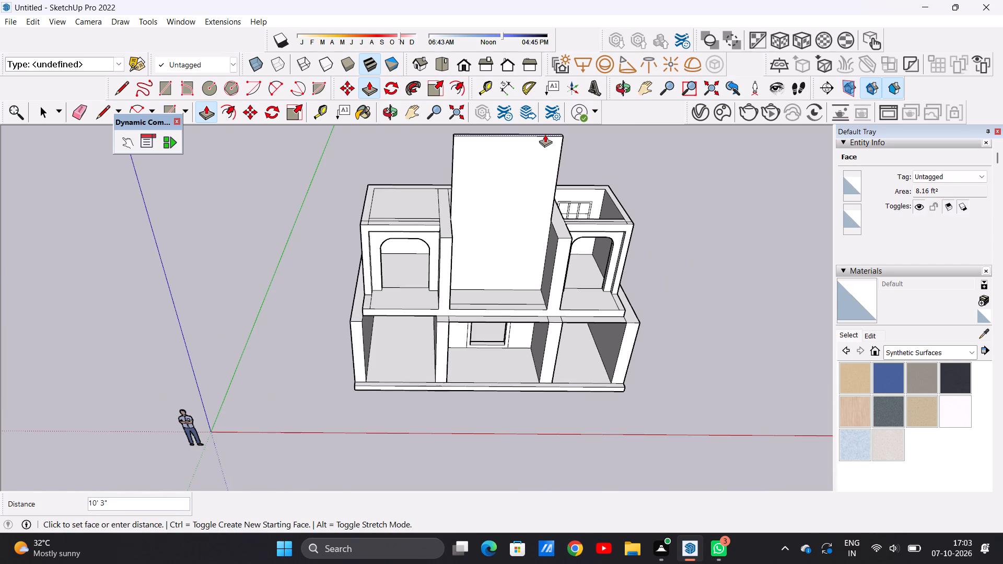
pyautogui.click(539, 180)
pyautogui.press('space')
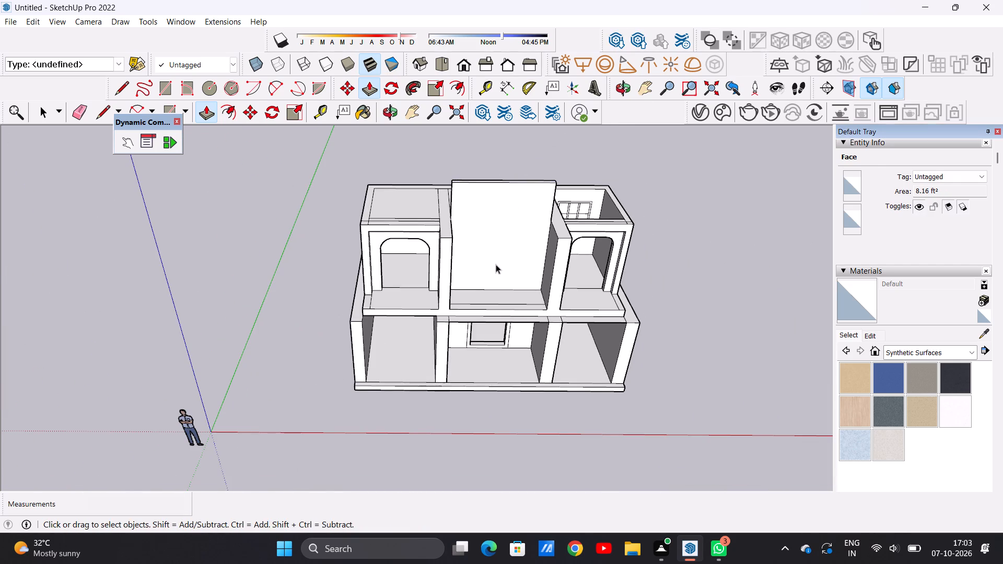
pyautogui.moveTo(495, 265); pyautogui.dragTo(495, 146, button='middle')
pyautogui.scroll(6, 506, 221)
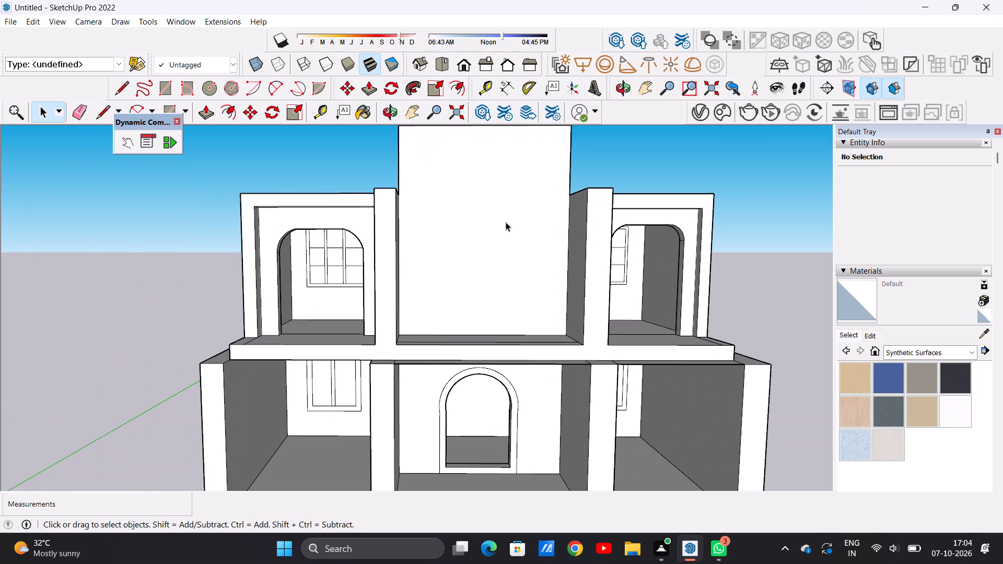
# Undo the last upward Push/Pull of the upper middle room's cross wall.
pyautogui.scroll(-4, 506, 222)
pyautogui.moveTo(516, 217); pyautogui.dragTo(298, 336, button='middle')
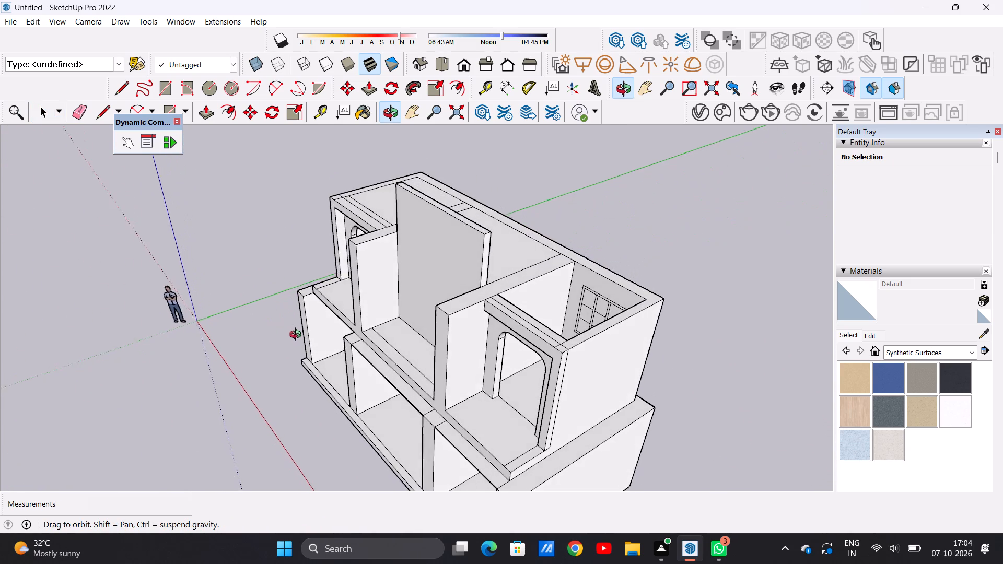
pyautogui.moveTo(298, 336); pyautogui.dragTo(296, 332, button='middle')
pyautogui.scroll(-3, 419, 251)
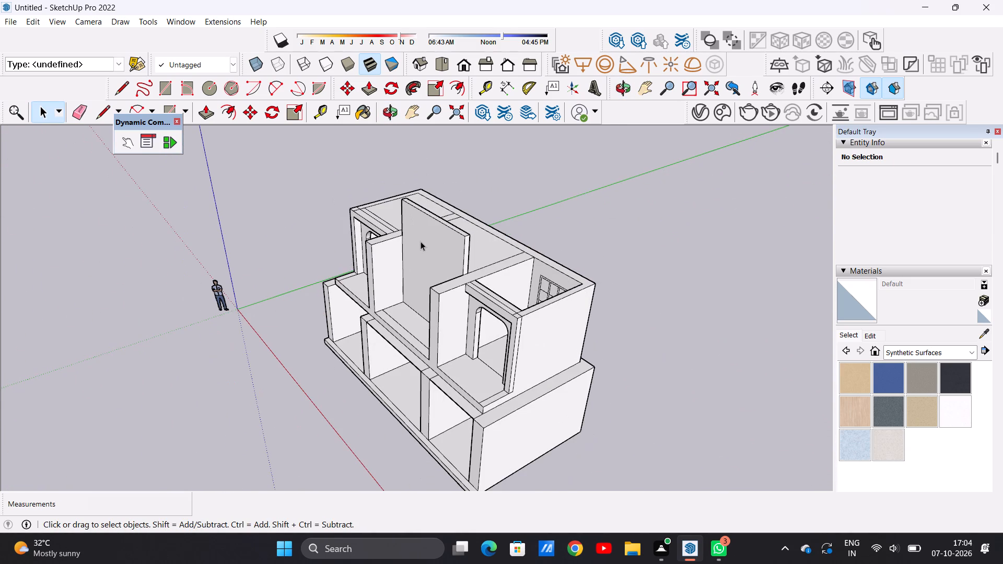
pyautogui.scroll(2, 421, 241)
pyautogui.hotkey('ctrl', 'z')
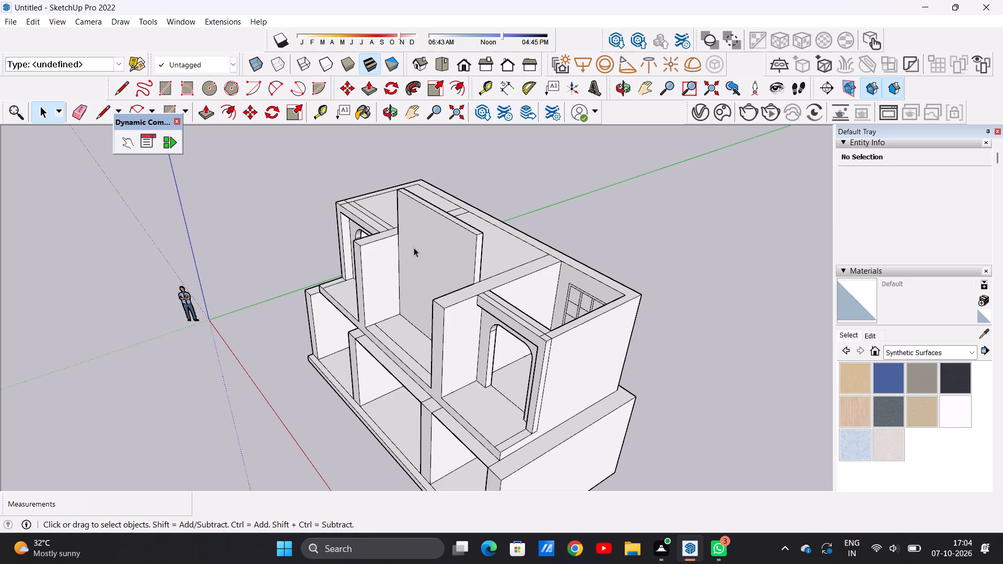
# Examine the upper middle room, its cross wall and side walls from the front and from above.
pyautogui.moveTo(424, 268); pyautogui.dragTo(450, 221, button='middle')
pyautogui.moveTo(362, 274); pyautogui.dragTo(435, 264, button='middle')
pyautogui.middleClick(458, 258)
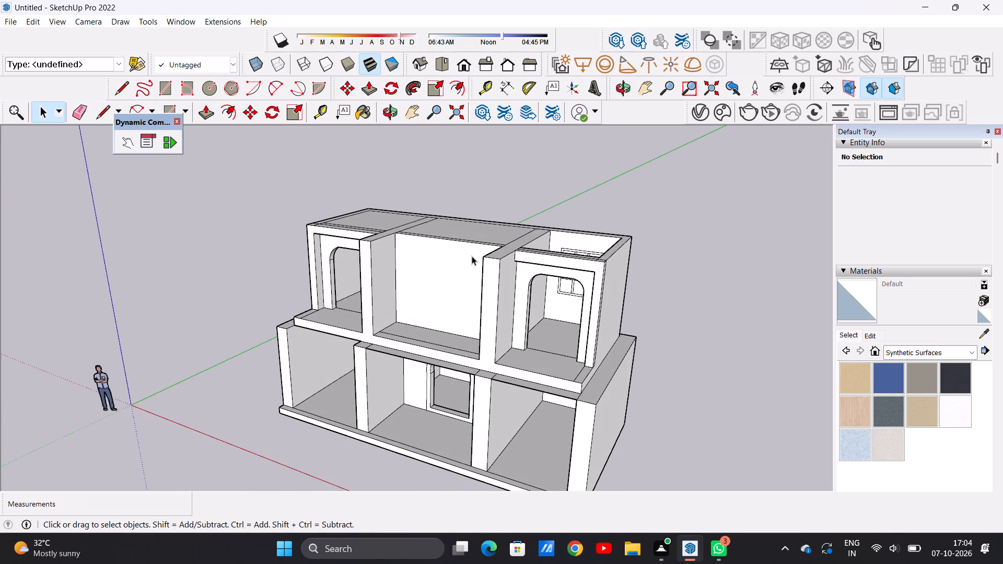
pyautogui.scroll(5, 441, 279)
pyautogui.moveTo(415, 280); pyautogui.dragTo(504, 257, button='middle')
pyautogui.scroll(1, 505, 256)
pyautogui.scroll(-4, 483, 259)
pyautogui.scroll(6, 439, 280)
pyautogui.scroll(-1, 444, 282)
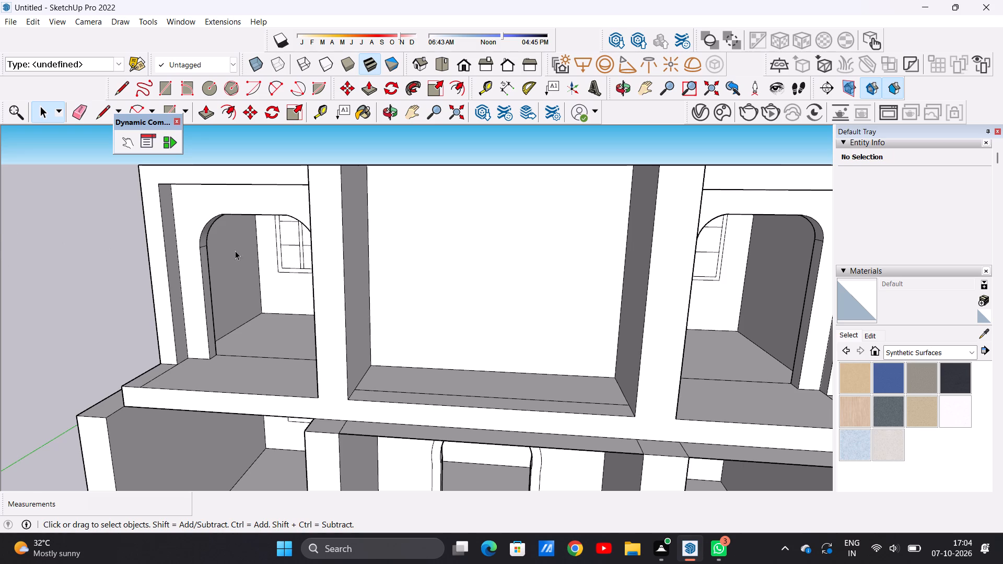
pyautogui.scroll(-20, 262, 252)
pyautogui.scroll(-20, 262, 252)
pyautogui.scroll(-4, 262, 252)
pyautogui.scroll(7, 359, 280)
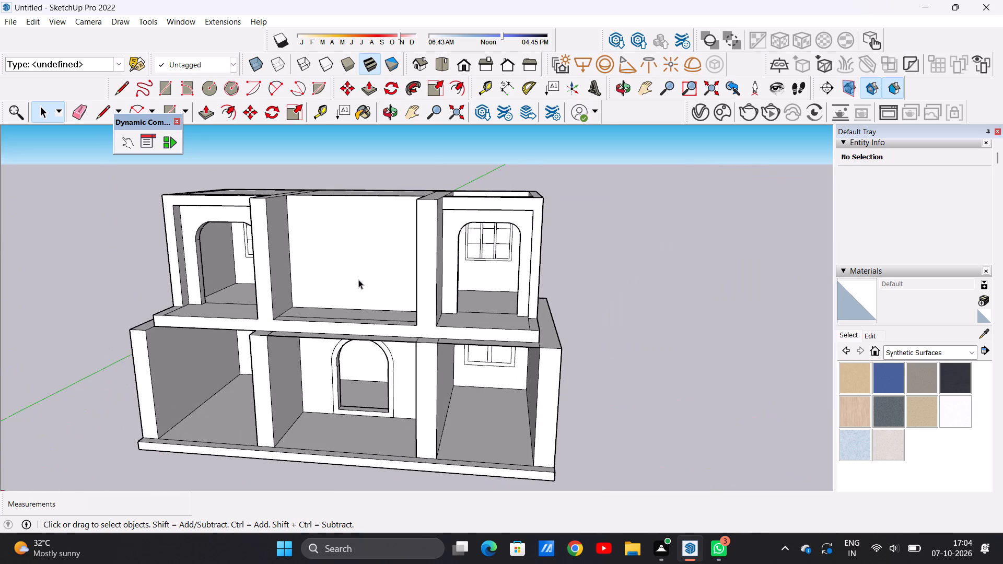
pyautogui.scroll(1, 358, 279)
pyautogui.moveTo(335, 274); pyautogui.dragTo(365, 261, button='middle')
pyautogui.scroll(4, 358, 298)
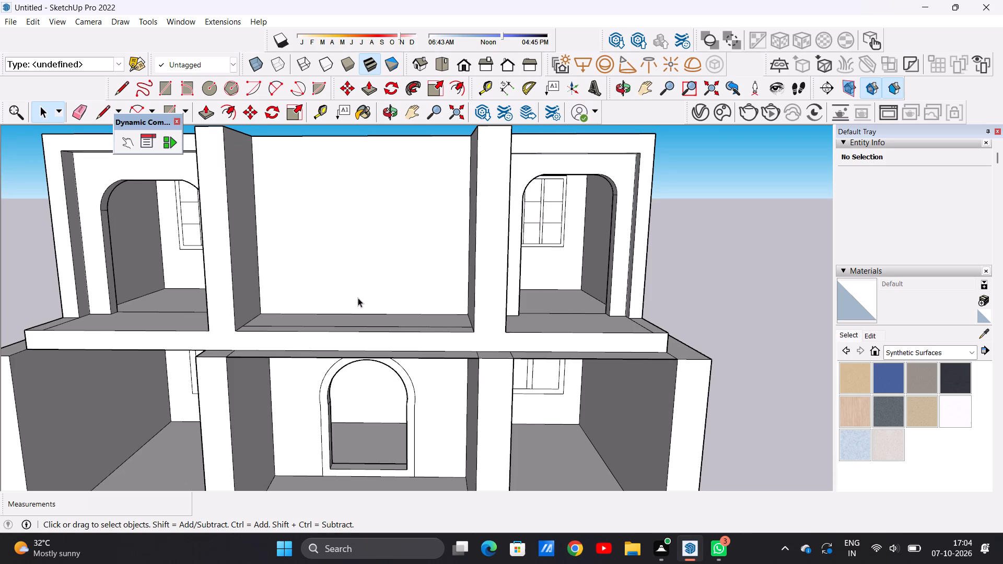
pyautogui.scroll(-1, 358, 298)
pyautogui.scroll(1, 358, 298)
pyautogui.scroll(-13, 358, 298)
pyautogui.scroll(6, 357, 286)
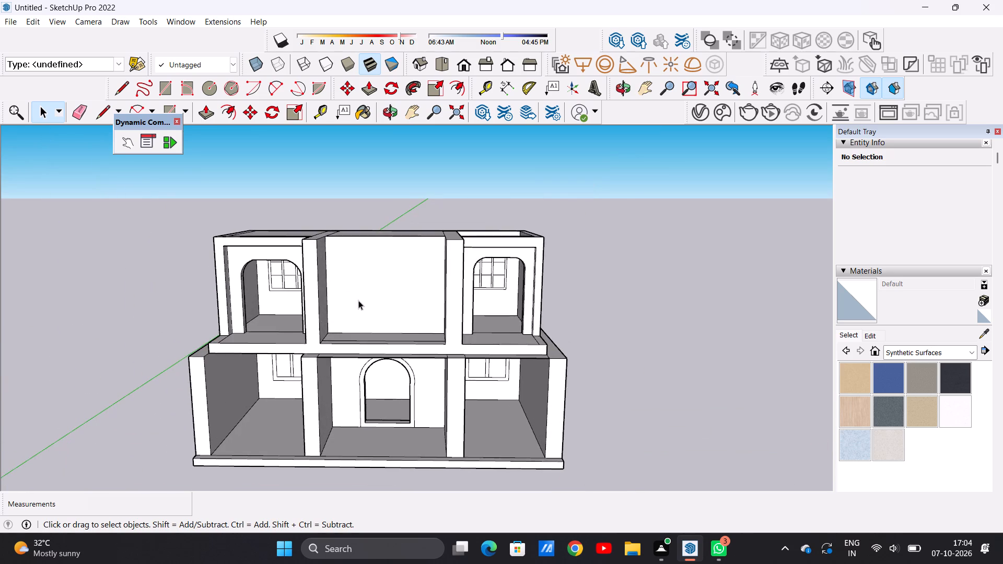
pyautogui.moveTo(358, 300); pyautogui.dragTo(358, 266, button='middle')
pyautogui.scroll(2, 364, 262)
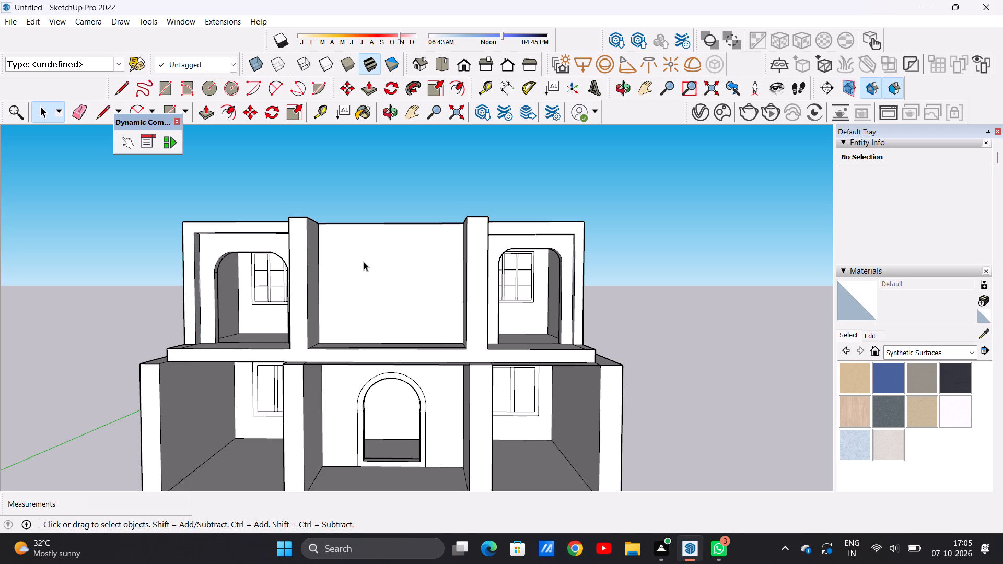
pyautogui.scroll(-5, 364, 262)
pyautogui.moveTo(394, 261); pyautogui.dragTo(395, 261, button='middle')
pyautogui.moveTo(395, 261); pyautogui.dragTo(396, 337, button='middle')
pyautogui.moveTo(383, 256); pyautogui.dragTo(383, 319, button='middle')
pyautogui.scroll(3, 383, 320)
pyautogui.moveTo(384, 333); pyautogui.dragTo(381, 316, button='middle')
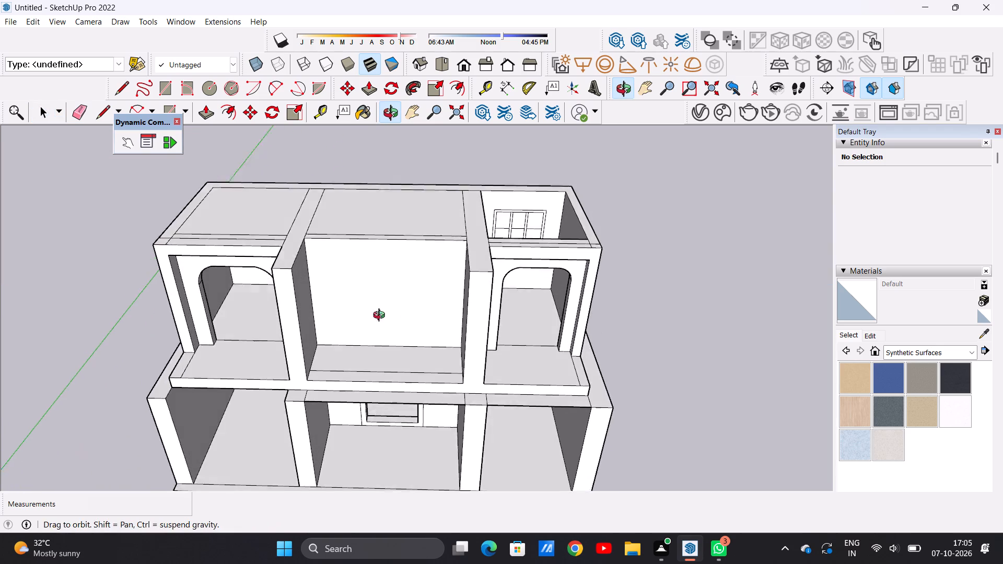
pyautogui.moveTo(381, 316); pyautogui.dragTo(386, 260, button='middle')
pyautogui.scroll(5, 386, 260)
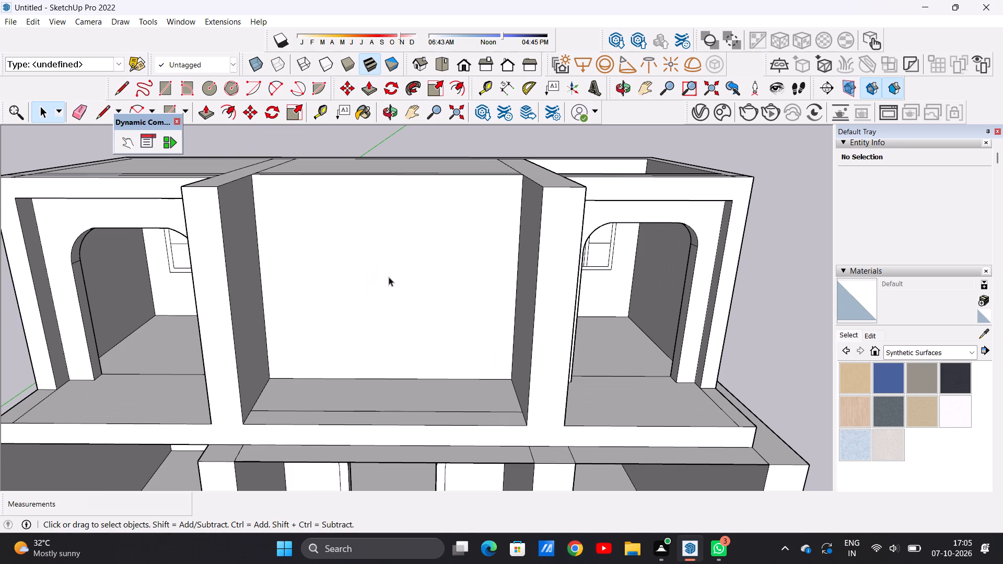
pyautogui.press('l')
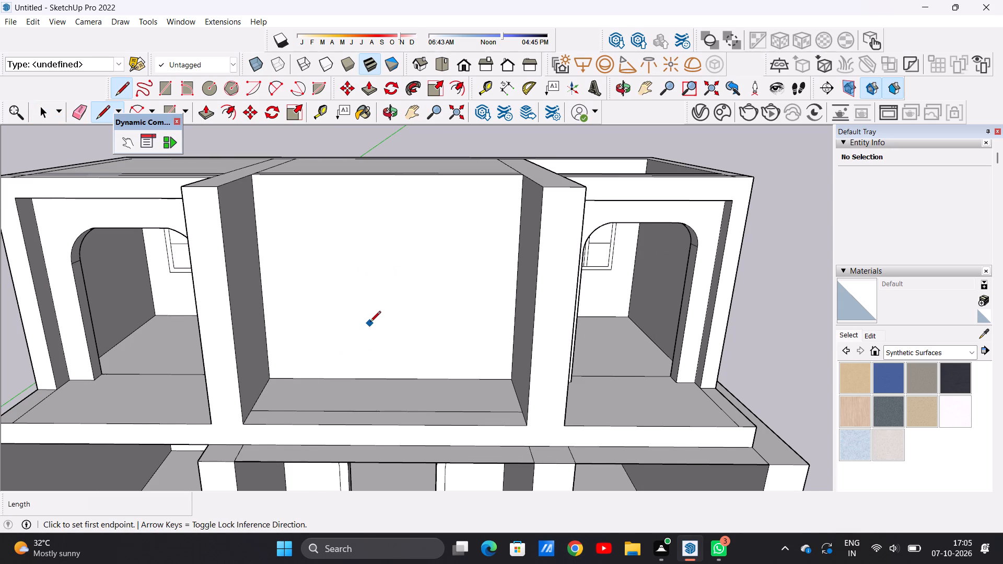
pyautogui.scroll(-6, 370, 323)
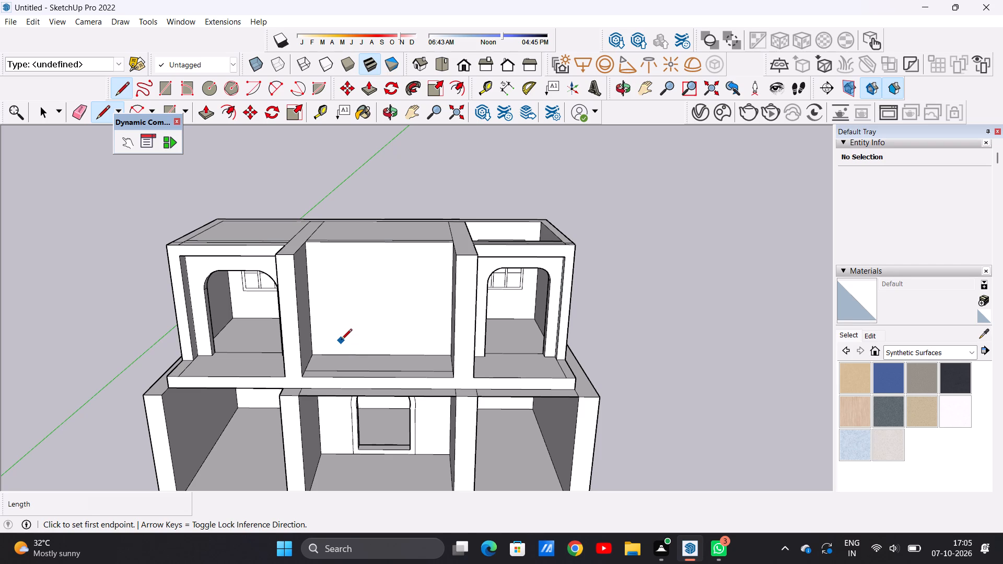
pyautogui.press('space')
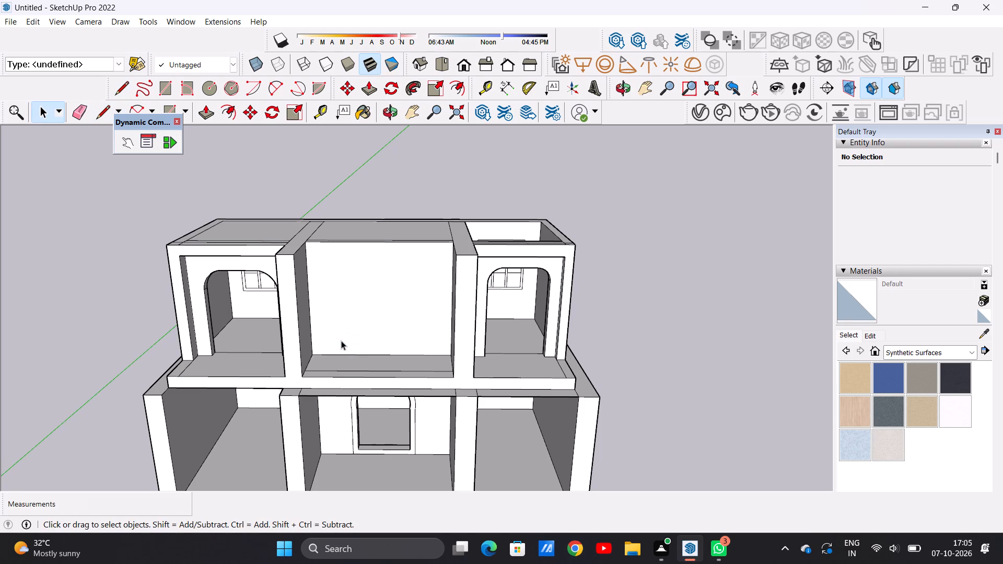
# Push/Pull the upper middle room's side walls inward in front of the cross wall, the left about 9 7/8" and the right about 1'.
pyautogui.moveTo(343, 257); pyautogui.dragTo(332, 364, button='middle')
pyautogui.scroll(4, 363, 294)
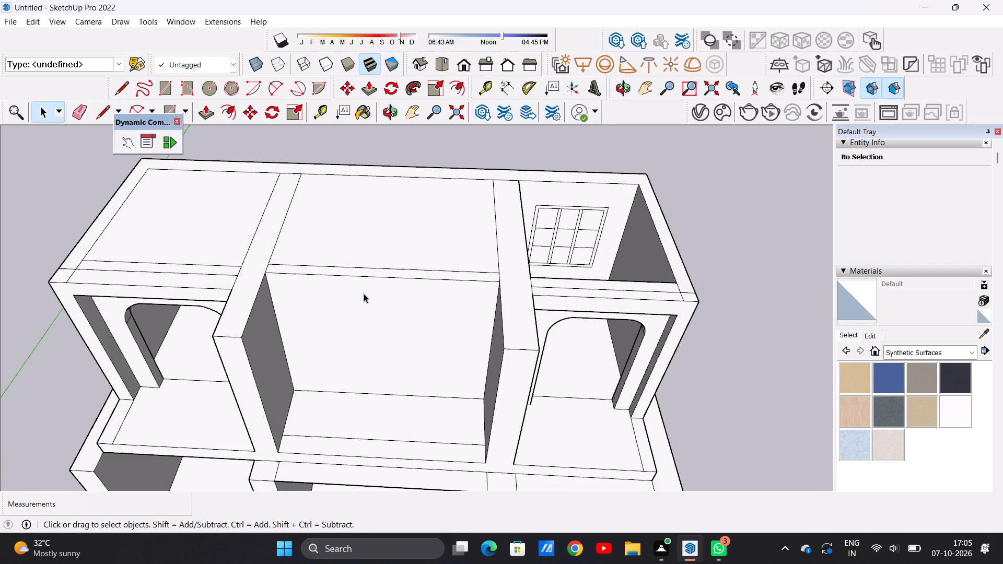
pyautogui.press('p')
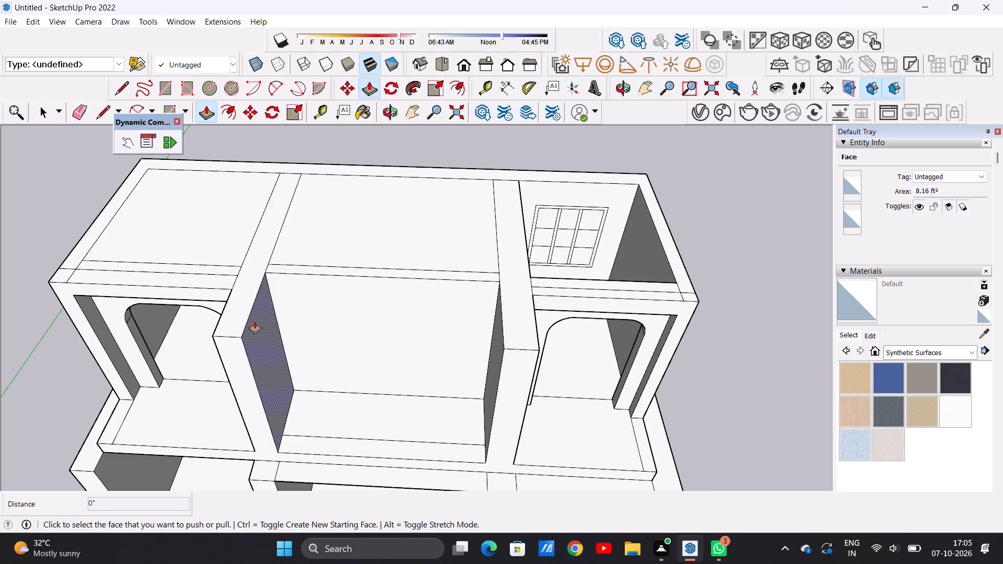
pyautogui.click(254, 321)
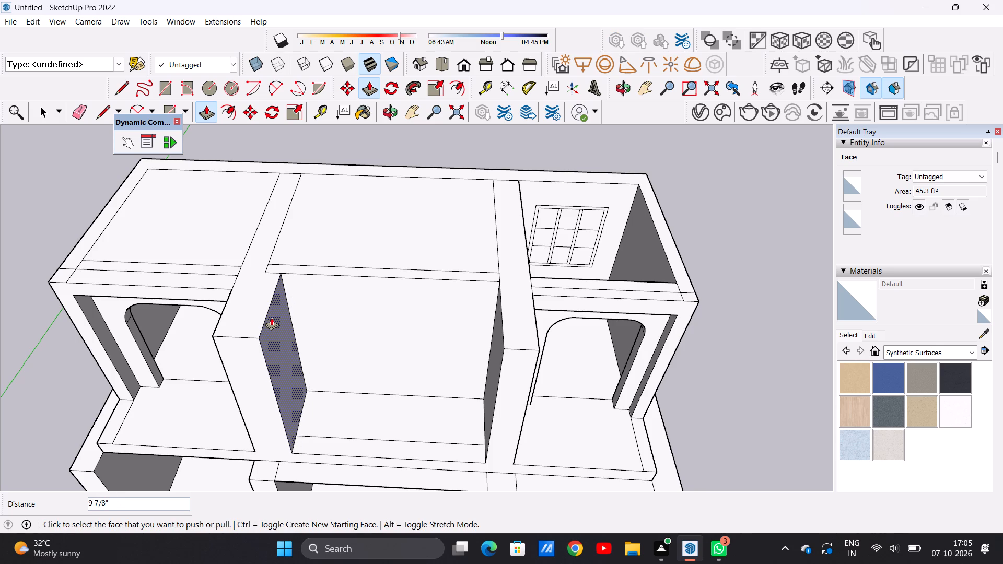
pyautogui.click(271, 317)
pyautogui.moveTo(285, 336); pyautogui.dragTo(304, 292, button='middle')
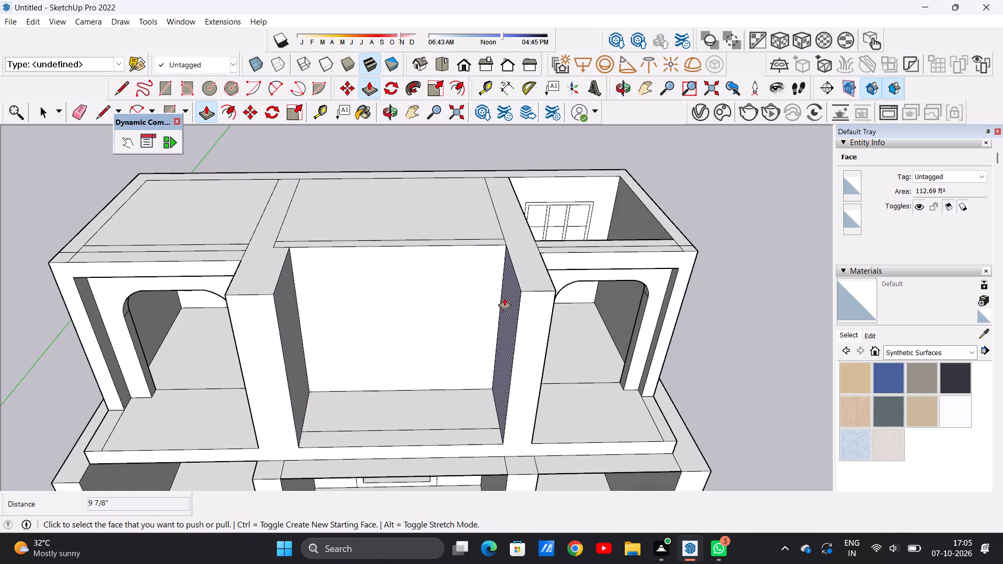
pyautogui.click(510, 300)
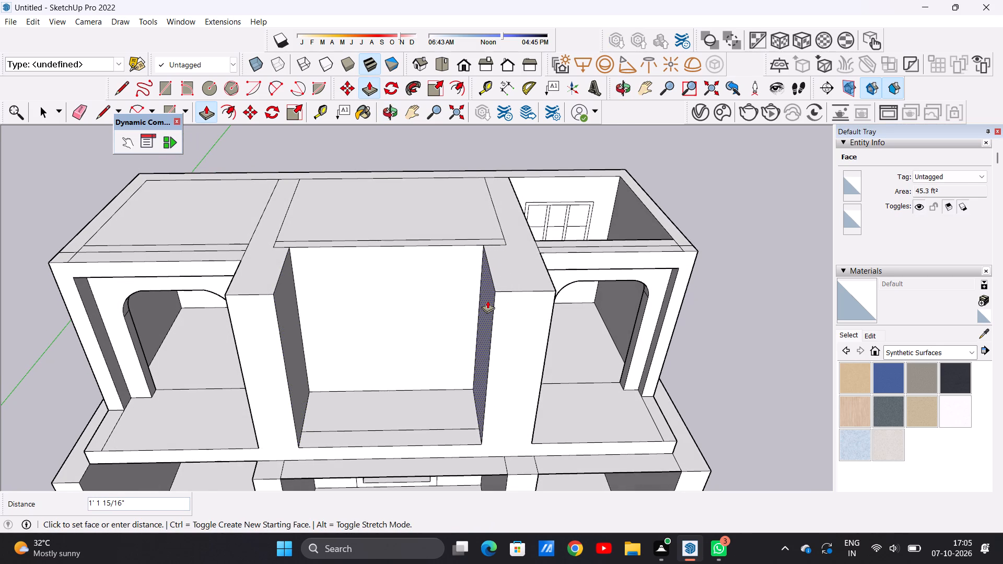
pyautogui.click(489, 300)
pyautogui.press('space')
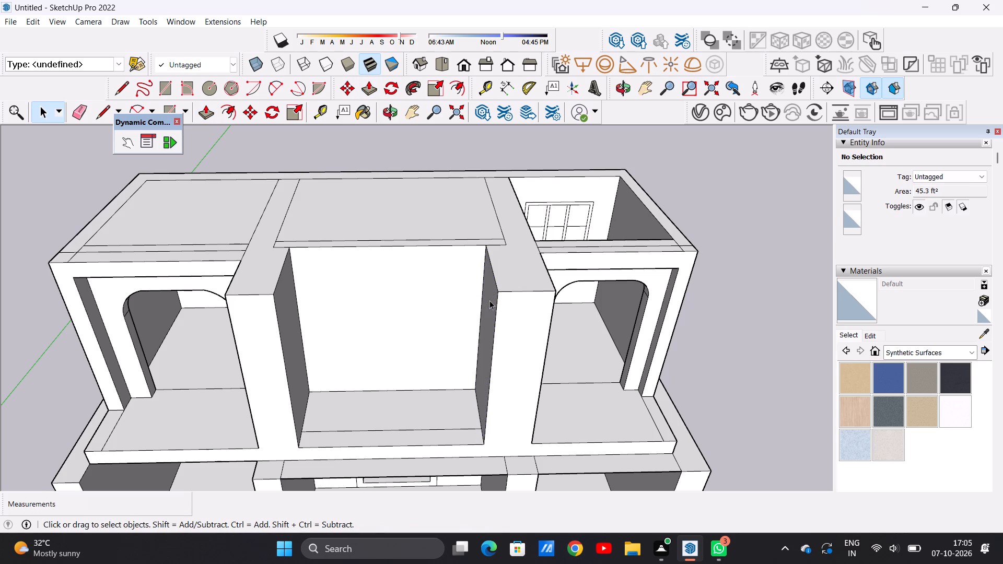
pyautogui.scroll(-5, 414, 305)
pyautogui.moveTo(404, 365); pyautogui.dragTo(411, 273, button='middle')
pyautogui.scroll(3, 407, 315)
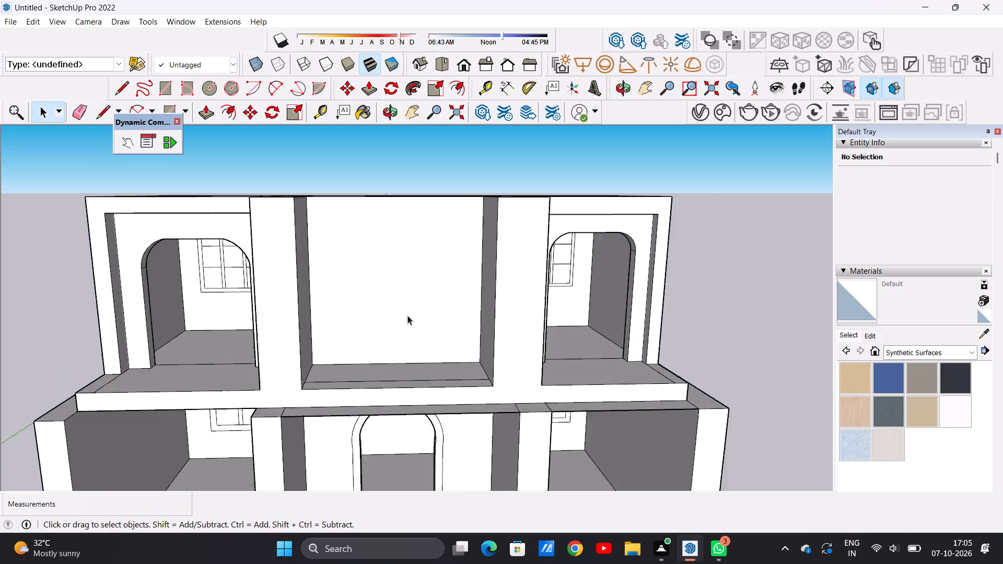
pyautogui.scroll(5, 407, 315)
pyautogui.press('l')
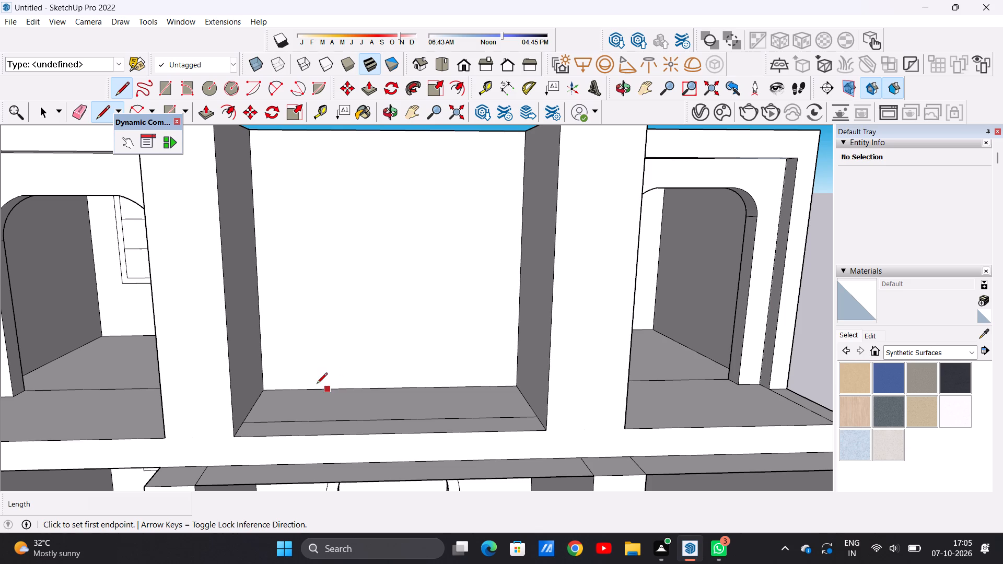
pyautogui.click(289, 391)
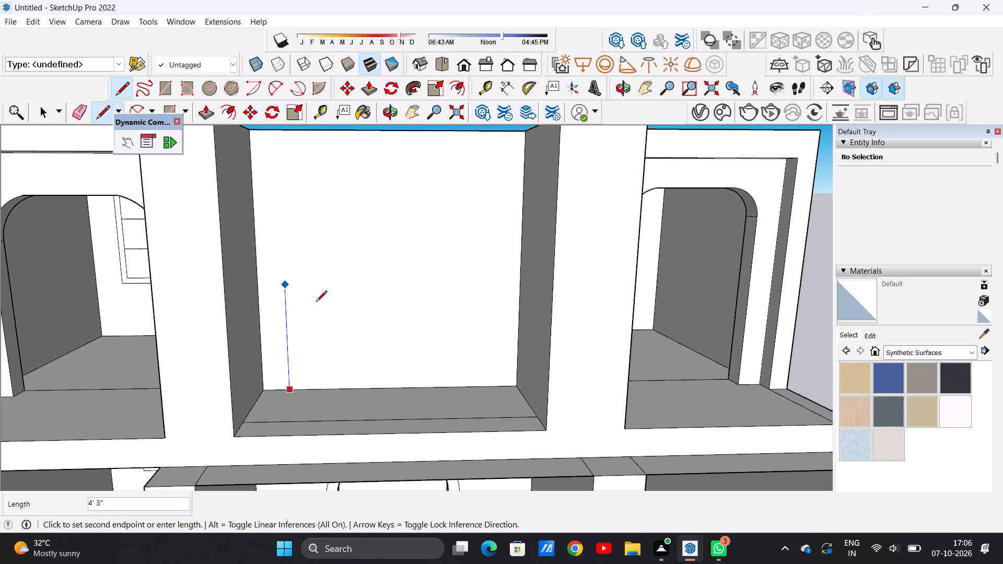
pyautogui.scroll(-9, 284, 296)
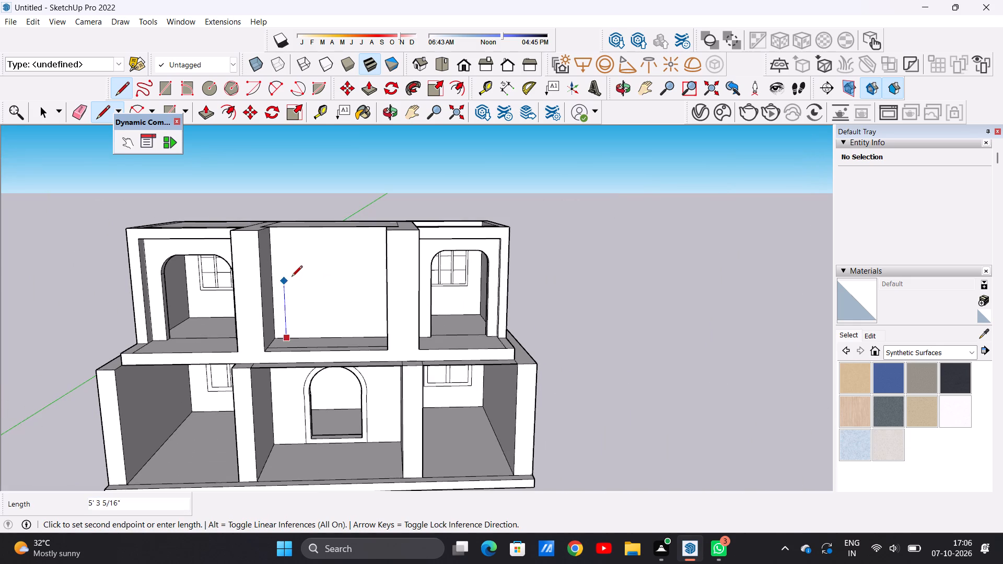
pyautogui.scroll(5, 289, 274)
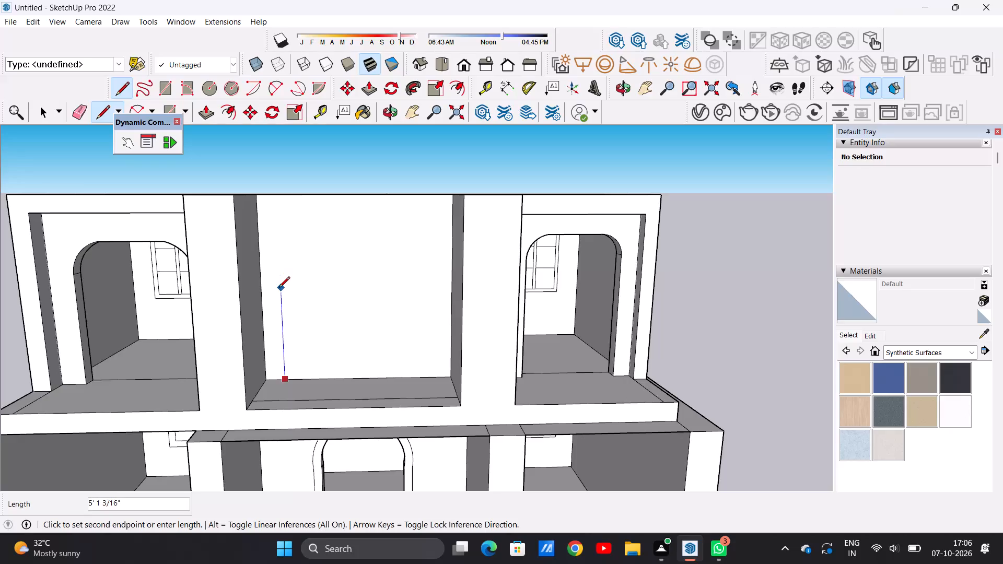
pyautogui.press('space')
# Draw a rectangle about 7' 5" wide and 6' 7" high on the cross wall's front face, starting at the floor edge.
pyautogui.write('R')
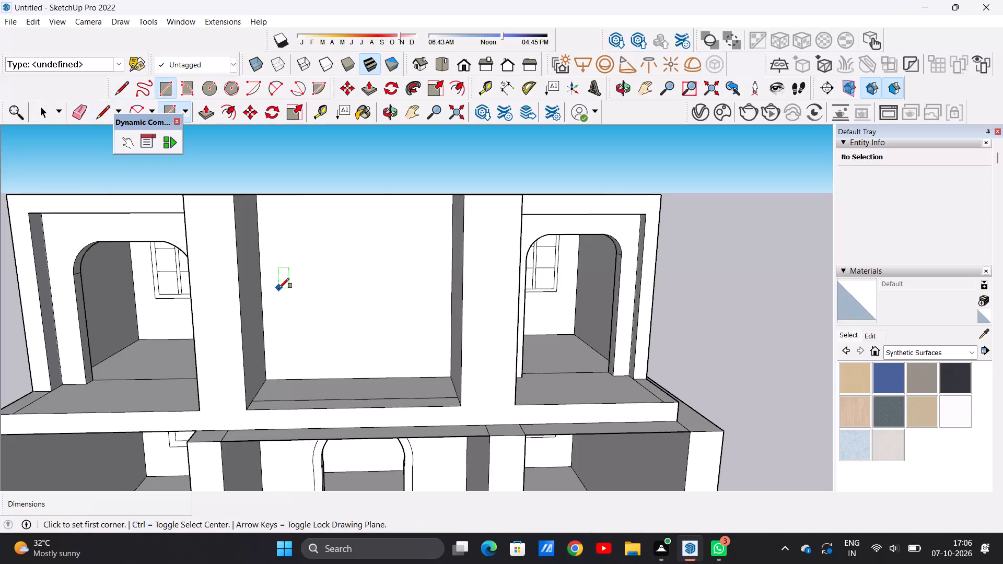
pyautogui.click(288, 377)
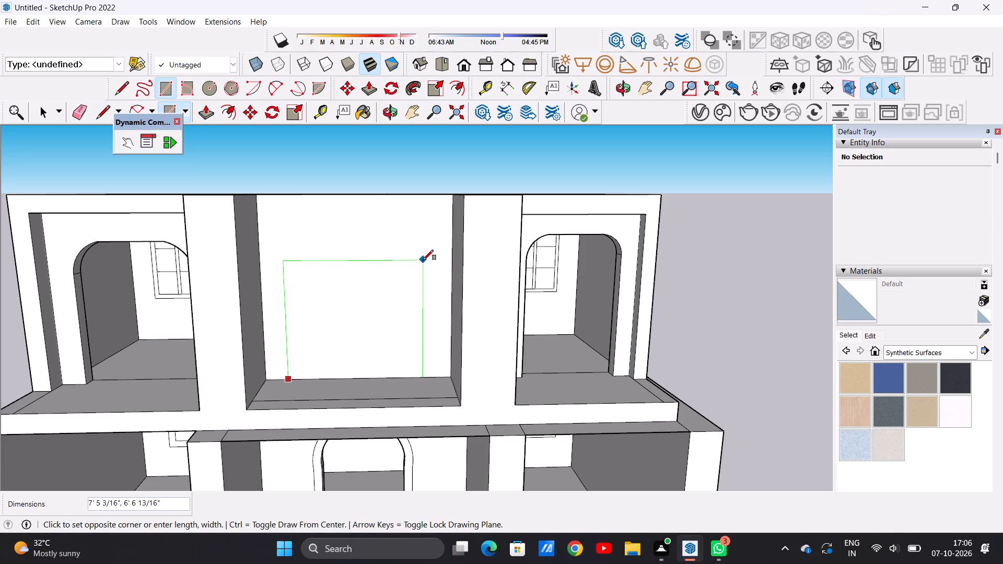
pyautogui.click(423, 260)
pyautogui.press('space')
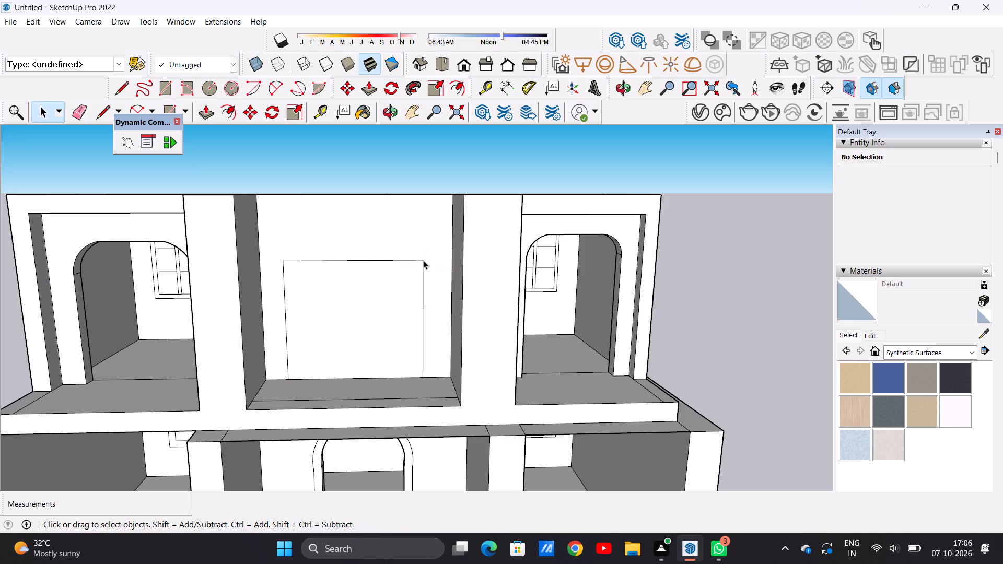
# Draw a two-point arc across the rectangle's top corners with an upward bulge of about 3' 1 5/8", outlining an arched opening.
pyautogui.click(267, 87)
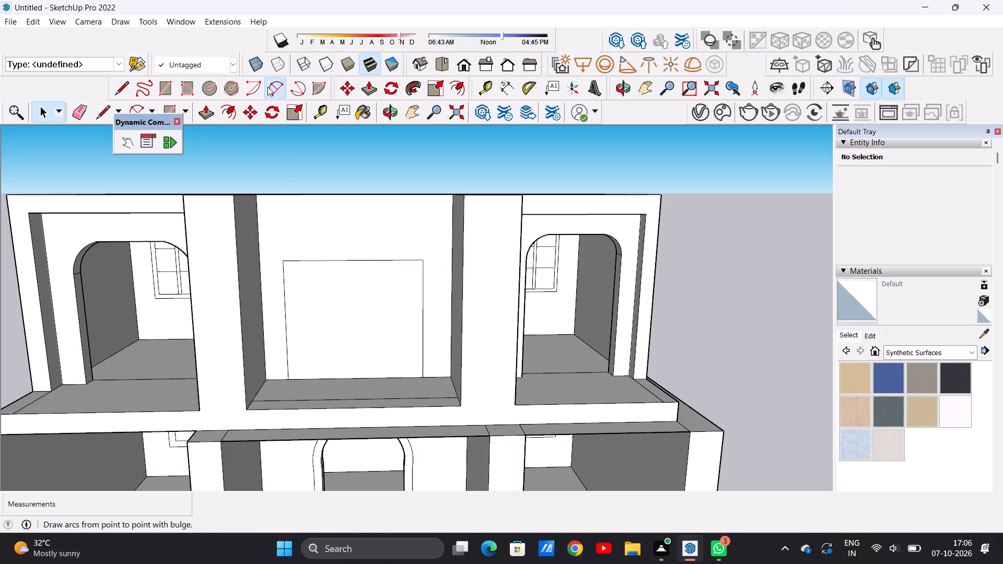
pyautogui.click(283, 263)
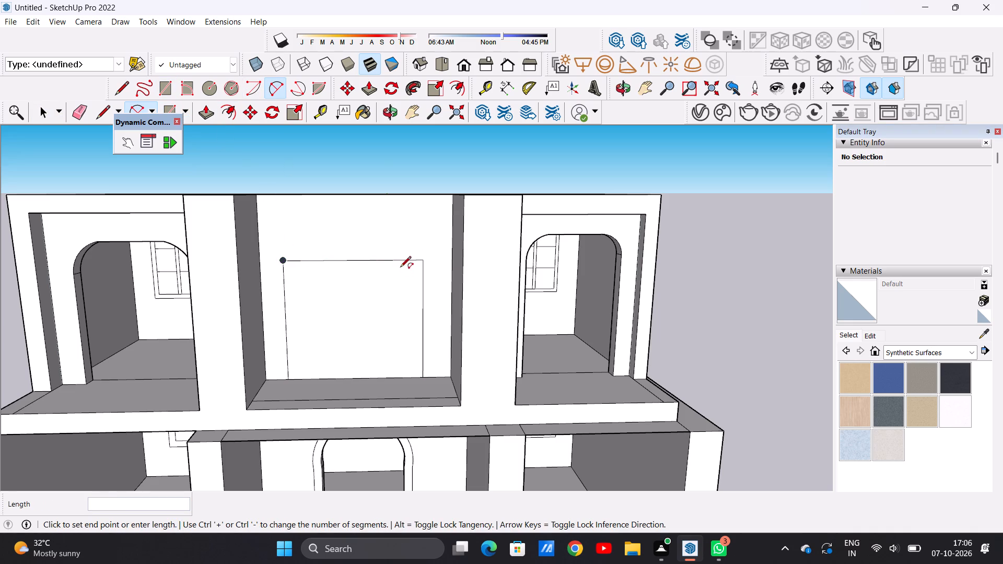
pyautogui.click(423, 260)
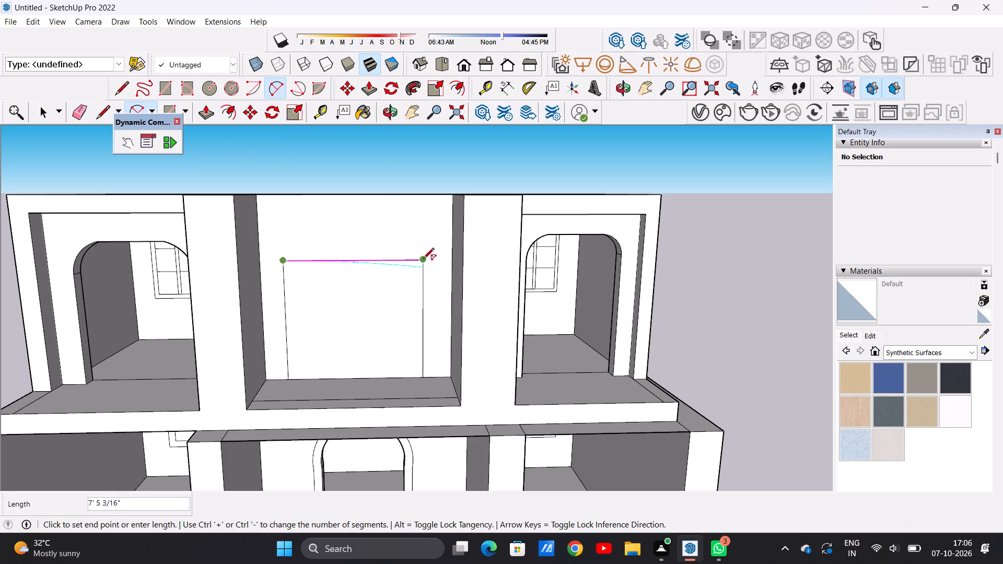
pyautogui.click(423, 201)
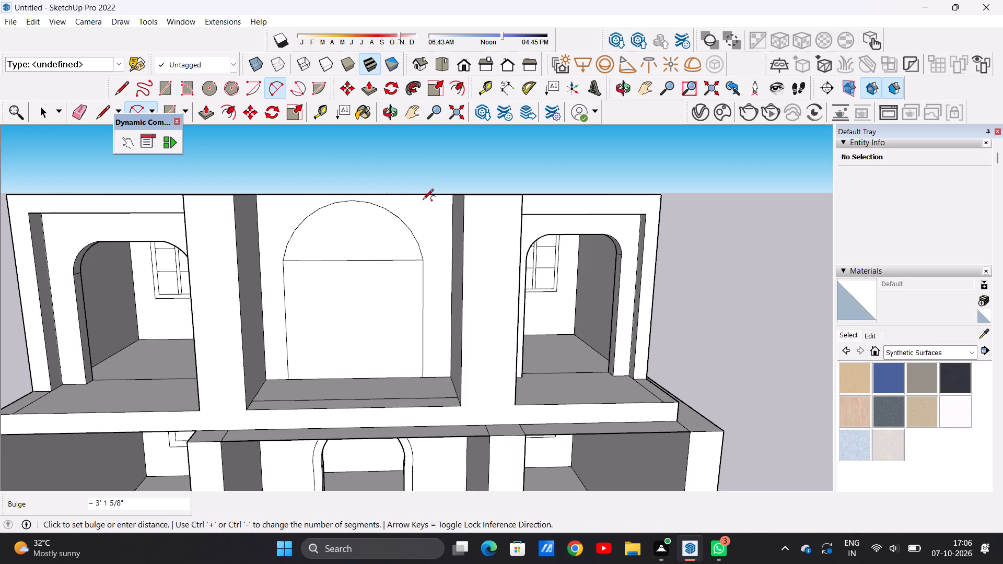
pyautogui.press('space')
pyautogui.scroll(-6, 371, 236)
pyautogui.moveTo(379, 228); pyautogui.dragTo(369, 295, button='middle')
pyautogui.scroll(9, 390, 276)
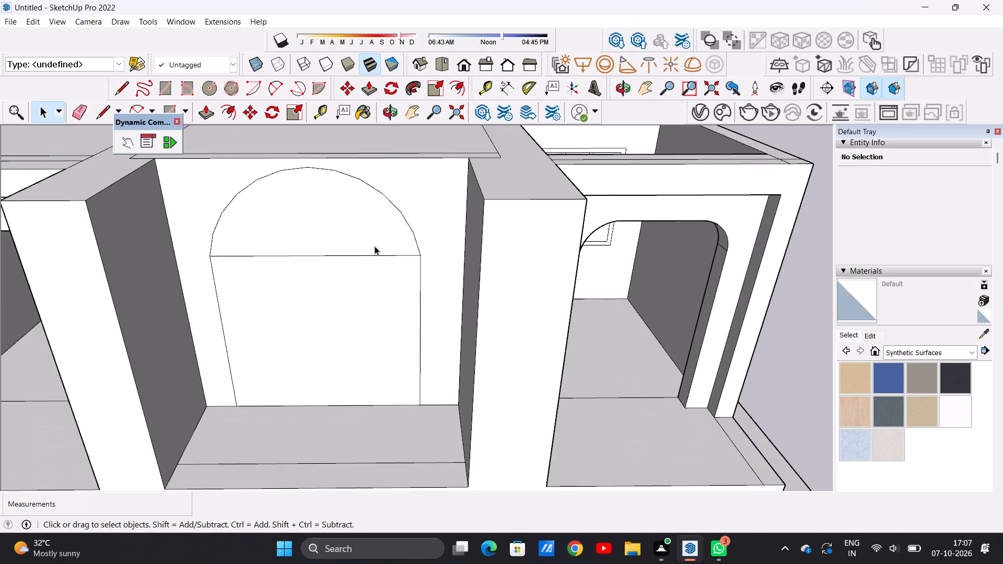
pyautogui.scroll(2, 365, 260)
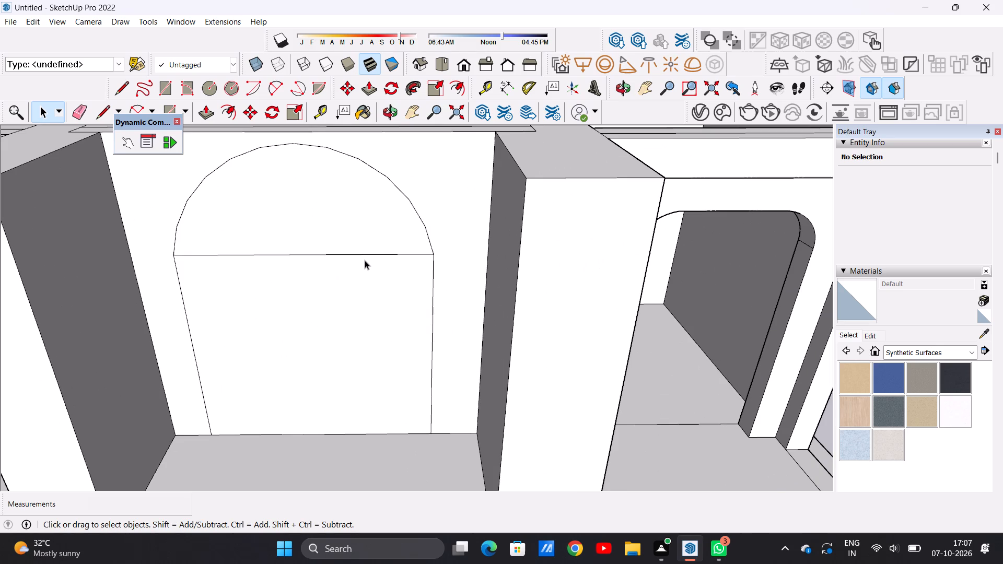
# Set the segment count of the arc on the upper middle room's cross wall to 60.
pyautogui.scroll(-7, 365, 260)
pyautogui.scroll(8, 372, 226)
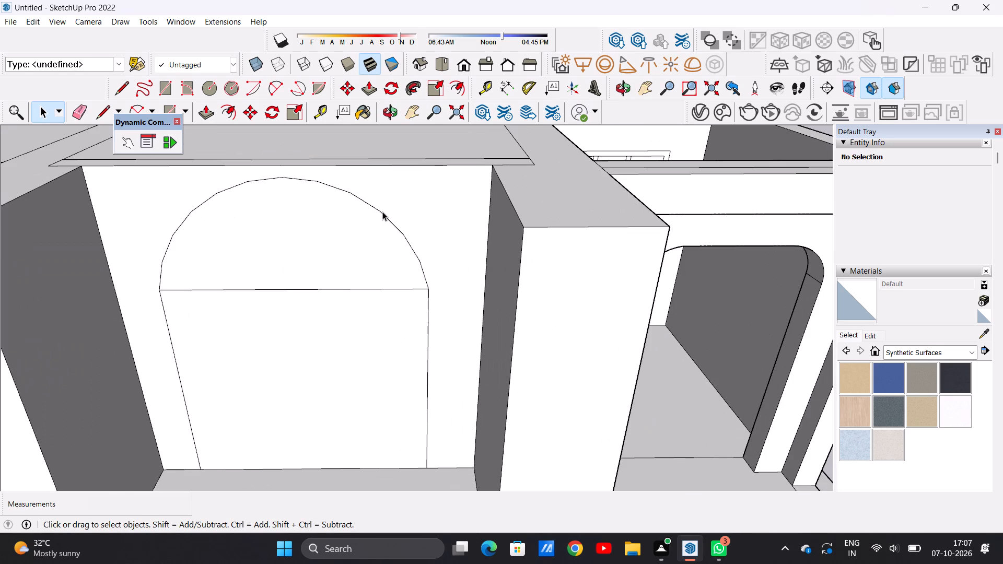
pyautogui.click(382, 211)
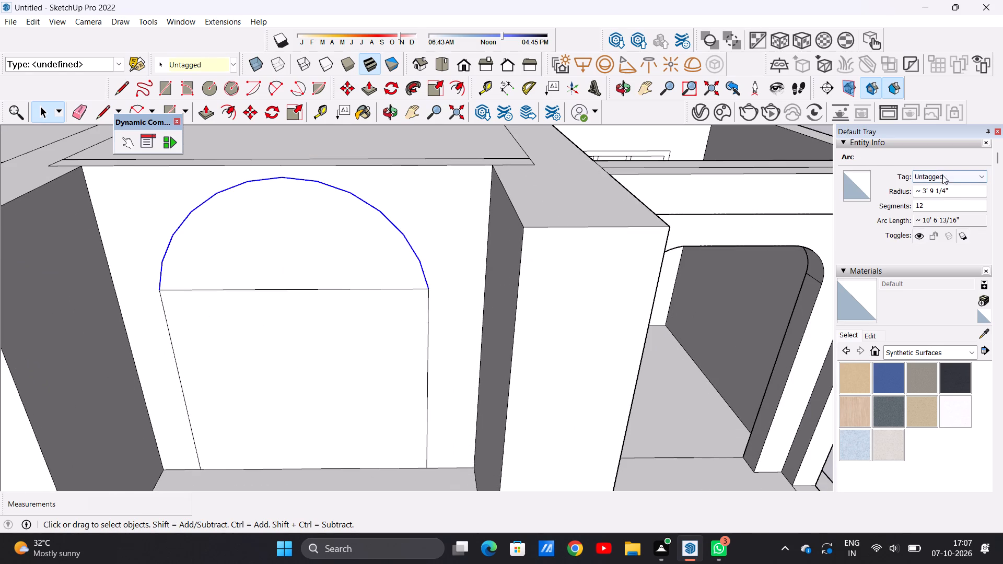
pyautogui.click(928, 203)
pyautogui.press('BackSpace')
pyautogui.press('BackSpace')
pyautogui.press('BackSpace')
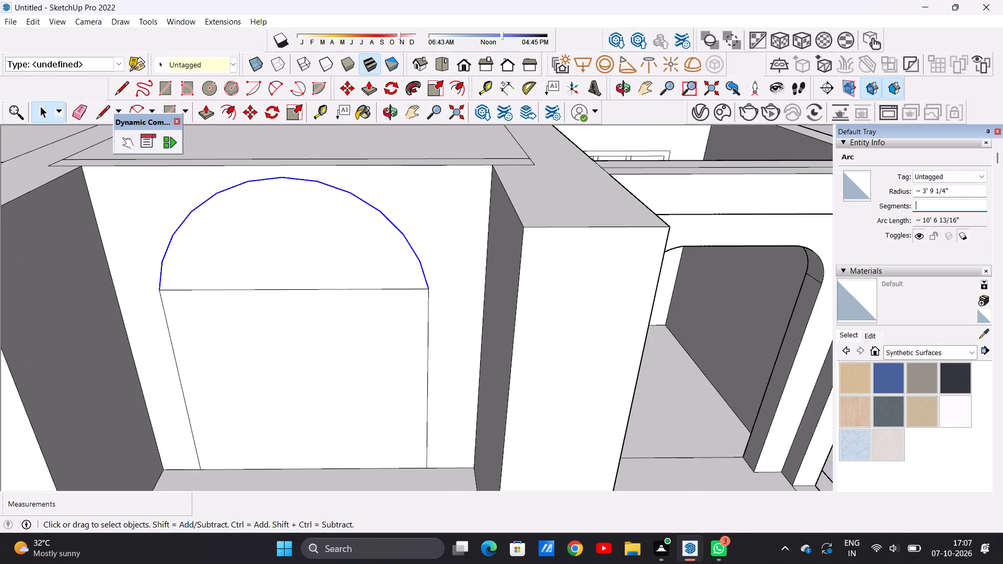
pyautogui.write('60')
pyautogui.press('Return')
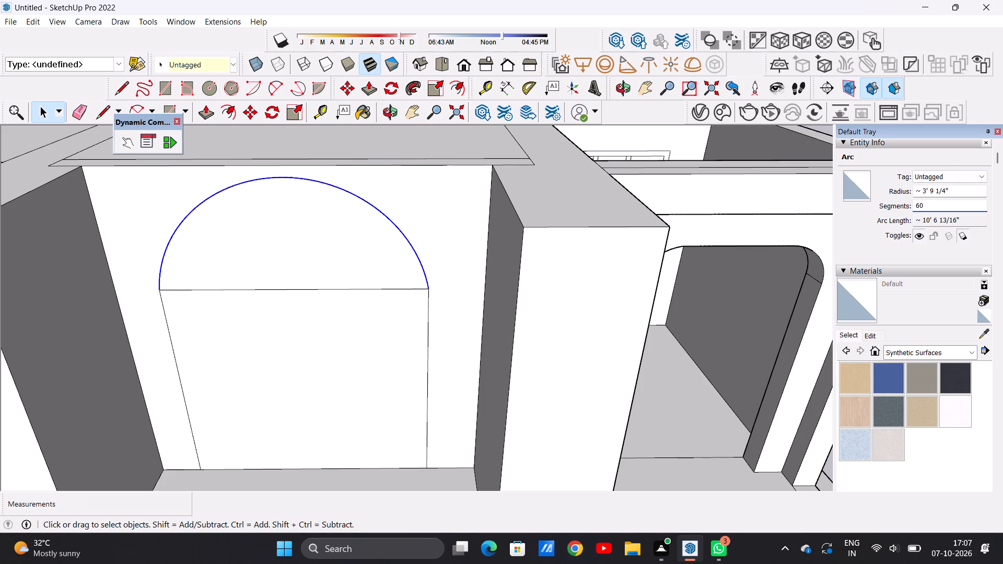
pyautogui.press('space')
# Erase the horizontal line between the arc and the rectangle on the cross wall, leaving one arched outline.
pyautogui.scroll(-5, 861, 215)
pyautogui.scroll(-14, 384, 241)
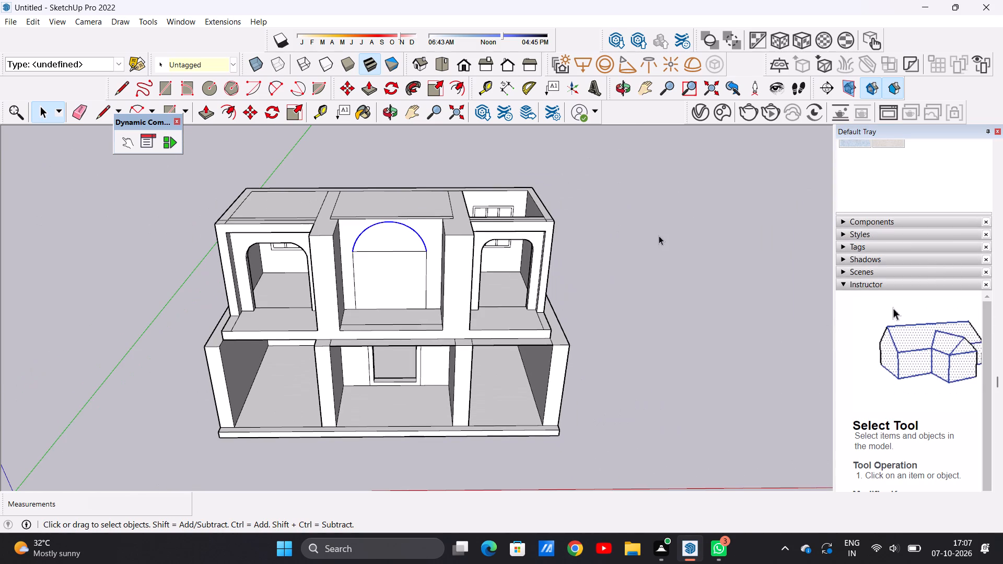
pyautogui.click(659, 236)
pyautogui.scroll(7, 412, 260)
pyautogui.scroll(-1, 404, 260)
pyautogui.scroll(2, 404, 260)
pyautogui.press('e')
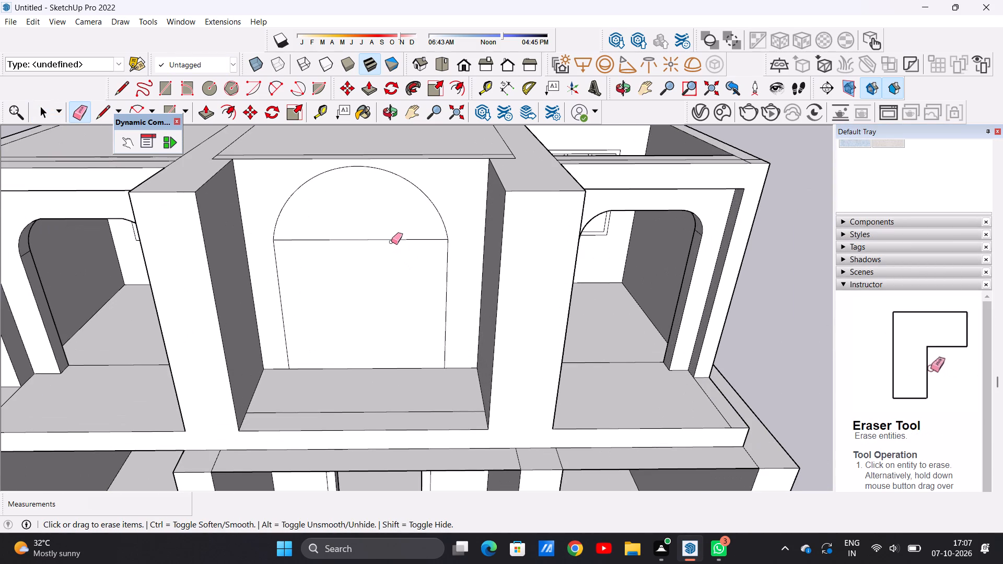
pyautogui.moveTo(391, 237); pyautogui.dragTo(391, 249)
pyautogui.press('space')
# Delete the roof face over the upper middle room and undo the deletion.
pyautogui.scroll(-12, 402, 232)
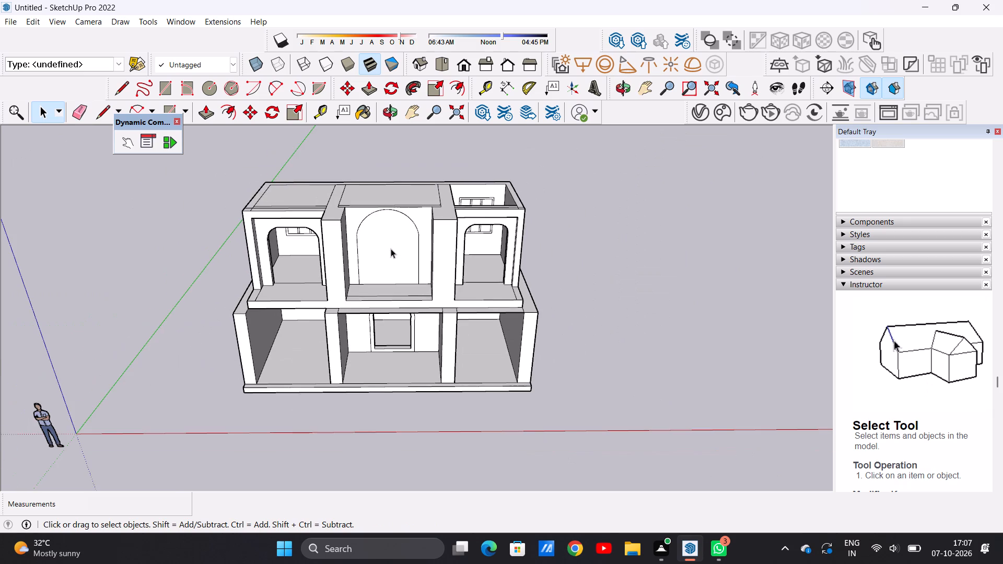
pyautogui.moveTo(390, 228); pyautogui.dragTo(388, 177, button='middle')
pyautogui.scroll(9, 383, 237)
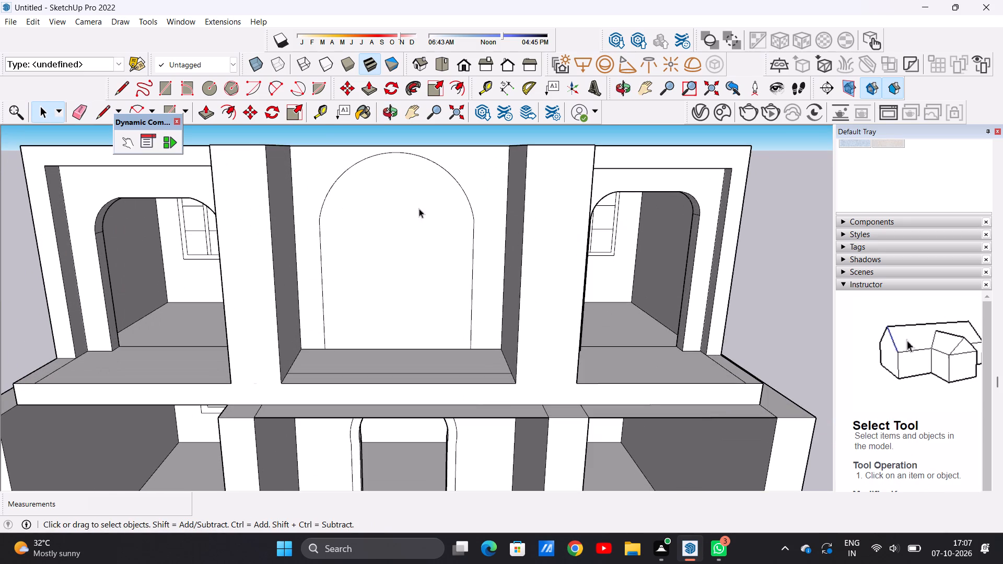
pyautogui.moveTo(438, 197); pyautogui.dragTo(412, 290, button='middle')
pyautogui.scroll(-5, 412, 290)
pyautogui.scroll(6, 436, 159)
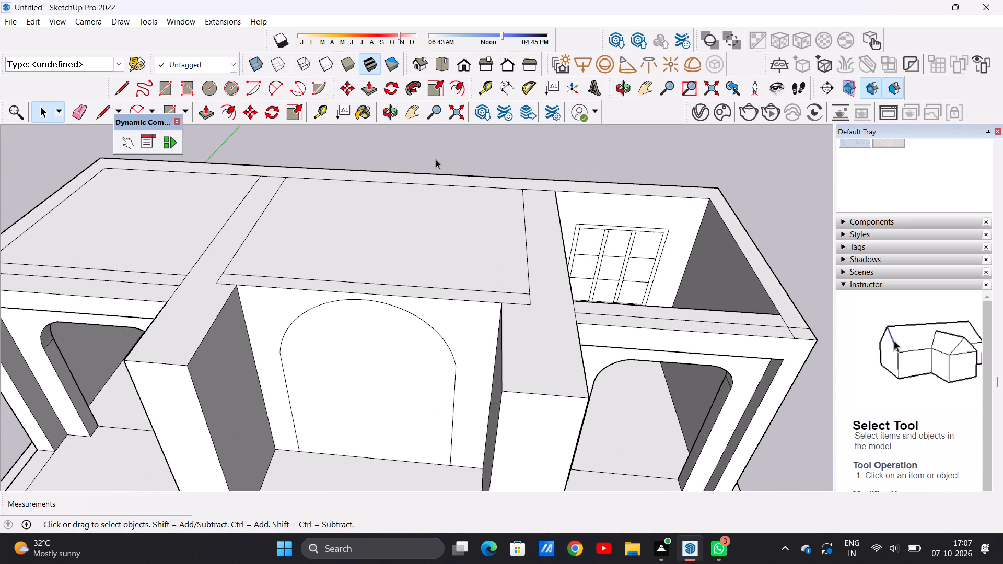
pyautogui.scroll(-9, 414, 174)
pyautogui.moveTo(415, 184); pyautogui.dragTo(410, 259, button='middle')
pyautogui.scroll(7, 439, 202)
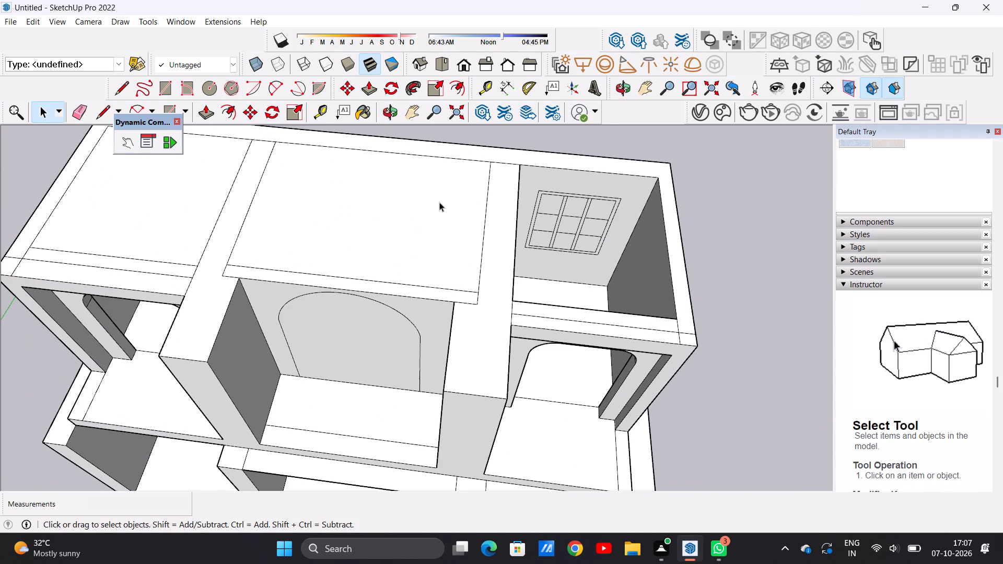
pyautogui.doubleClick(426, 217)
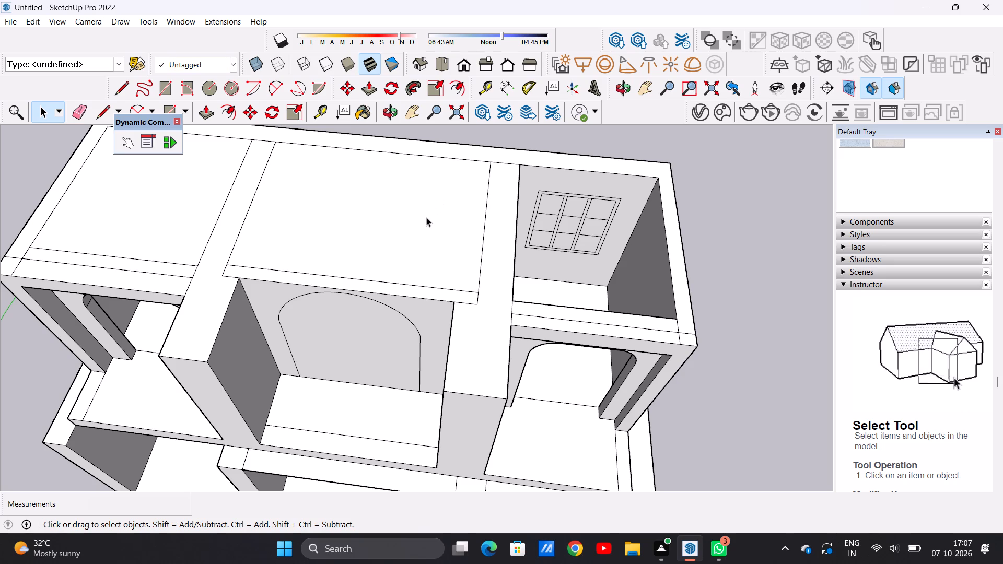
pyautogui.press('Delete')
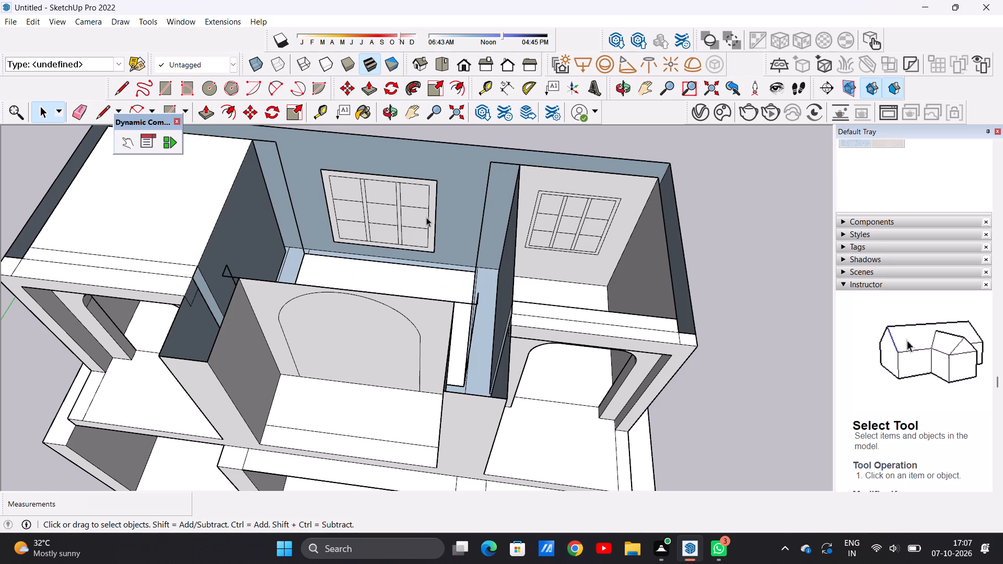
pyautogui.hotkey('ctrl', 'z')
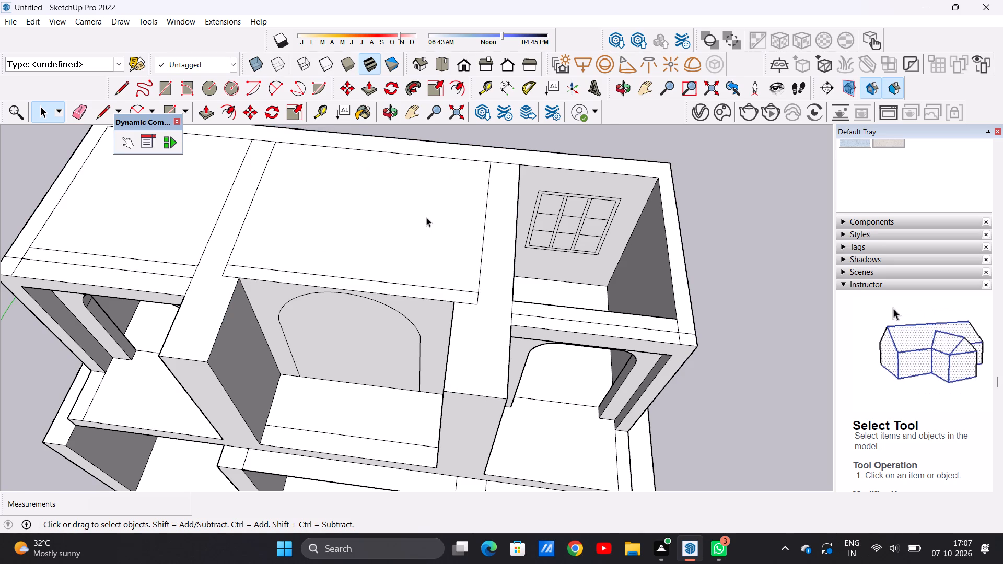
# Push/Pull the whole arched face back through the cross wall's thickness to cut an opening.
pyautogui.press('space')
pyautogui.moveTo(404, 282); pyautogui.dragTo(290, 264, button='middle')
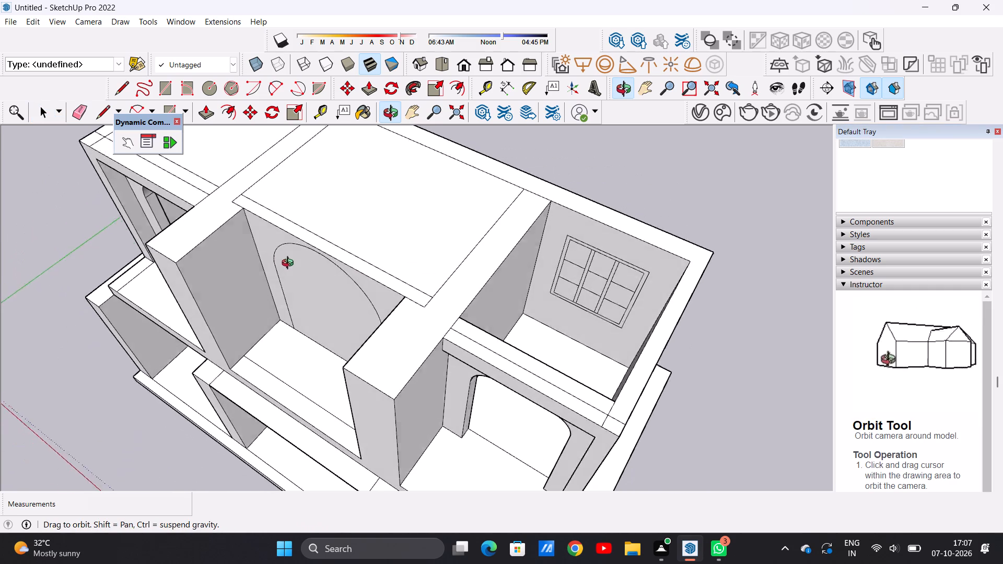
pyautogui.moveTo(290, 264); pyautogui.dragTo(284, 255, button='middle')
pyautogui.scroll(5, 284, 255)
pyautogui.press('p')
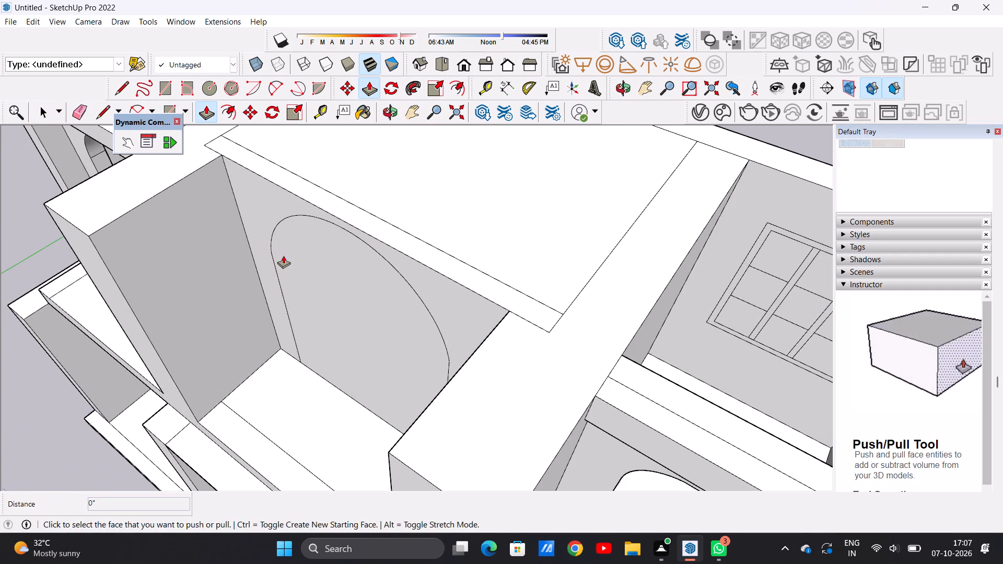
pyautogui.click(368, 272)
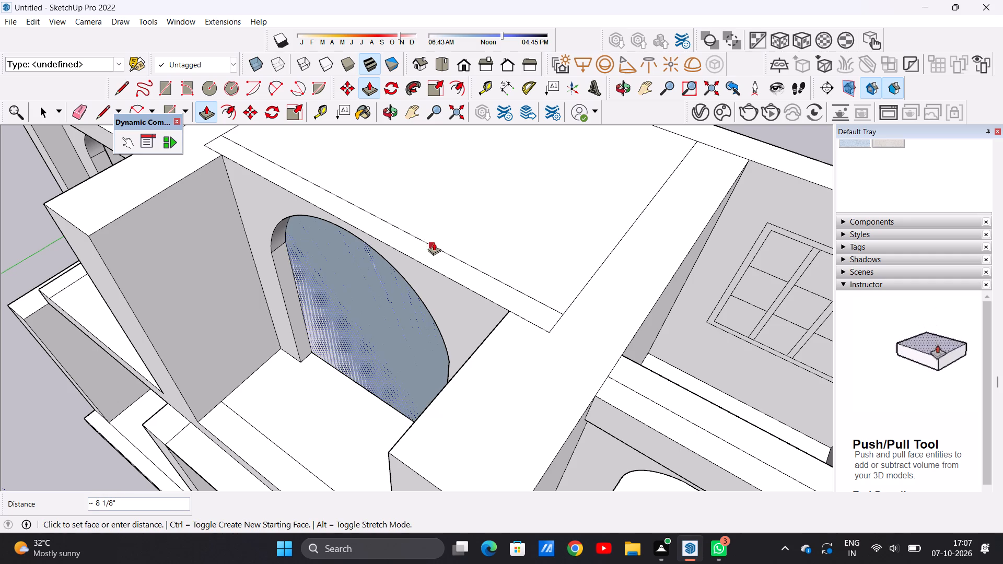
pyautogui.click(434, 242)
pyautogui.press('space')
# Examine the arched opening in the cross wall from the front and from above.
pyautogui.scroll(-6, 343, 270)
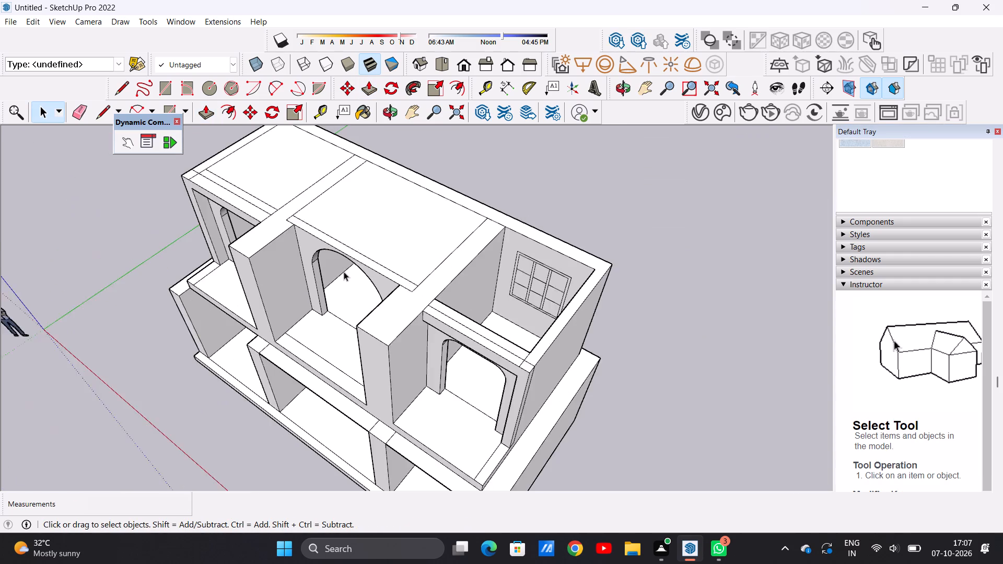
pyautogui.scroll(-2, 344, 272)
pyautogui.moveTo(310, 328); pyautogui.dragTo(395, 201, button='middle')
pyautogui.moveTo(353, 276); pyautogui.dragTo(377, 266, button='middle')
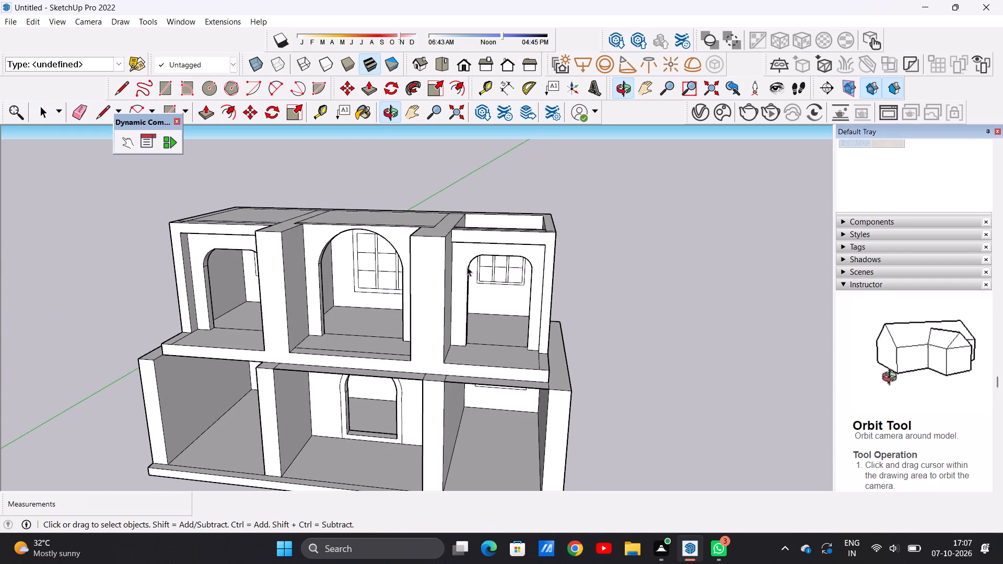
pyautogui.moveTo(334, 287); pyautogui.dragTo(420, 260, button='middle')
pyautogui.scroll(4, 421, 236)
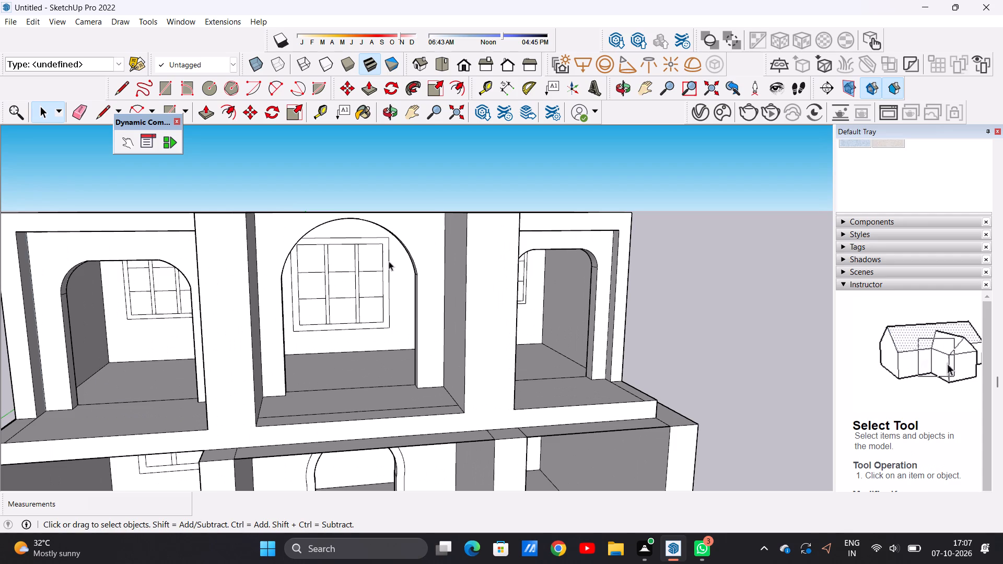
pyautogui.scroll(-6, 354, 316)
pyautogui.scroll(5, 385, 300)
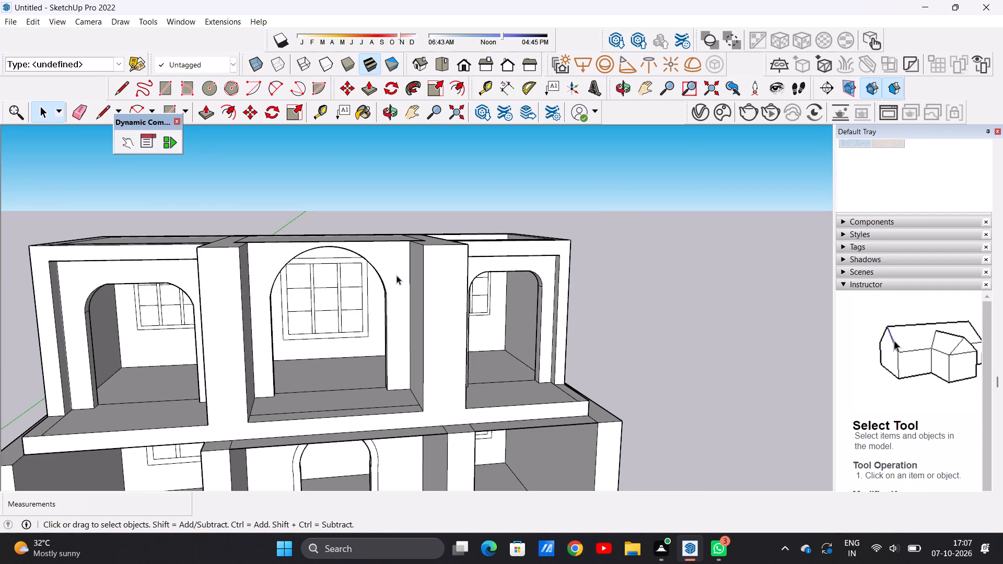
pyautogui.moveTo(387, 300); pyautogui.dragTo(387, 300, button='middle')
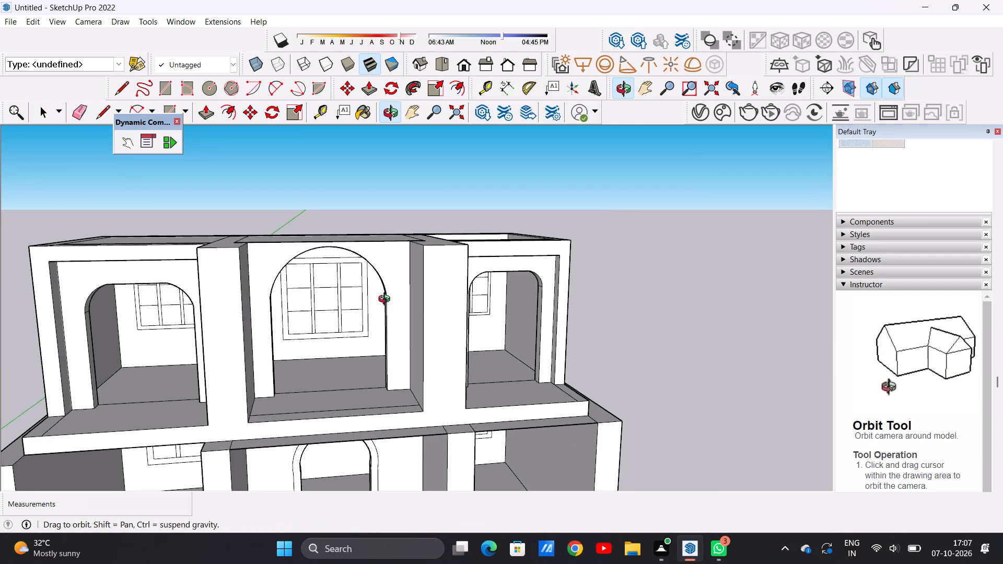
pyautogui.moveTo(387, 300); pyautogui.dragTo(351, 336, button='middle')
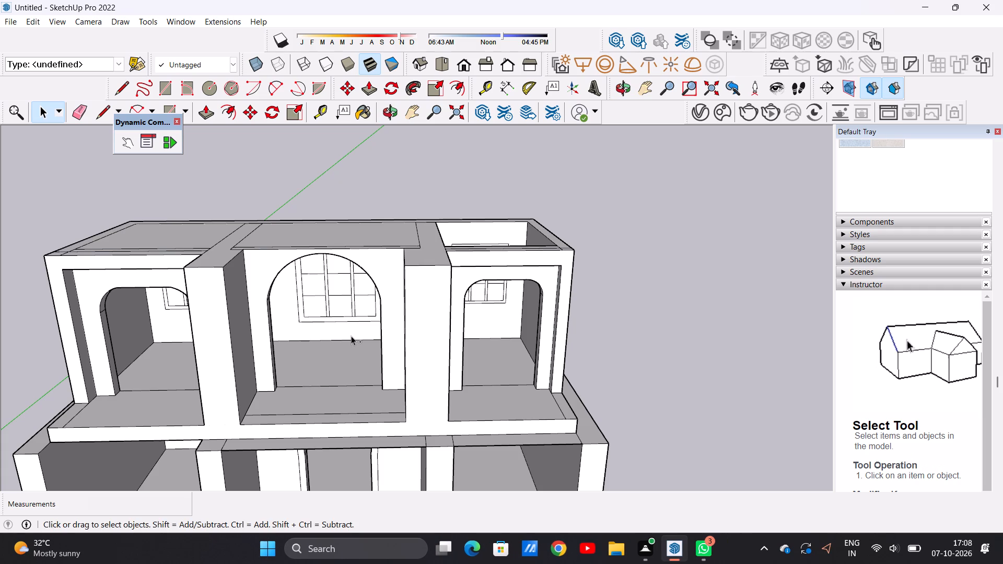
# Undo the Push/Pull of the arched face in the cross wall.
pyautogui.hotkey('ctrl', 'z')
# Offset the arched outline on the cross wall inward by about 8".
pyautogui.press('o')
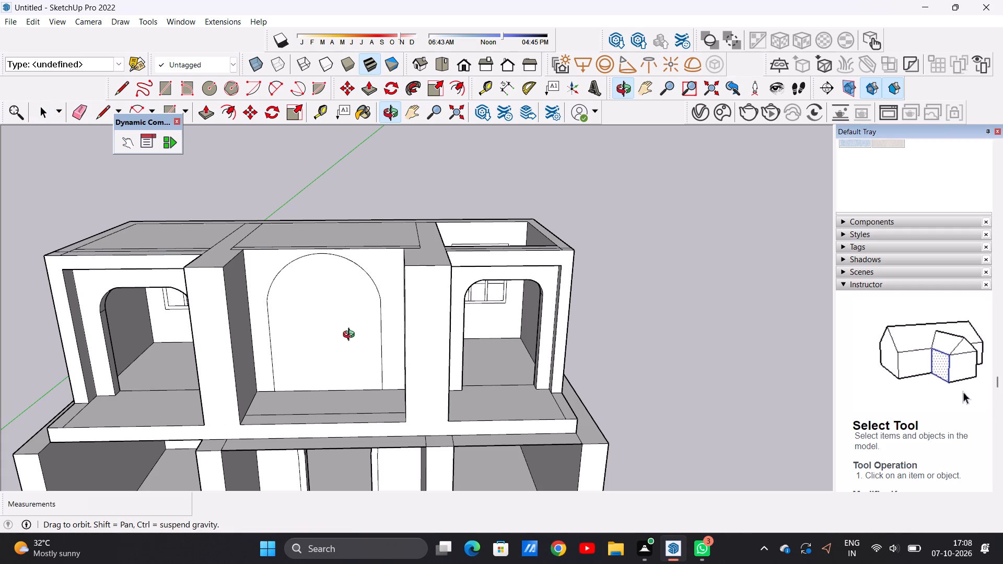
pyautogui.press('f')
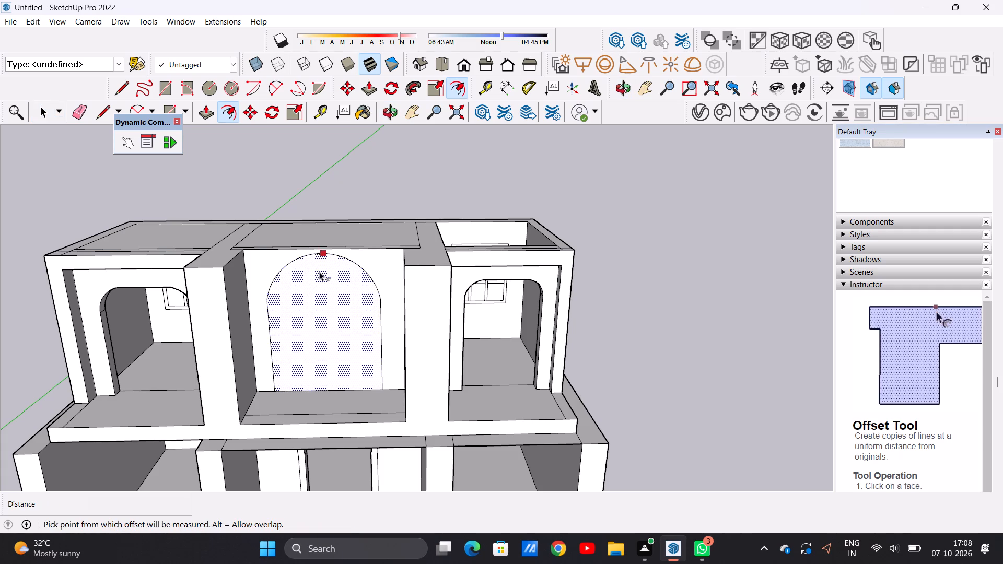
pyautogui.click(308, 268)
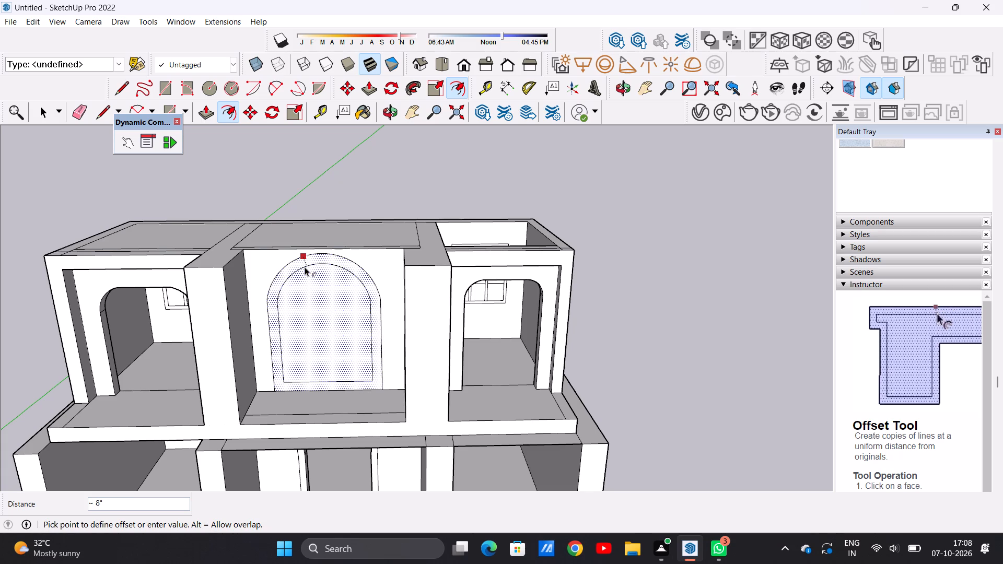
pyautogui.click(305, 267)
pyautogui.press('space')
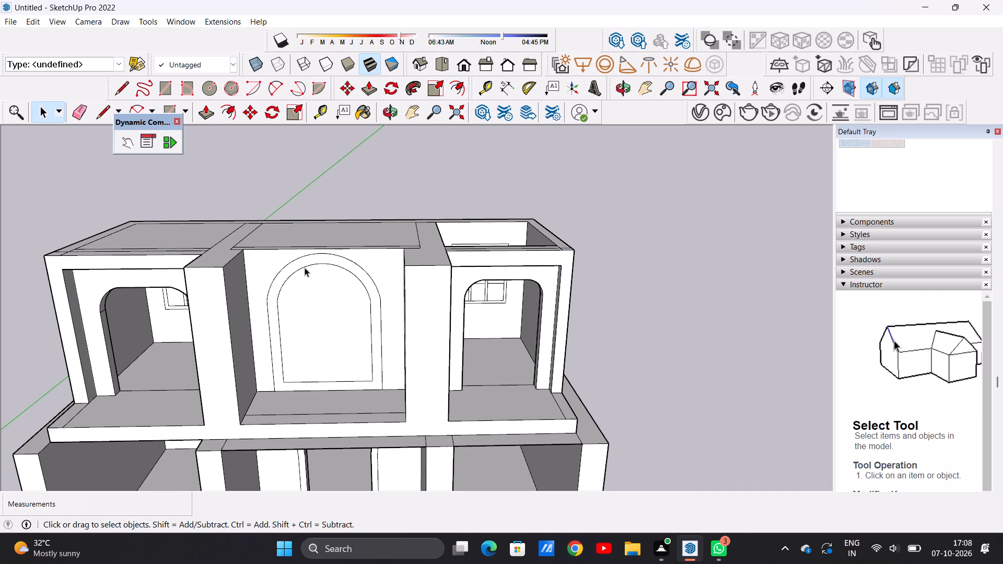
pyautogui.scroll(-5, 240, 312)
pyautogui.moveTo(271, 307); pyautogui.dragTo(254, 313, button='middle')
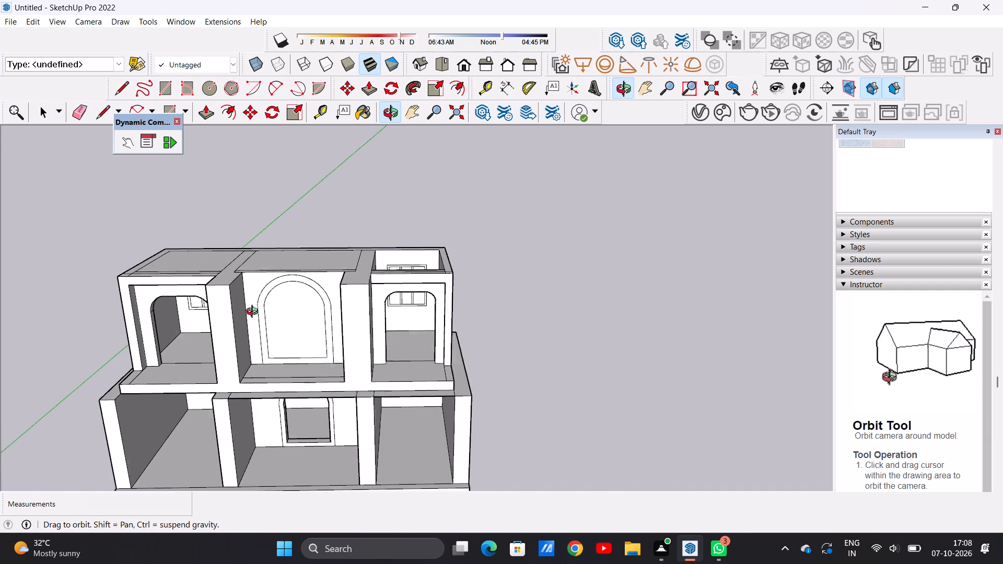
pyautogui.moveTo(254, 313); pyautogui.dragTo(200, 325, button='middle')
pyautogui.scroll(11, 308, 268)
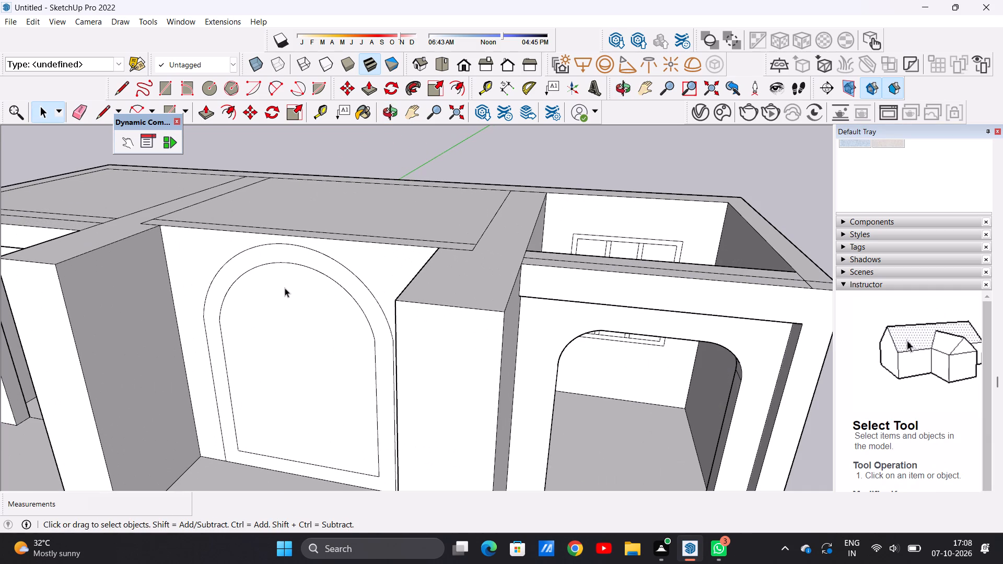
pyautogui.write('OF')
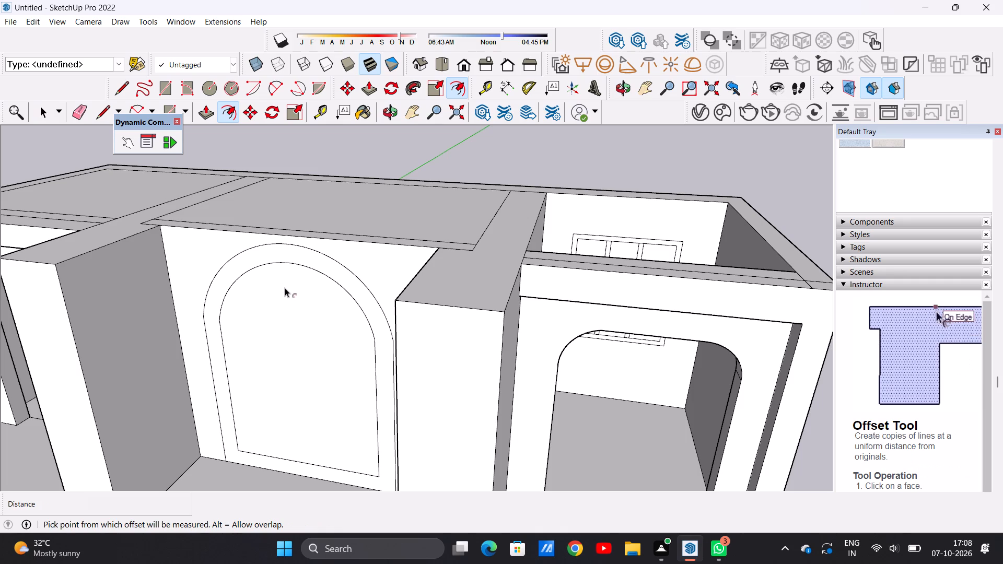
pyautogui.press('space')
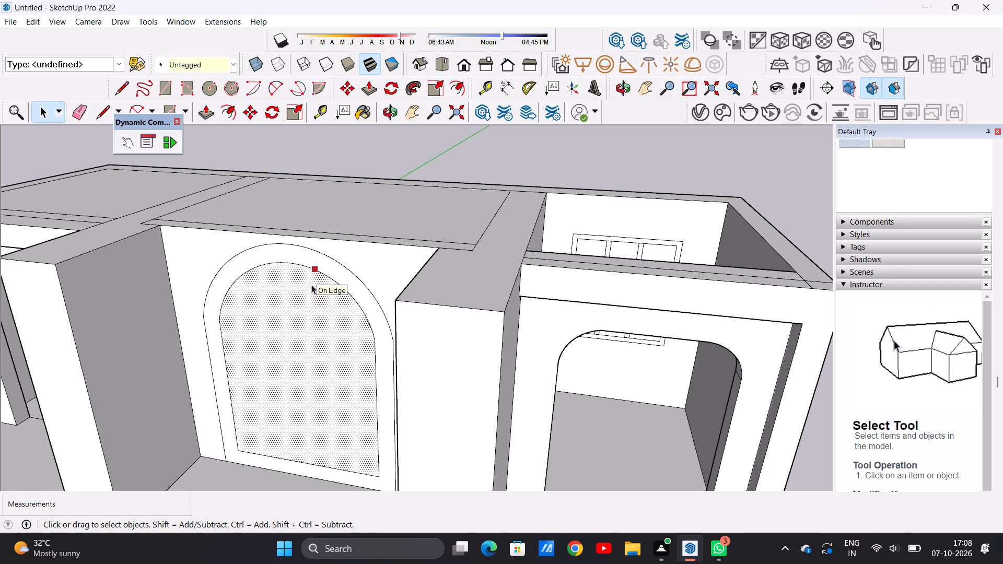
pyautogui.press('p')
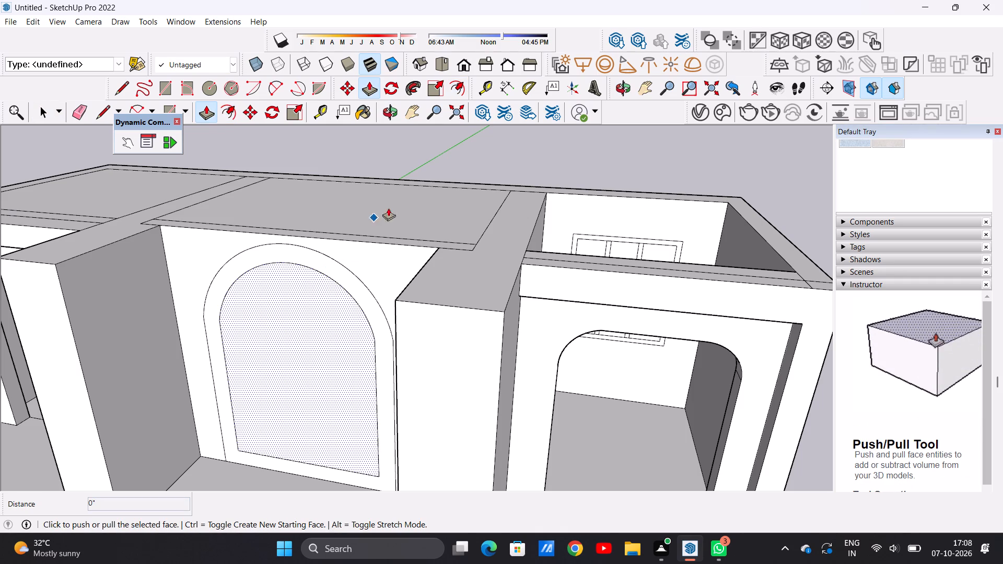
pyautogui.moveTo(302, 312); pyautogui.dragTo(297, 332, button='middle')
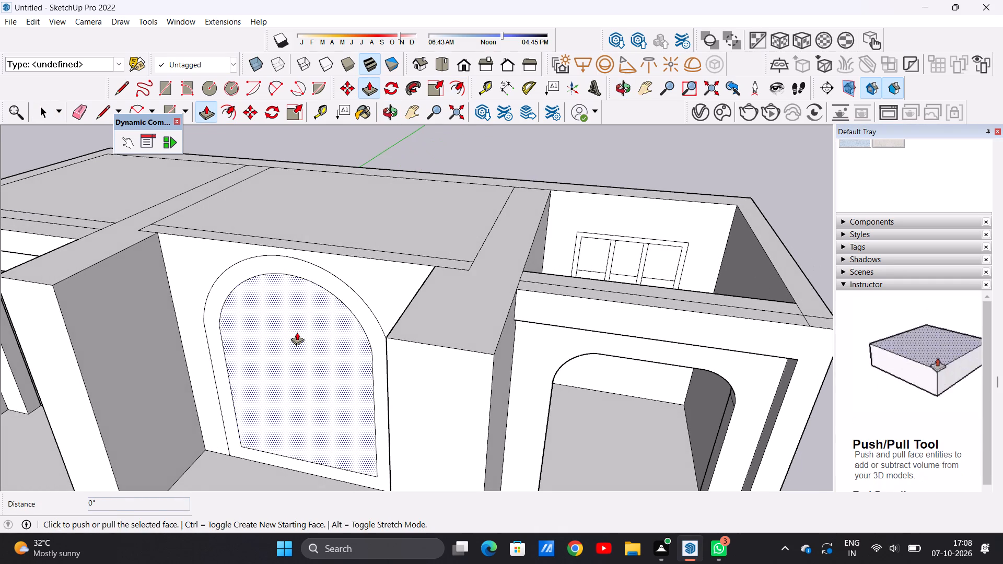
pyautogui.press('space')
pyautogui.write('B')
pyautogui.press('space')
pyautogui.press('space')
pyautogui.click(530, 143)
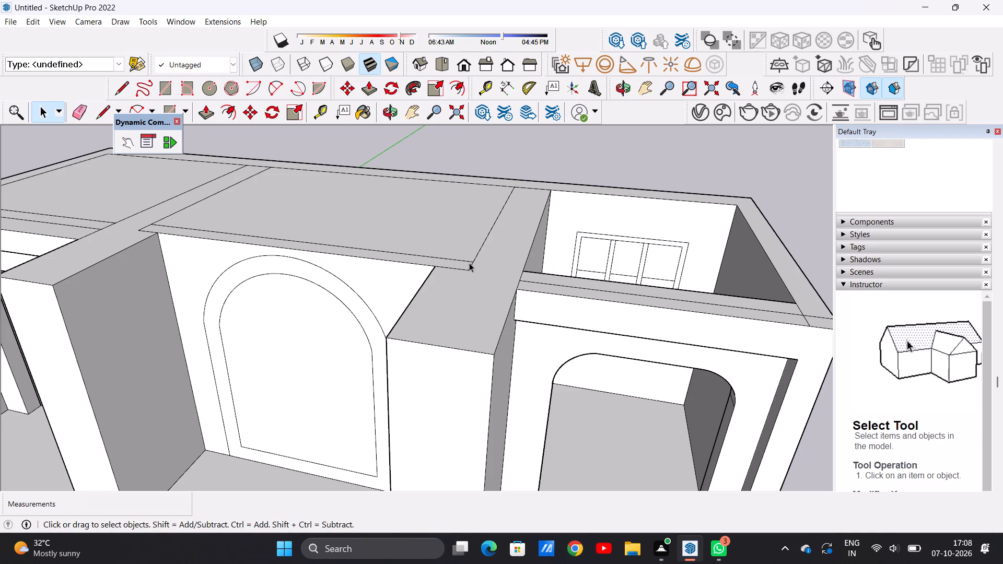
# Push/Pull the inner arched face back about 8 1/8" through the upper middle cross wall to cut an opening.
pyautogui.press('p')
pyautogui.moveTo(301, 312); pyautogui.dragTo(293, 330, button='middle')
pyautogui.click(304, 307)
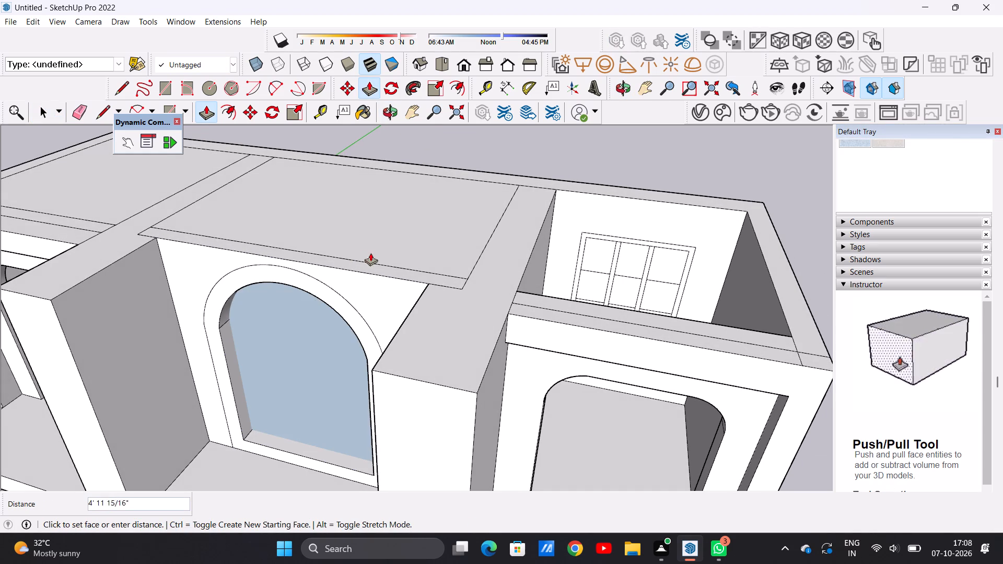
pyautogui.click(355, 262)
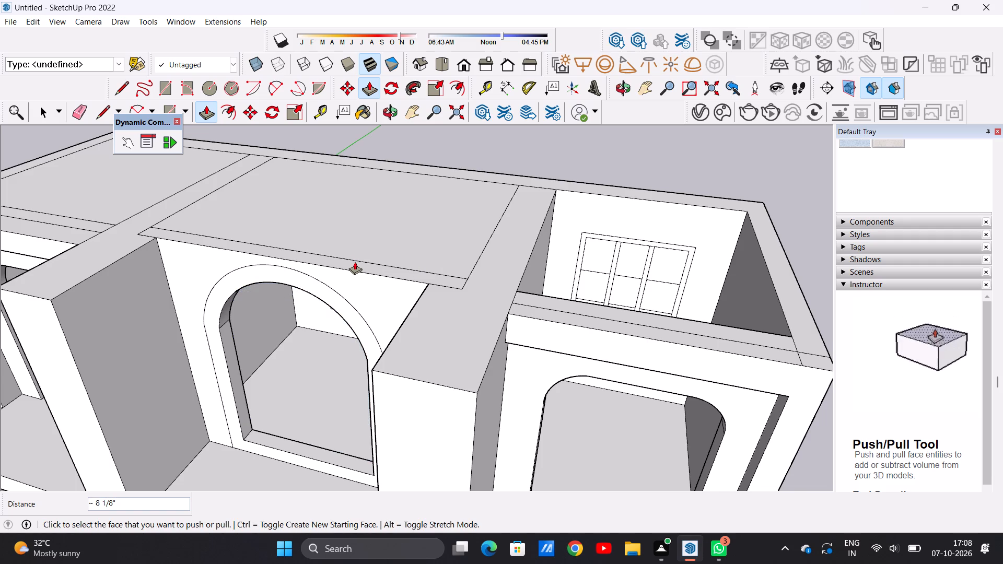
pyautogui.press('space')
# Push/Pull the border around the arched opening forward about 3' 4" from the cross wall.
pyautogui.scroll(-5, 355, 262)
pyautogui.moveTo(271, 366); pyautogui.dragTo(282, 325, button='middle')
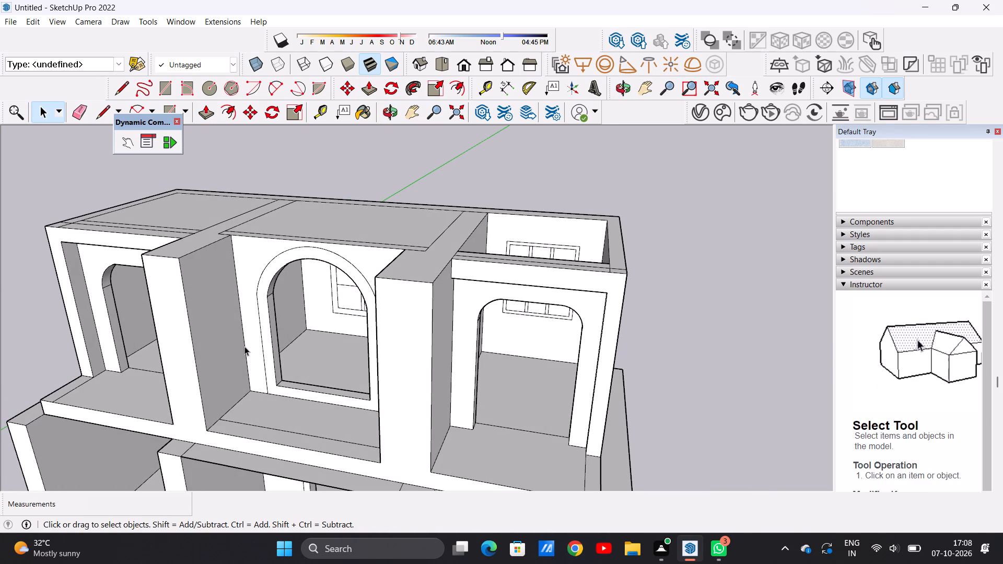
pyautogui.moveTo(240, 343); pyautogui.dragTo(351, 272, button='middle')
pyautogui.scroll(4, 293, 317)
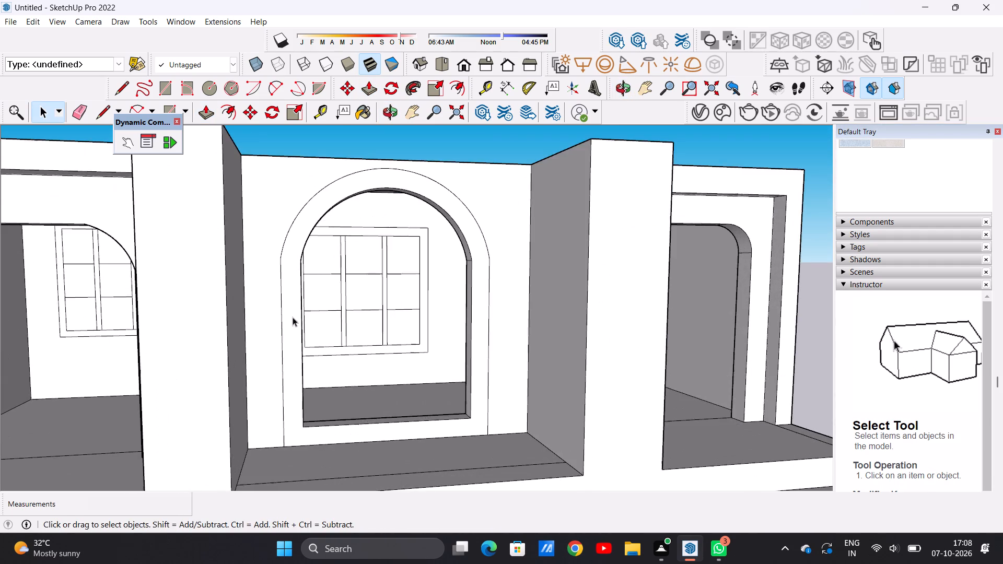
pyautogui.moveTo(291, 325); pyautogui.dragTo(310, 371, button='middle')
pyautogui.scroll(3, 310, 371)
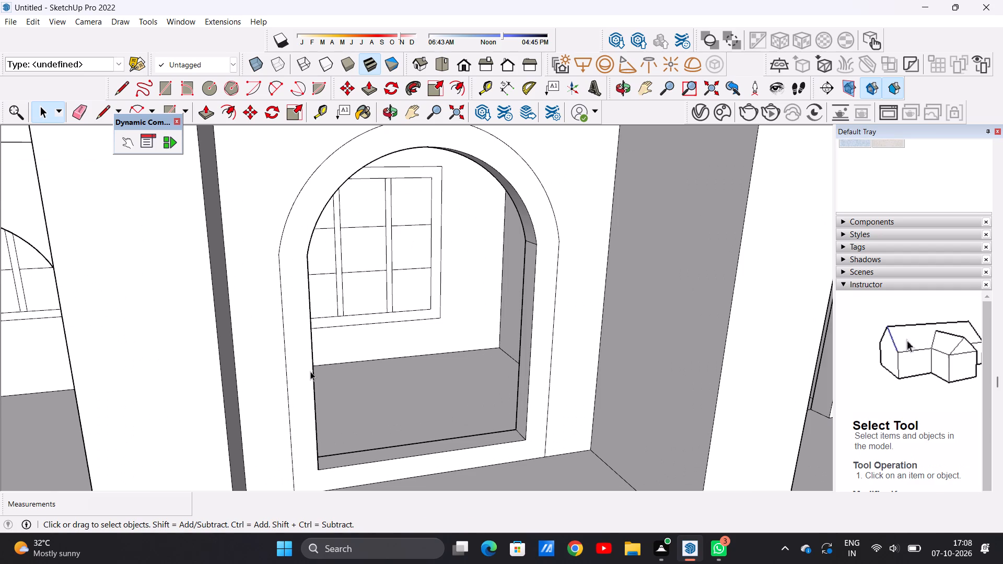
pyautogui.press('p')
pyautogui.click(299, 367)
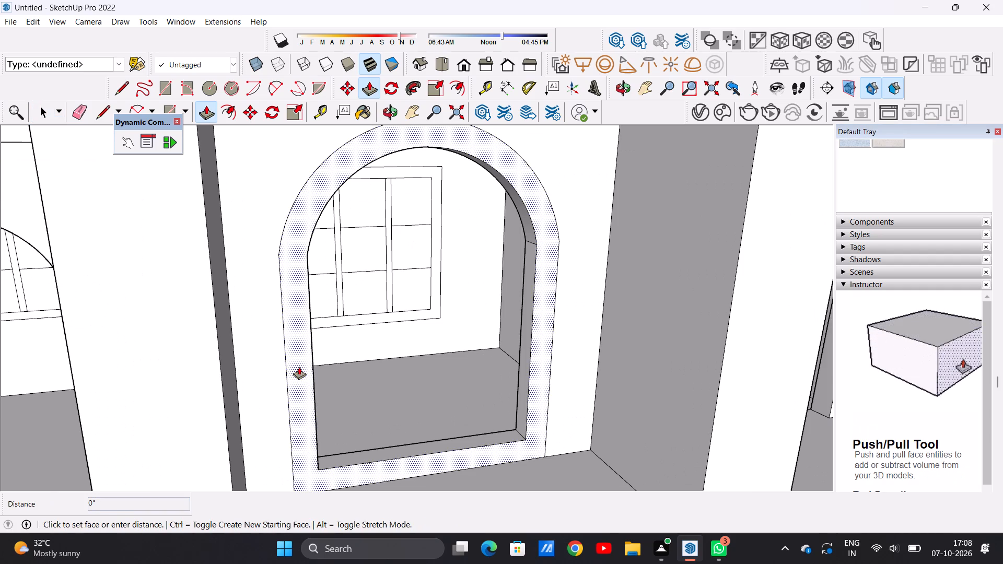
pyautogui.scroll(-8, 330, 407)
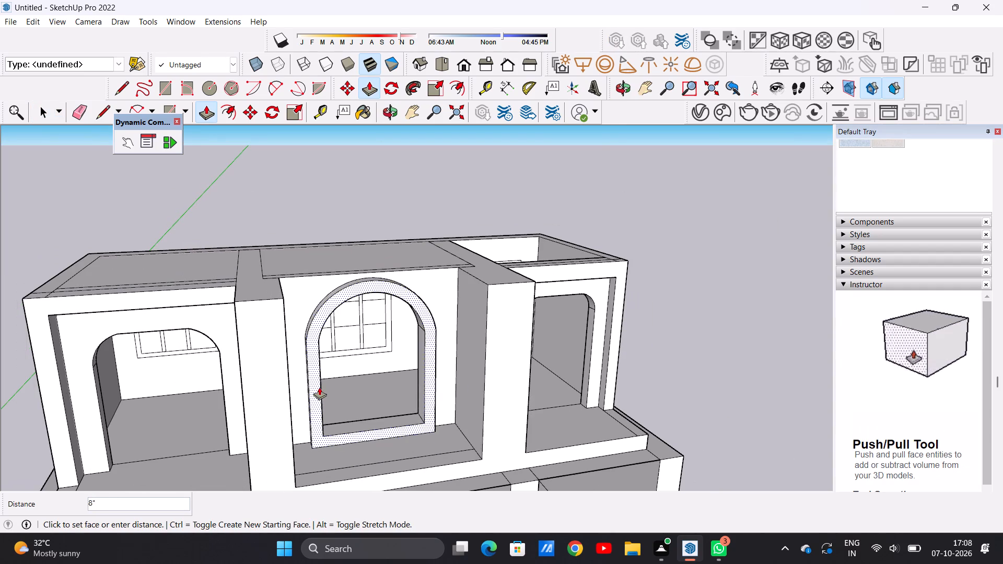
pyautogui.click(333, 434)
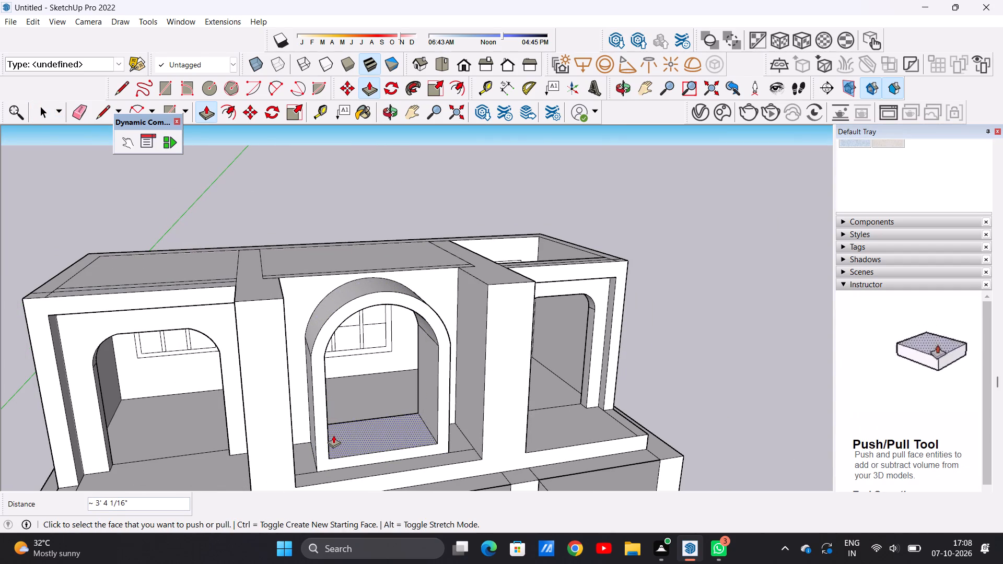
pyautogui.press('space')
# Examine the projecting arch border and the upper storey's front from low and raised angles.
pyautogui.moveTo(383, 389); pyautogui.dragTo(343, 321, button='middle')
pyautogui.scroll(-7, 308, 366)
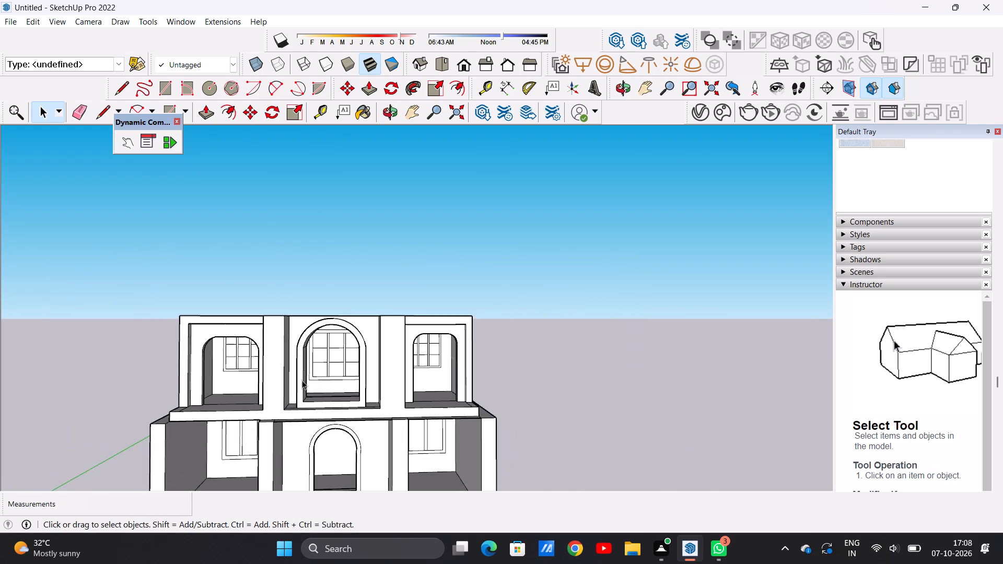
pyautogui.scroll(-1, 302, 380)
pyautogui.scroll(-1, 360, 346)
pyautogui.scroll(5, 360, 346)
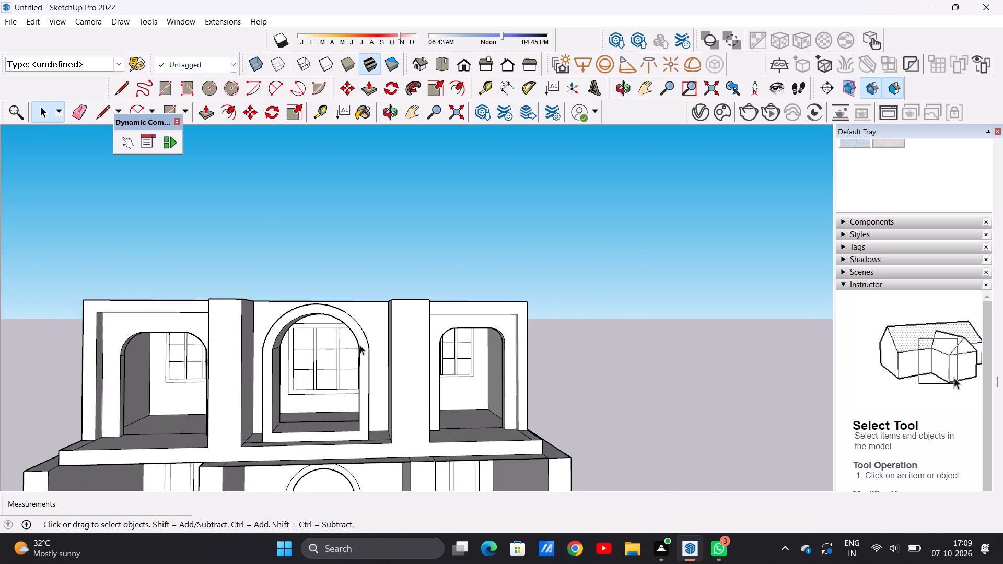
pyautogui.moveTo(354, 345); pyautogui.dragTo(374, 259, button='middle')
pyautogui.moveTo(372, 259); pyautogui.dragTo(354, 331, button='middle')
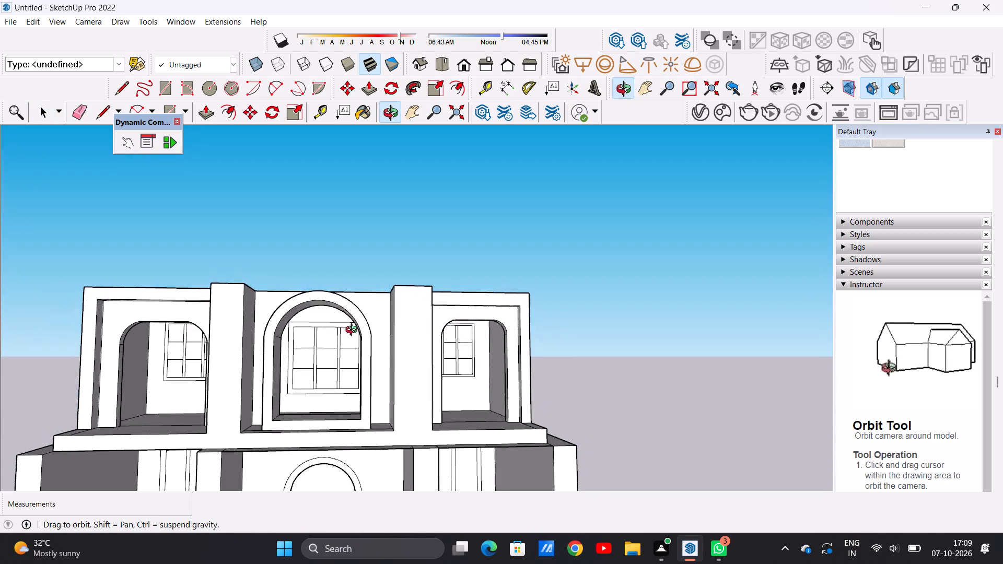
pyautogui.moveTo(354, 331); pyautogui.dragTo(342, 404, button='middle')
pyautogui.moveTo(325, 420); pyautogui.dragTo(331, 387, button='middle')
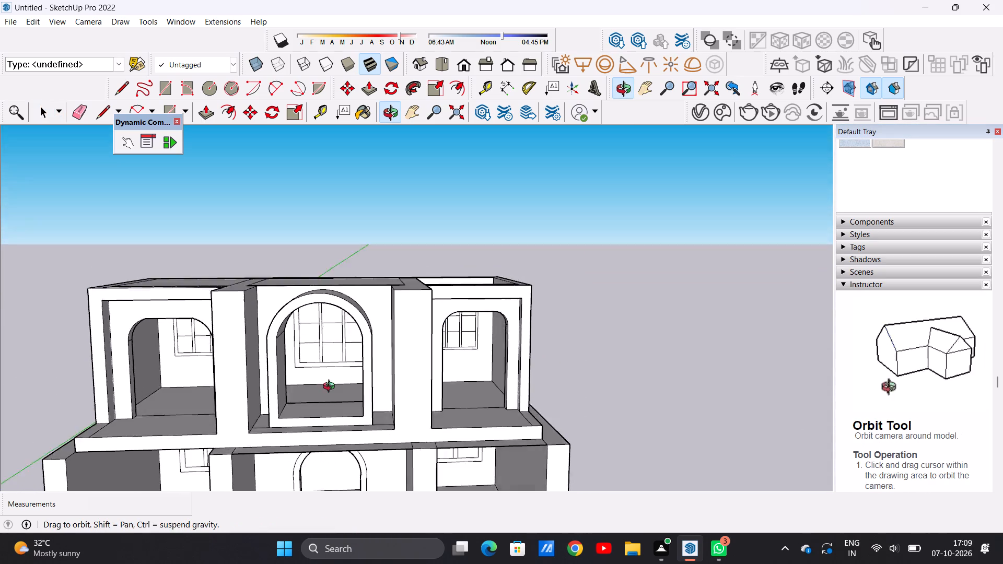
pyautogui.moveTo(331, 387); pyautogui.dragTo(340, 353, button='middle')
pyautogui.scroll(-4, 340, 352)
pyautogui.scroll(5, 343, 370)
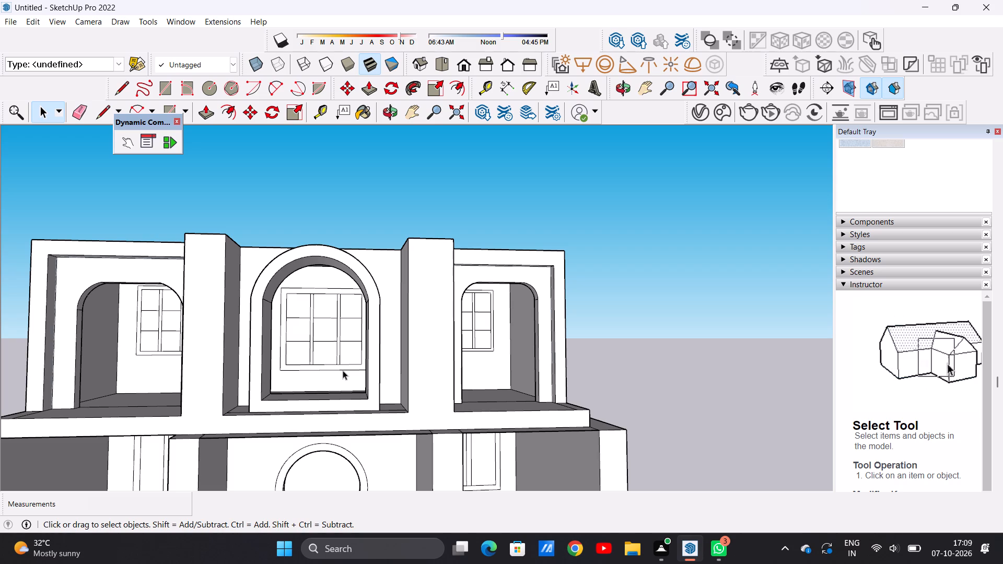
pyautogui.scroll(-3, 343, 366)
pyautogui.scroll(-4, 384, 350)
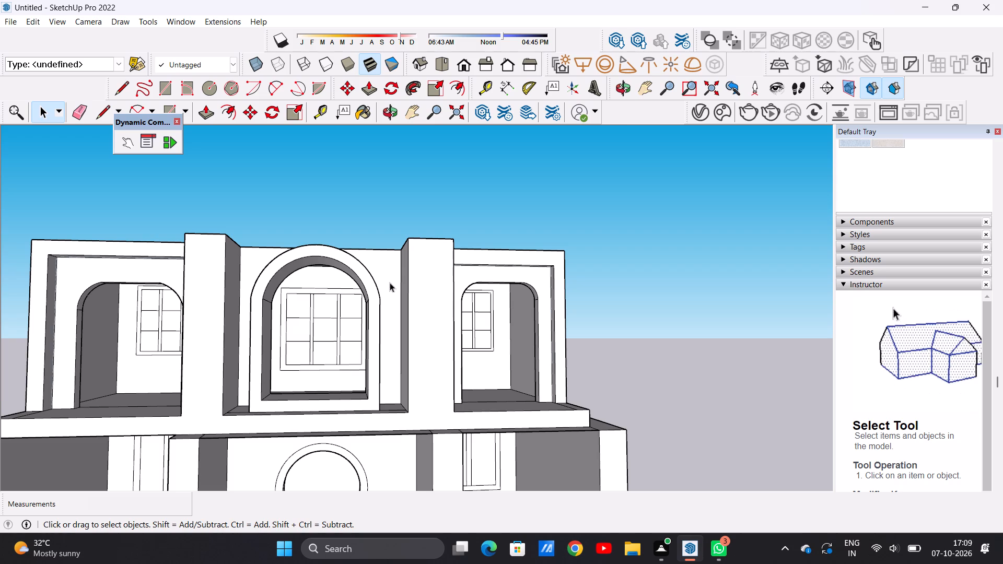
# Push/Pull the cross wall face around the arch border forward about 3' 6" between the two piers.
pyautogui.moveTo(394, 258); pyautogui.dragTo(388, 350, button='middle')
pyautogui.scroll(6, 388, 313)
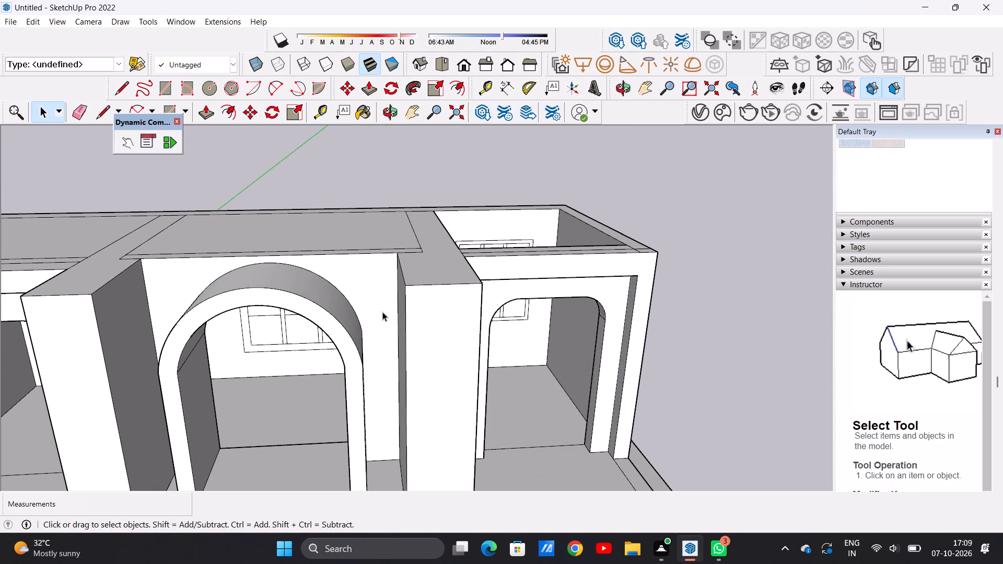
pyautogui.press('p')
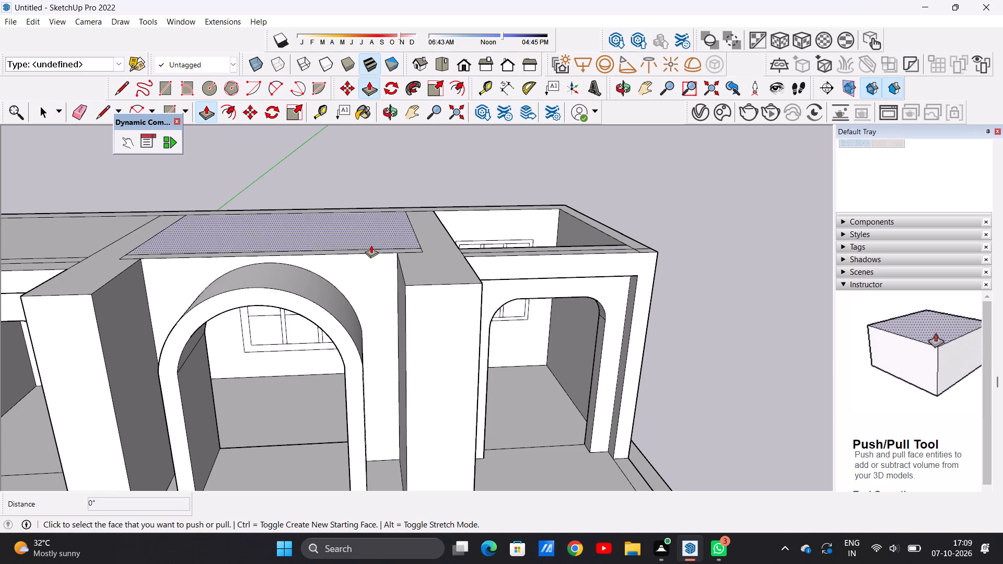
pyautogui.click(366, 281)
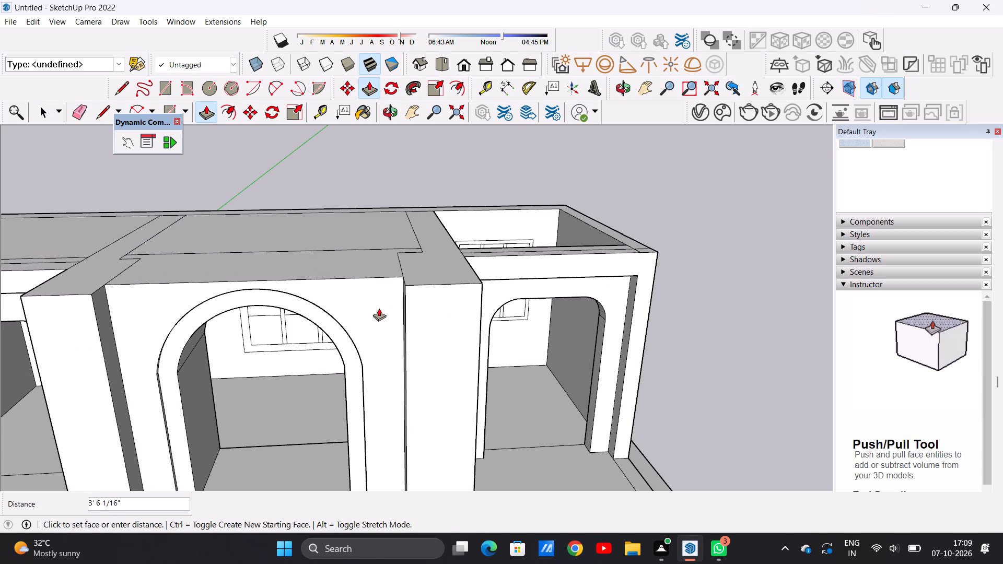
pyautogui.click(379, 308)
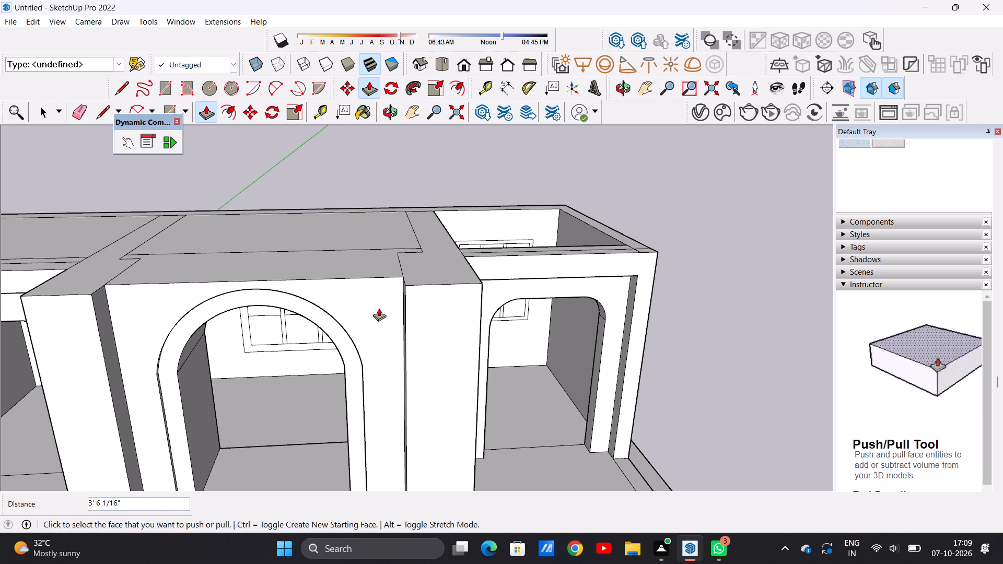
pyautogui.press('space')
# Examine the whole front elevation and the depth of the upper middle arch from several angles.
pyautogui.scroll(-8, 275, 259)
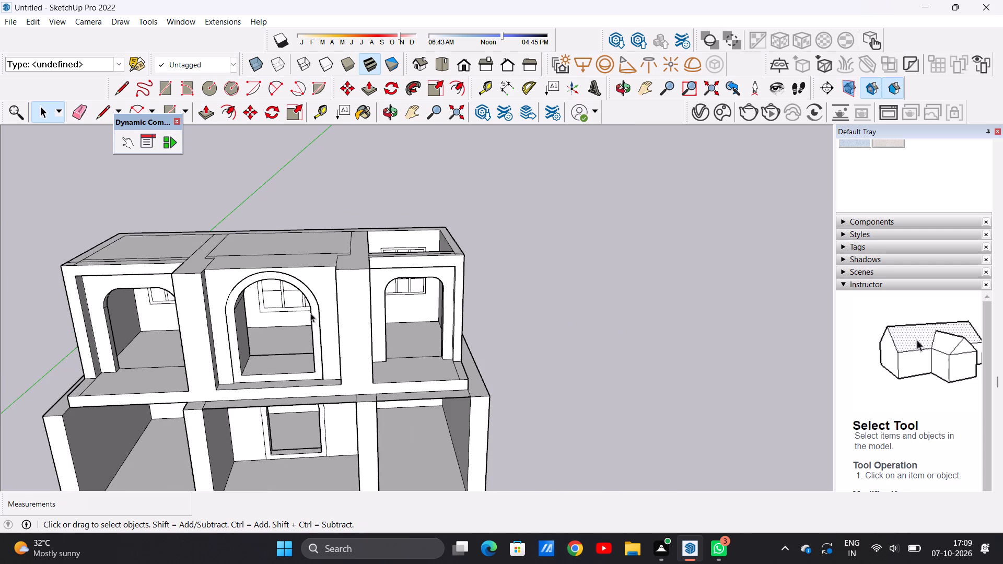
pyautogui.moveTo(310, 313); pyautogui.dragTo(319, 210, button='middle')
pyautogui.scroll(-2, 268, 273)
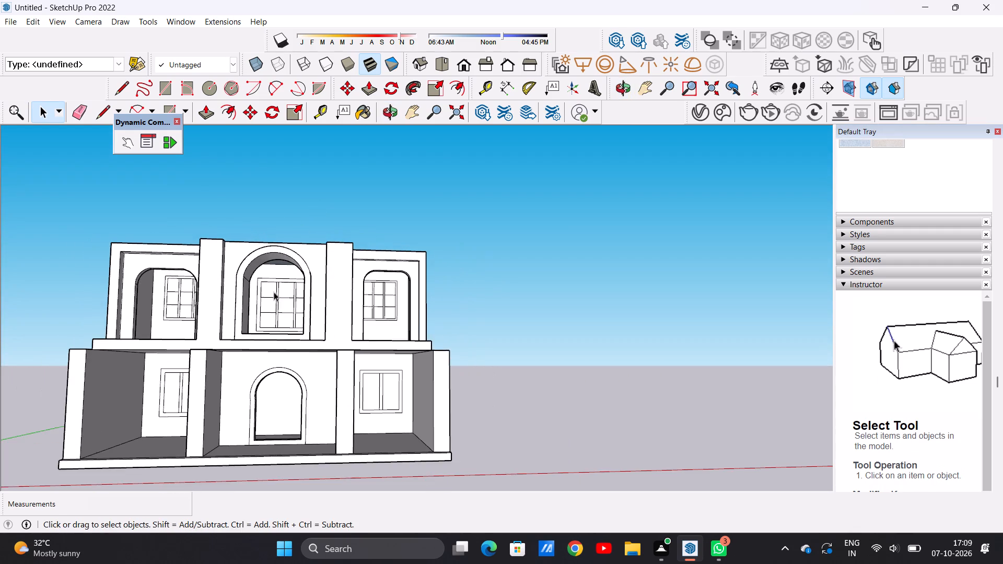
pyautogui.moveTo(274, 293); pyautogui.dragTo(295, 352, button='middle')
pyautogui.scroll(1, 295, 346)
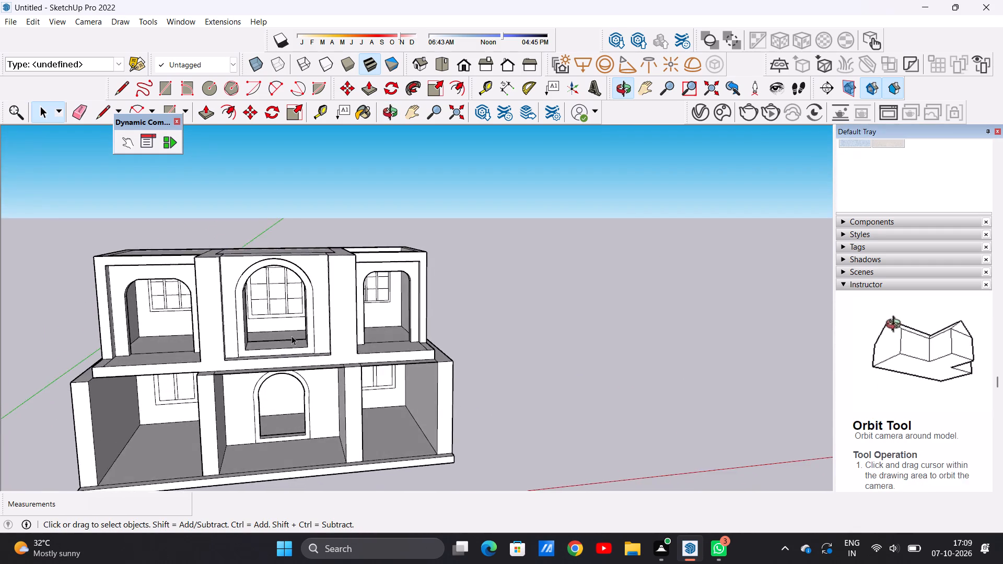
pyautogui.scroll(7, 277, 322)
pyautogui.moveTo(285, 367); pyautogui.dragTo(280, 319, button='middle')
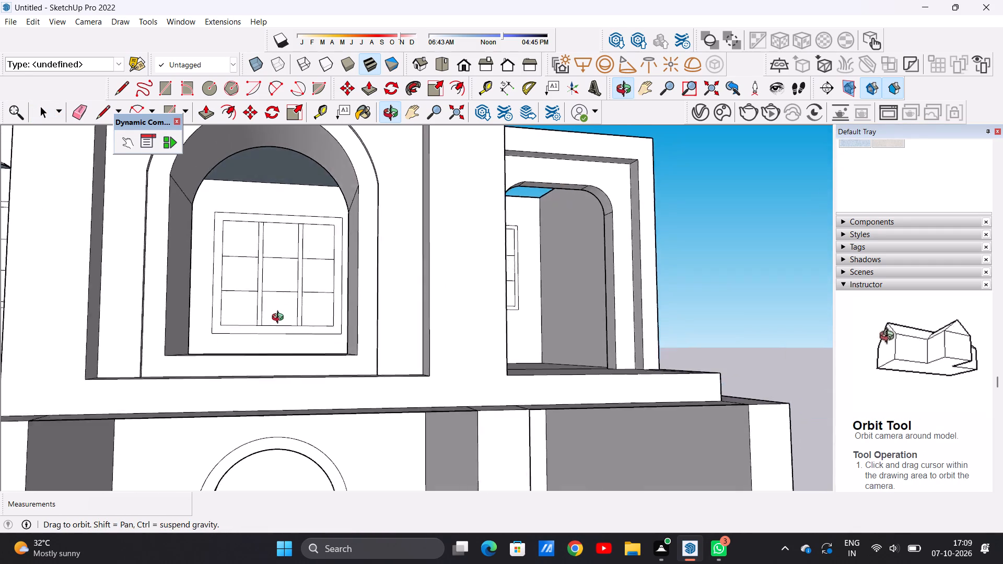
pyautogui.moveTo(280, 319); pyautogui.dragTo(260, 359, button='middle')
pyautogui.scroll(-11, 260, 360)
pyautogui.moveTo(269, 357); pyautogui.dragTo(272, 328, button='middle')
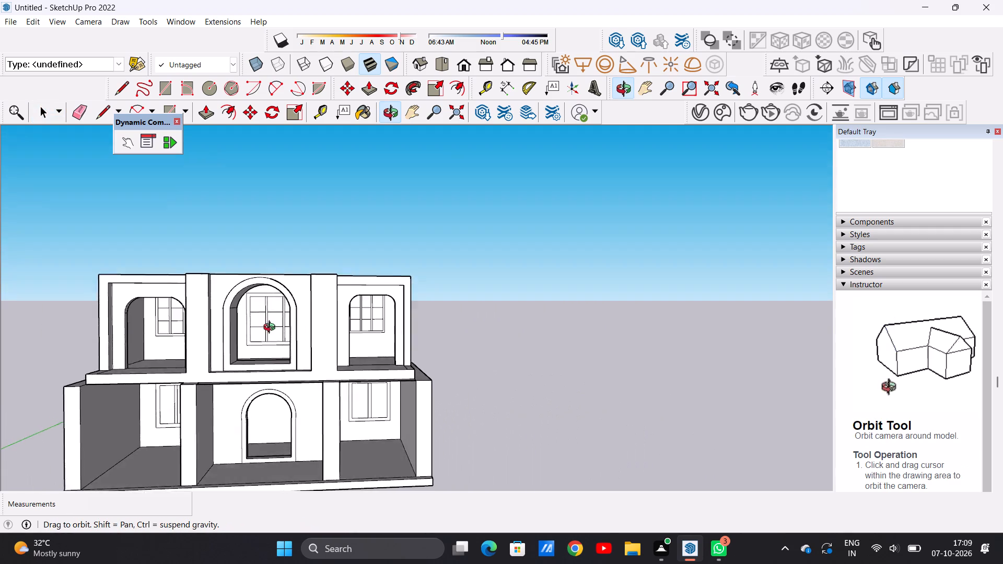
pyautogui.moveTo(272, 328); pyautogui.dragTo(281, 333, button='middle')
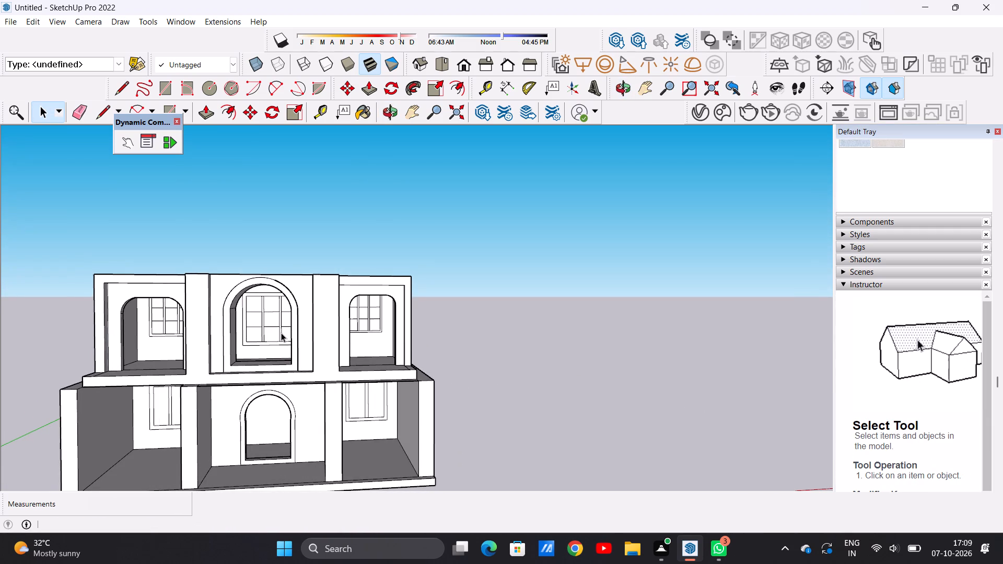
pyautogui.moveTo(280, 333); pyautogui.dragTo(272, 384, button='middle')
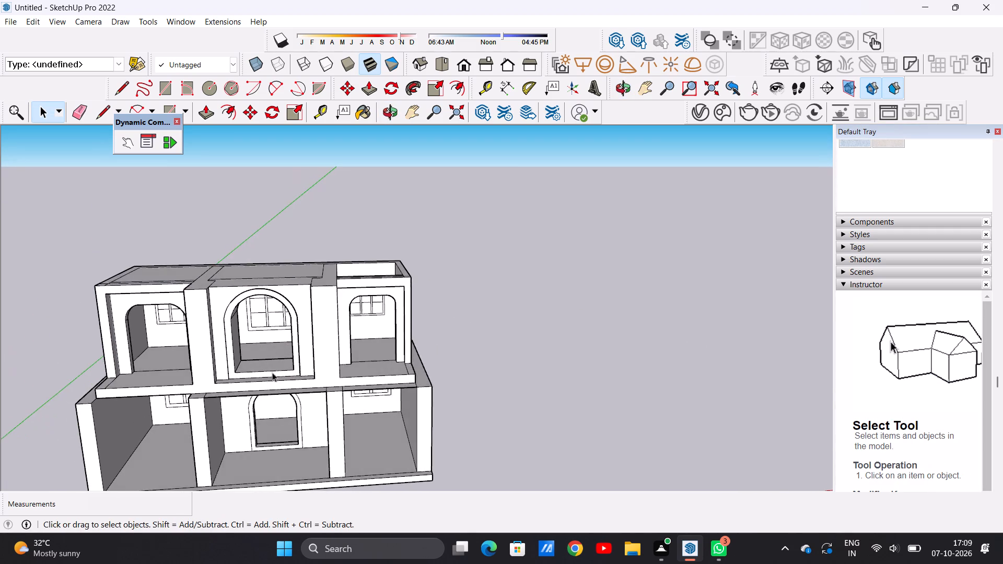
pyautogui.scroll(5, 271, 365)
pyautogui.moveTo(271, 365); pyautogui.dragTo(293, 323, button='middle')
pyautogui.moveTo(293, 323); pyautogui.dragTo(261, 331, button='middle')
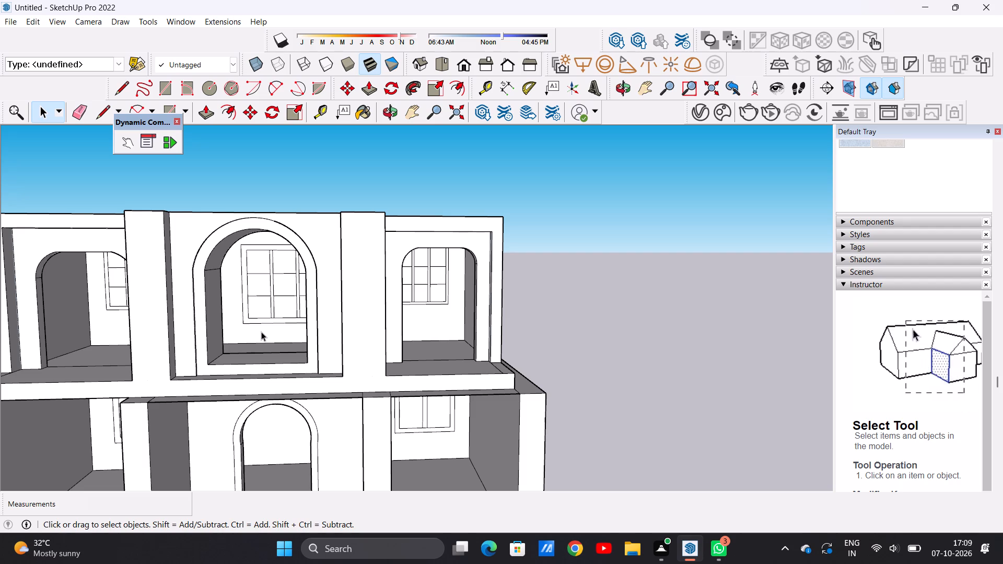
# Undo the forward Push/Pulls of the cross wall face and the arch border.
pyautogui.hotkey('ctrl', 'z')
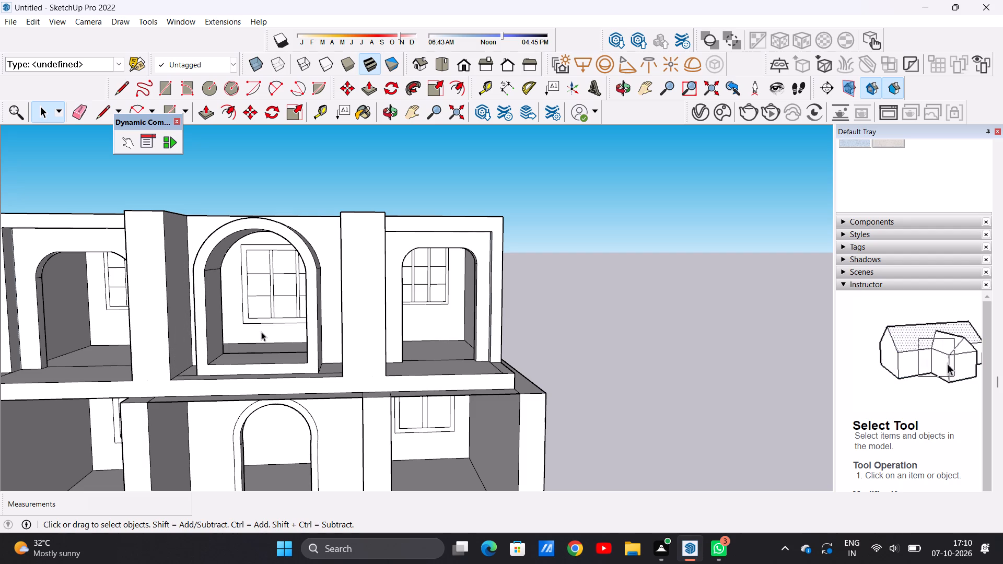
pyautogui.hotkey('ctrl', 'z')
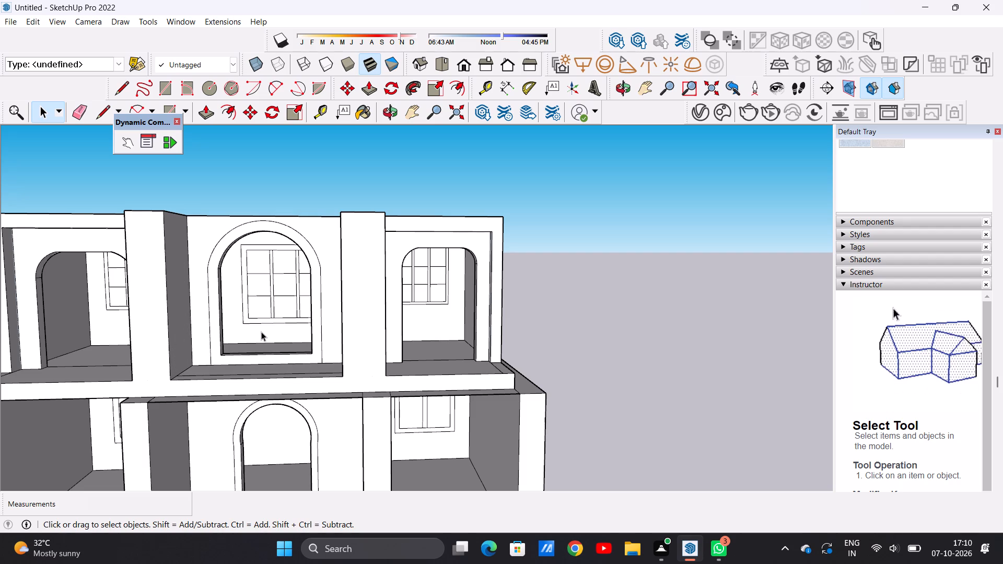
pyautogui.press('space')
# Draw a rectangle about 6' 1" by 5' 10" across the arched opening, from its bottom corner to the opposite end of the arc.
pyautogui.scroll(-3, 261, 332)
pyautogui.moveTo(262, 329); pyautogui.dragTo(264, 347, button='middle')
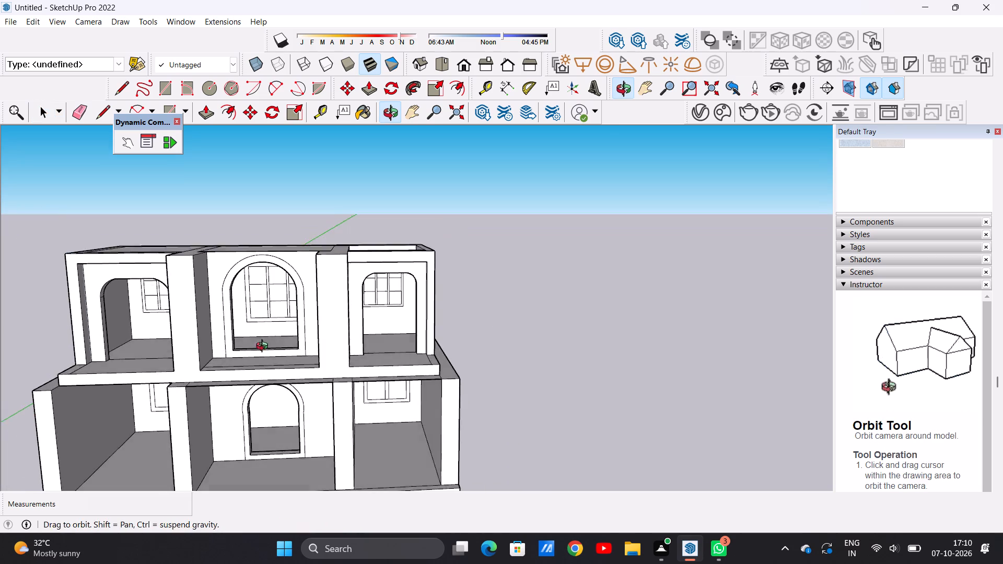
pyautogui.moveTo(264, 347); pyautogui.dragTo(260, 370, button='middle')
pyautogui.scroll(4, 269, 341)
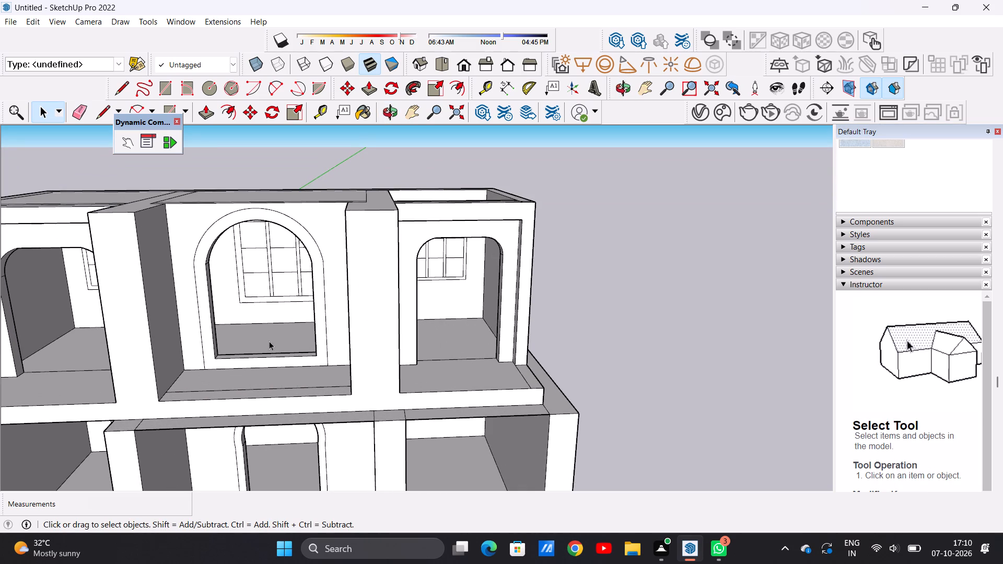
pyautogui.press('r')
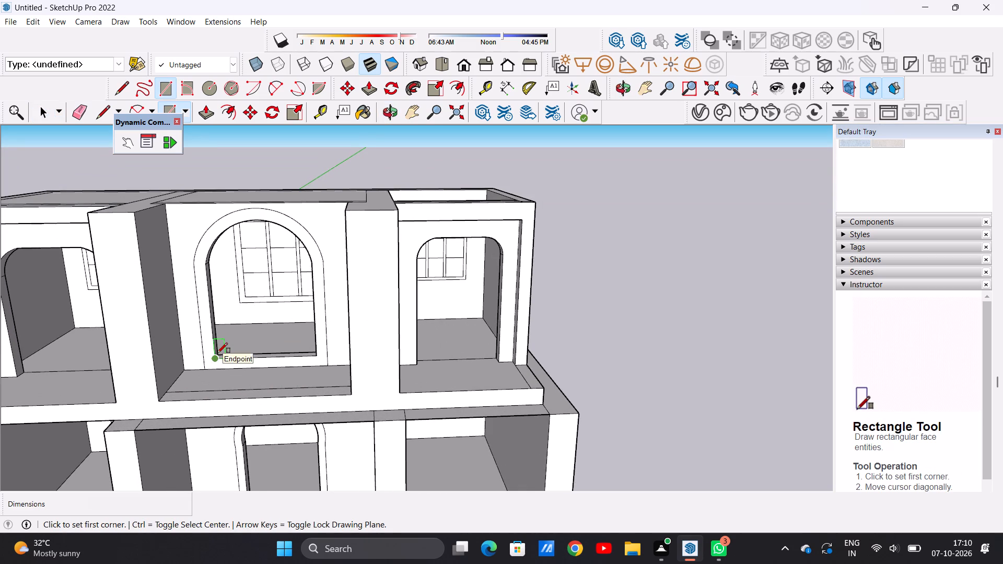
pyautogui.click(217, 353)
pyautogui.click(313, 357)
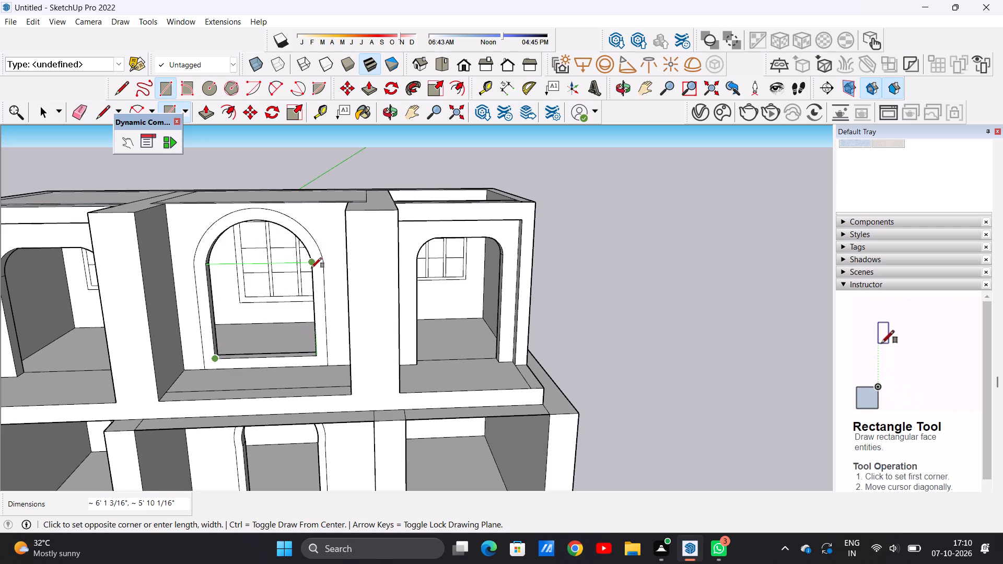
pyautogui.click(314, 264)
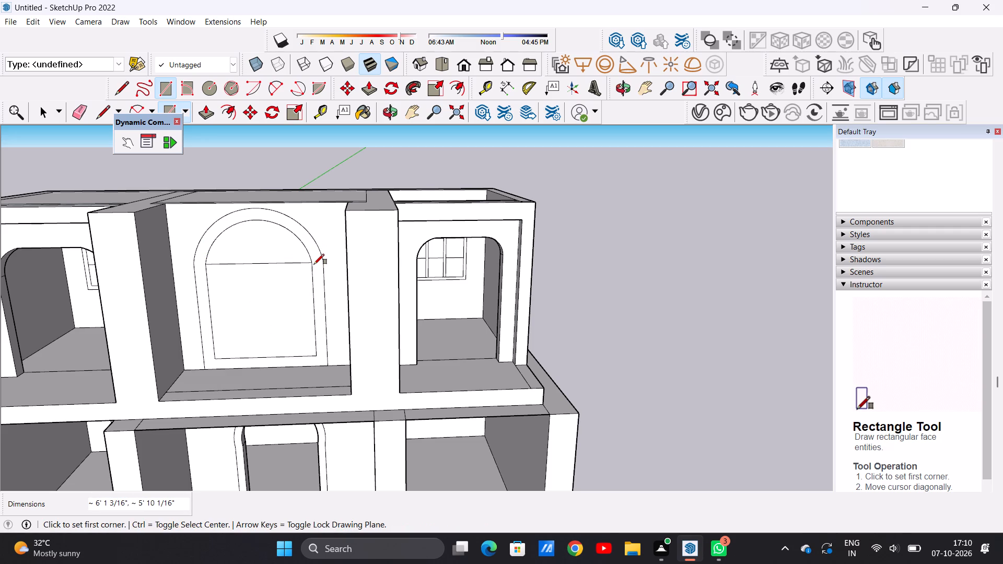
pyautogui.press('space')
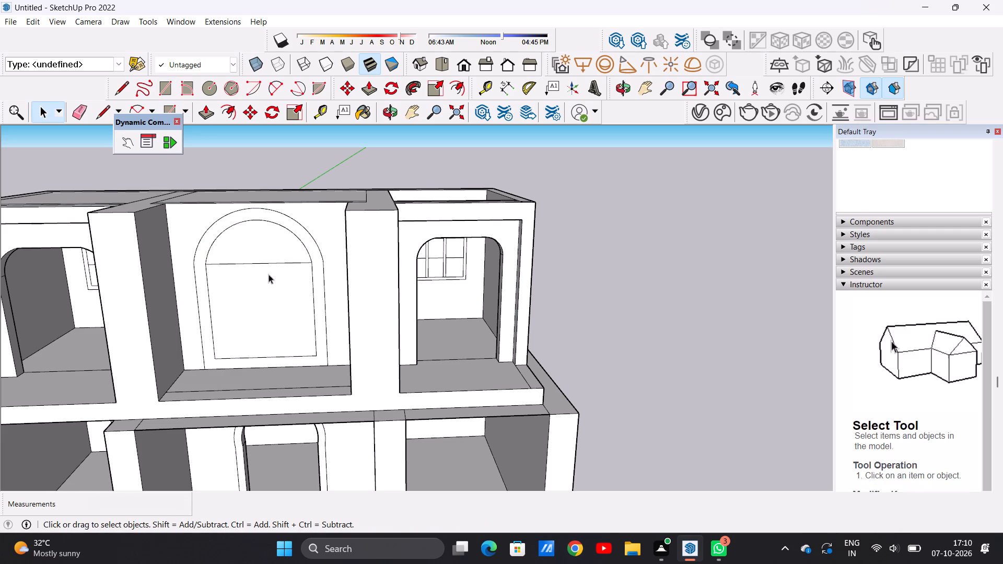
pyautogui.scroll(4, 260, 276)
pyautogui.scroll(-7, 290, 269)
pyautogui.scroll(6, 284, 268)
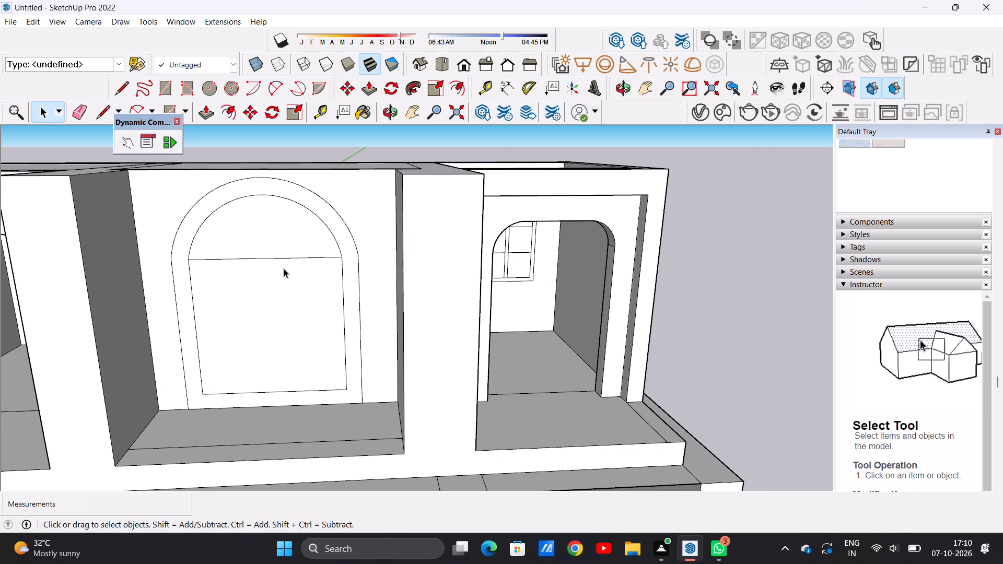
# Erase the horizontal line crossing the upper middle arch at the base of its curve.
pyautogui.press('e')
pyautogui.moveTo(281, 258); pyautogui.dragTo(281, 265)
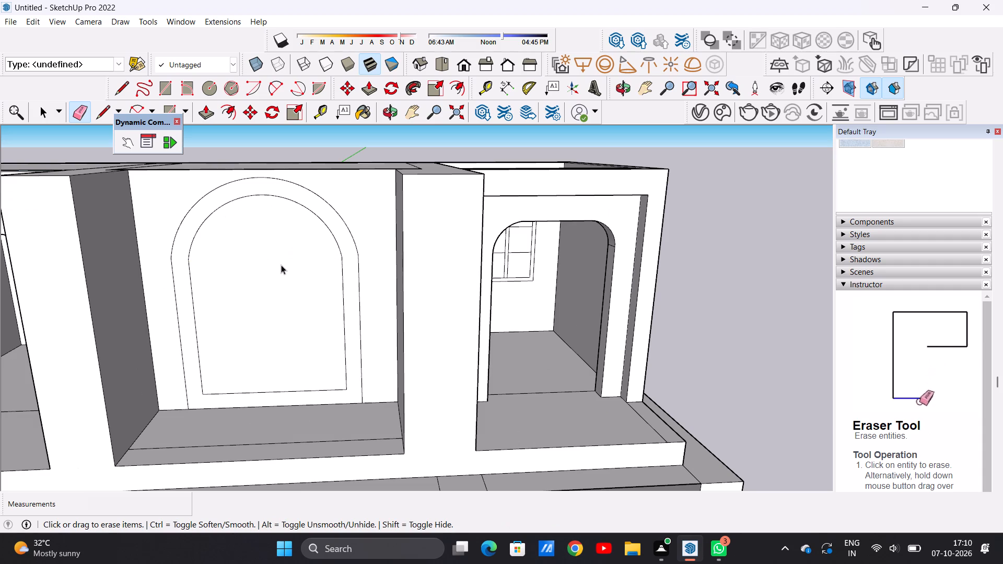
pyautogui.press('space')
# Push/Pull the arch border forward about 3' 4" and the surrounding cross wall face forward about 3' 3" between the piers.
pyautogui.scroll(-8, 318, 250)
pyautogui.moveTo(259, 273); pyautogui.dragTo(357, 277, button='middle')
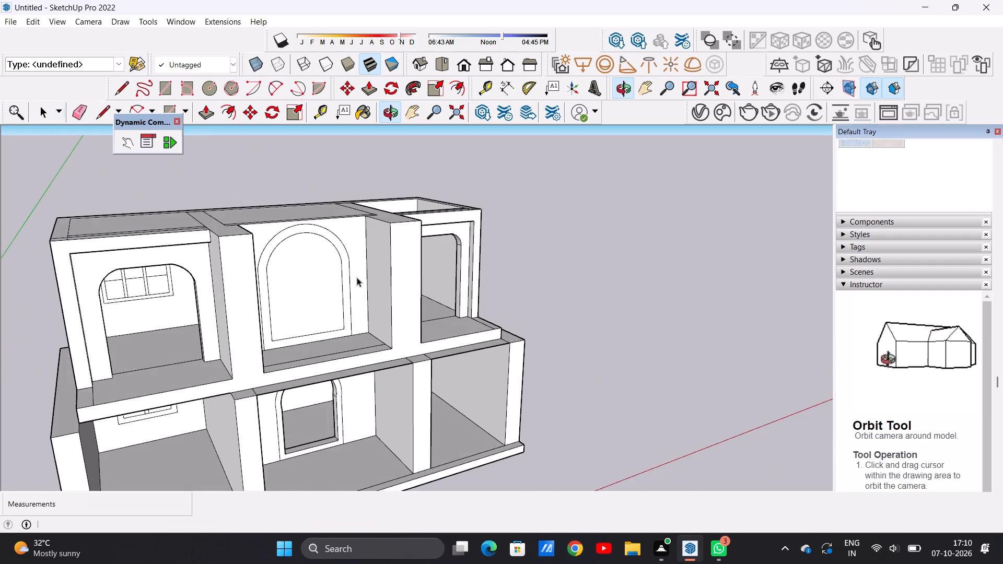
pyautogui.scroll(6, 357, 277)
pyautogui.press('p')
pyautogui.moveTo(338, 248); pyautogui.dragTo(328, 255, button='middle')
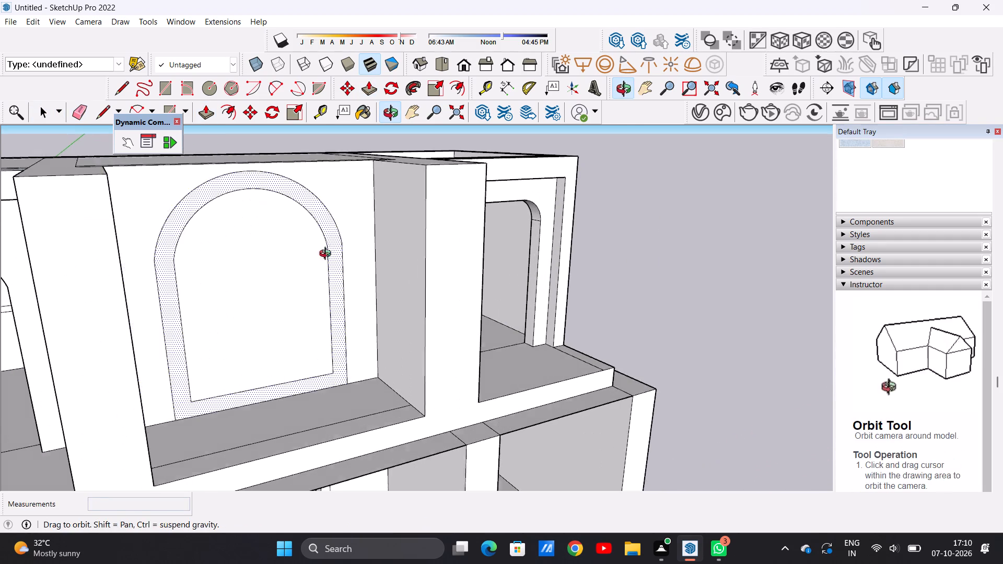
pyautogui.moveTo(328, 255); pyautogui.dragTo(264, 275, button='middle')
pyautogui.click(327, 232)
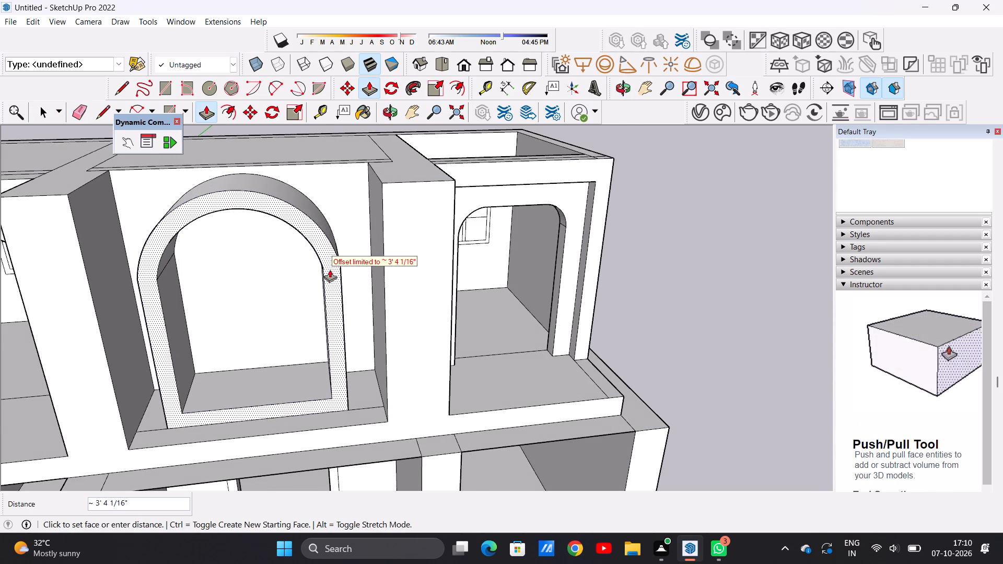
pyautogui.click(329, 284)
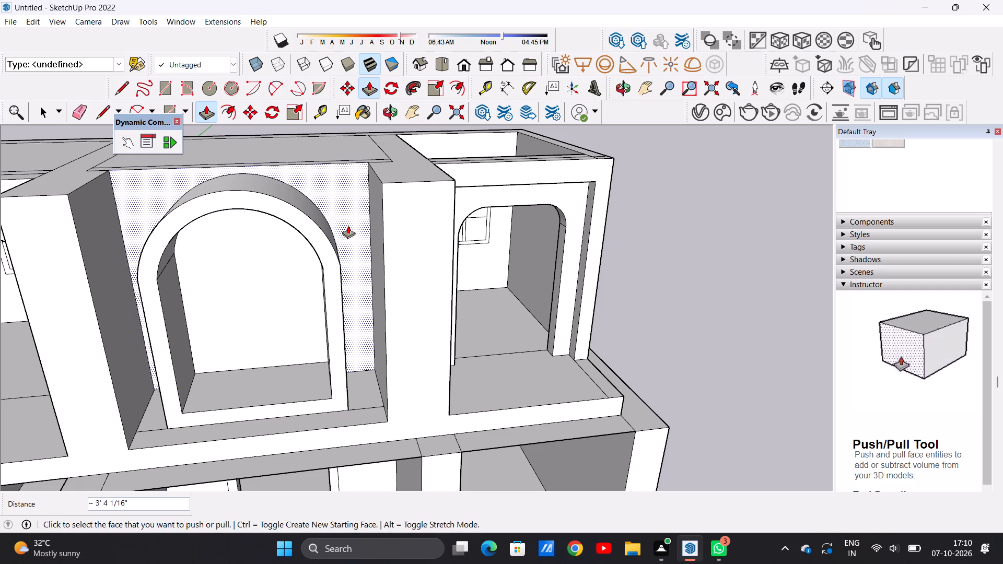
pyautogui.click(348, 216)
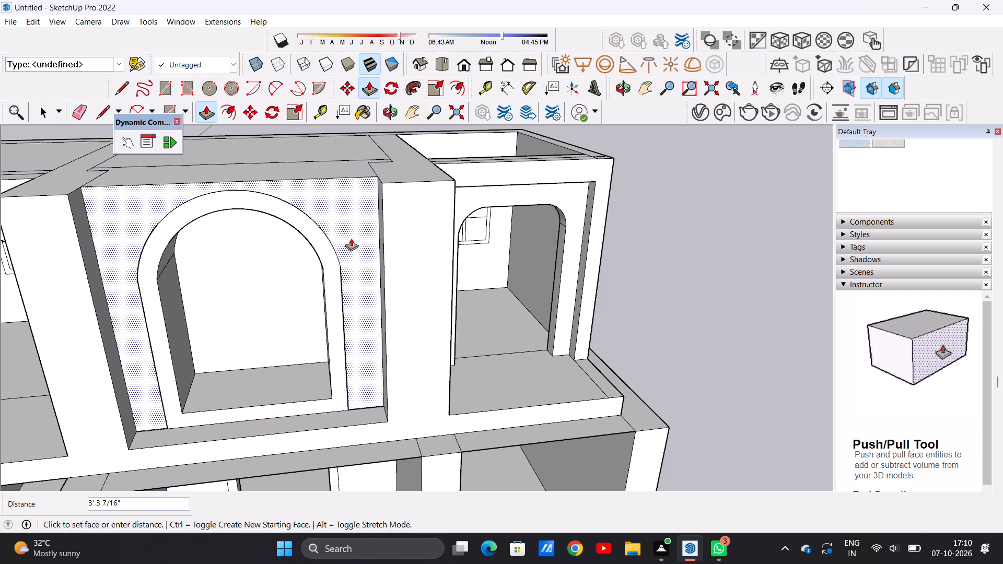
pyautogui.click(351, 238)
pyautogui.press('space')
# Offset the outline of the recessed arched panel inward by about 4 13/16".
pyautogui.scroll(-6, 344, 245)
pyautogui.moveTo(333, 312); pyautogui.dragTo(364, 221, button='middle')
pyautogui.moveTo(335, 254); pyautogui.dragTo(273, 241, button='middle')
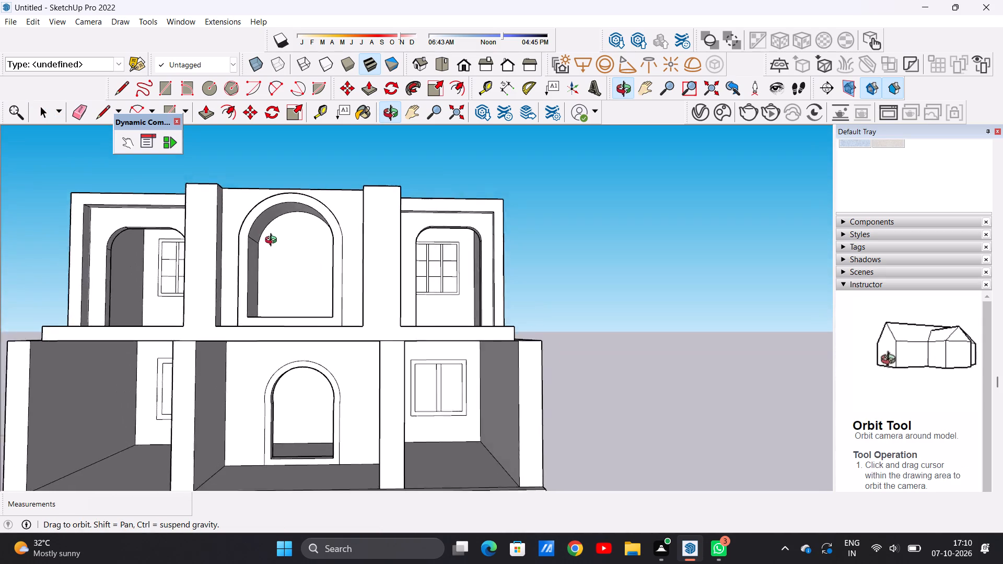
pyautogui.moveTo(273, 241); pyautogui.dragTo(296, 269, button='middle')
pyautogui.scroll(4, 299, 269)
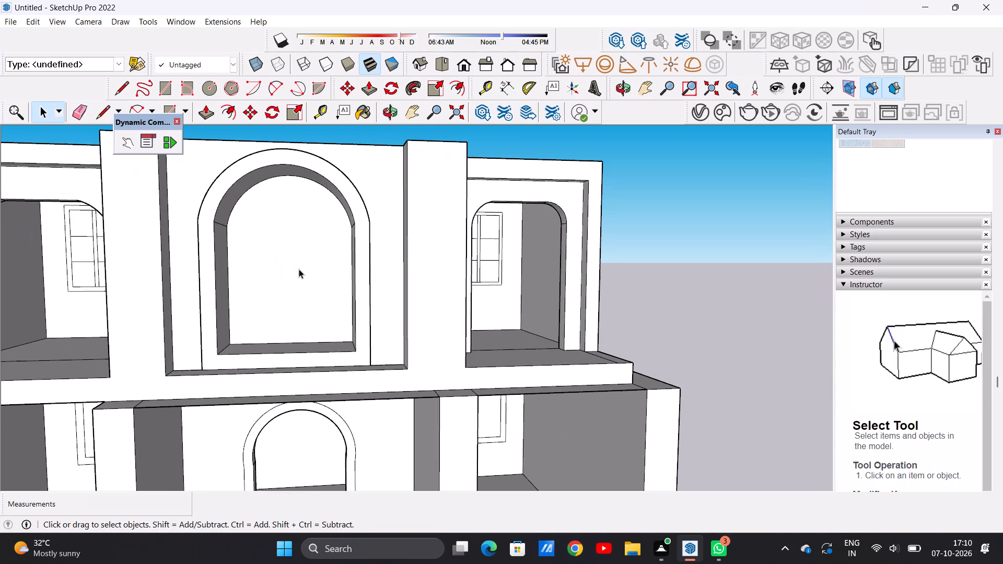
pyautogui.write('OF')
pyautogui.click(273, 204)
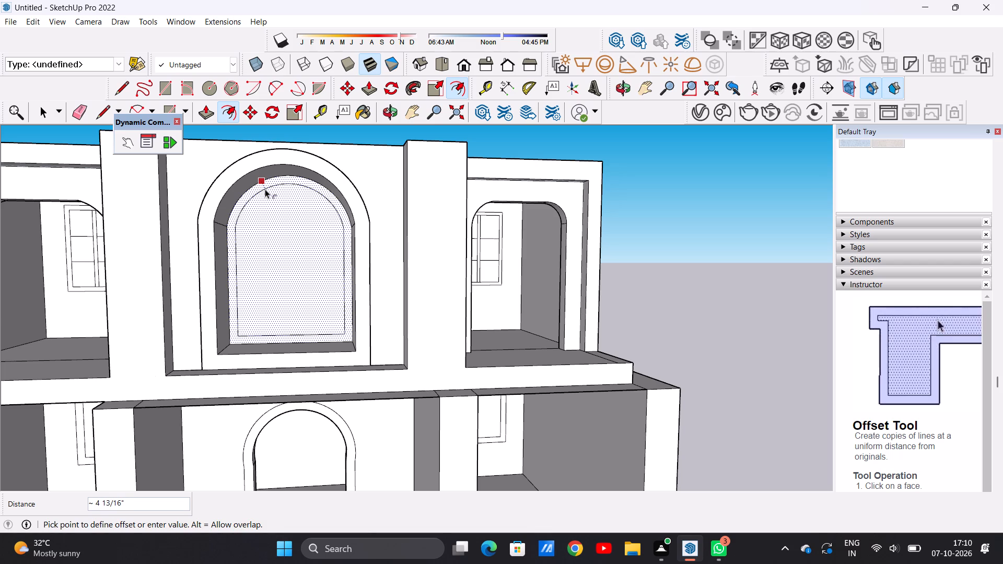
pyautogui.click(265, 189)
pyautogui.press('space')
# Open the Glass and Mirrors material collection.
pyautogui.scroll(-7, 277, 260)
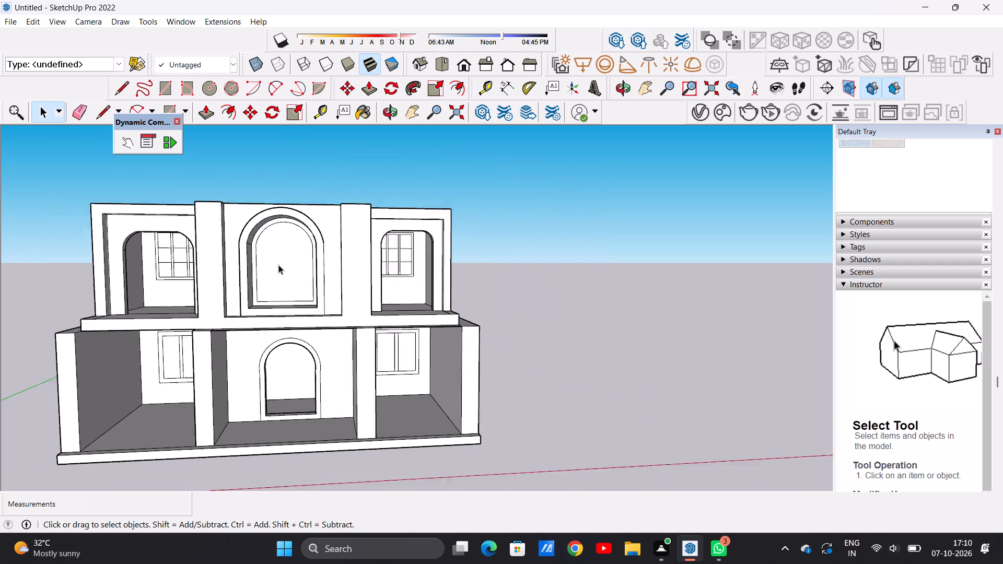
pyautogui.scroll(-2, 278, 265)
pyautogui.moveTo(281, 265); pyautogui.dragTo(279, 295, button='middle')
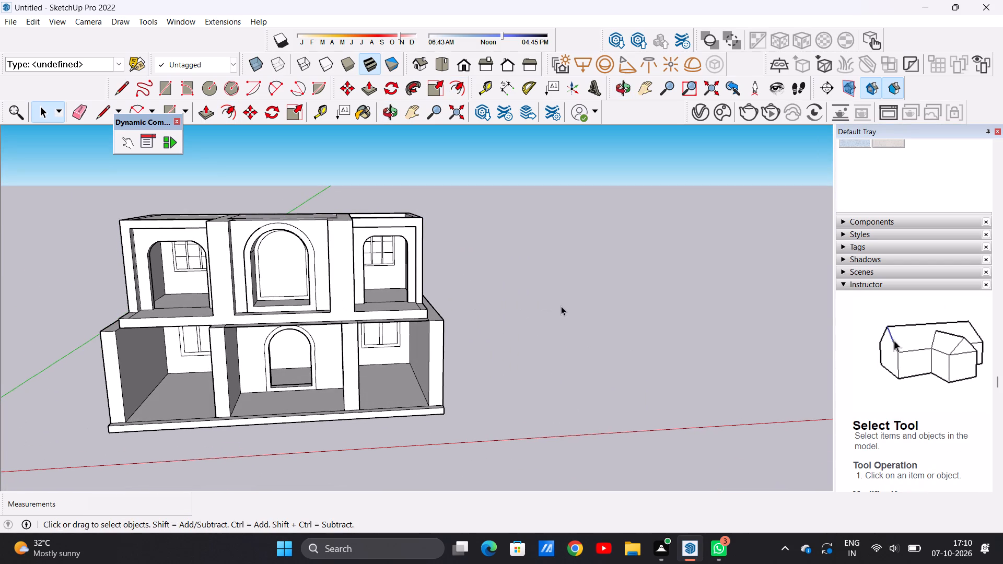
pyautogui.scroll(6, 899, 380)
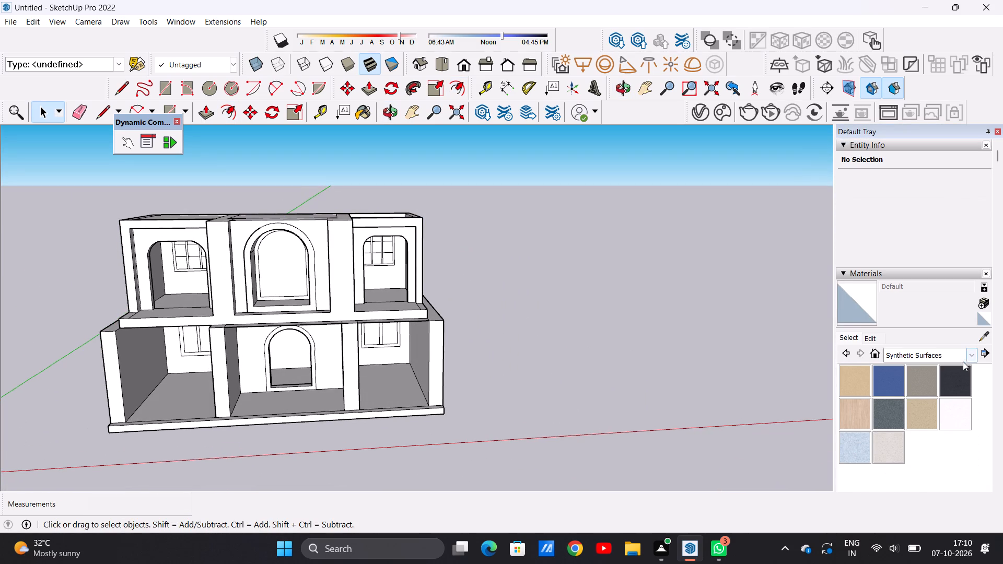
pyautogui.click(970, 357)
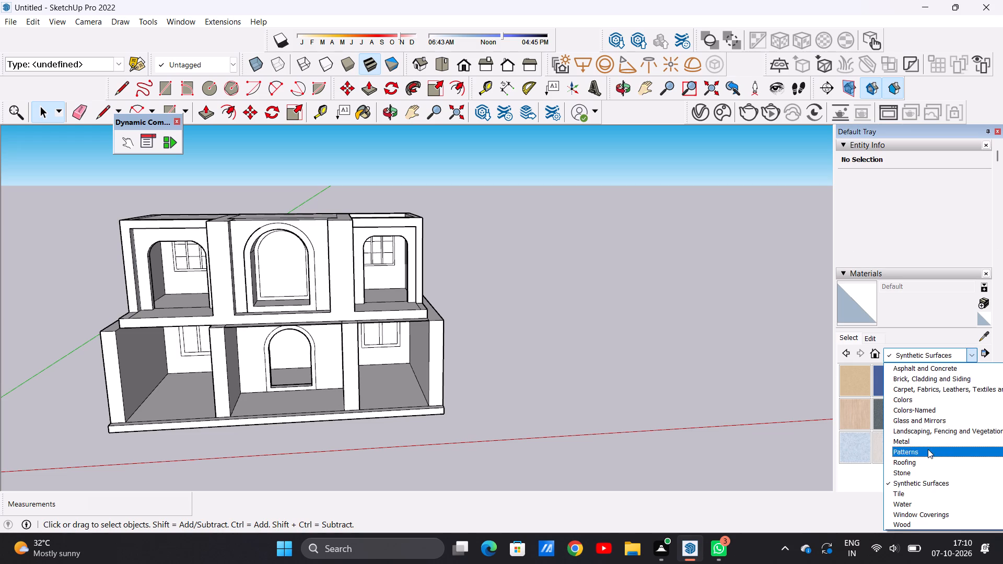
pyautogui.click(919, 422)
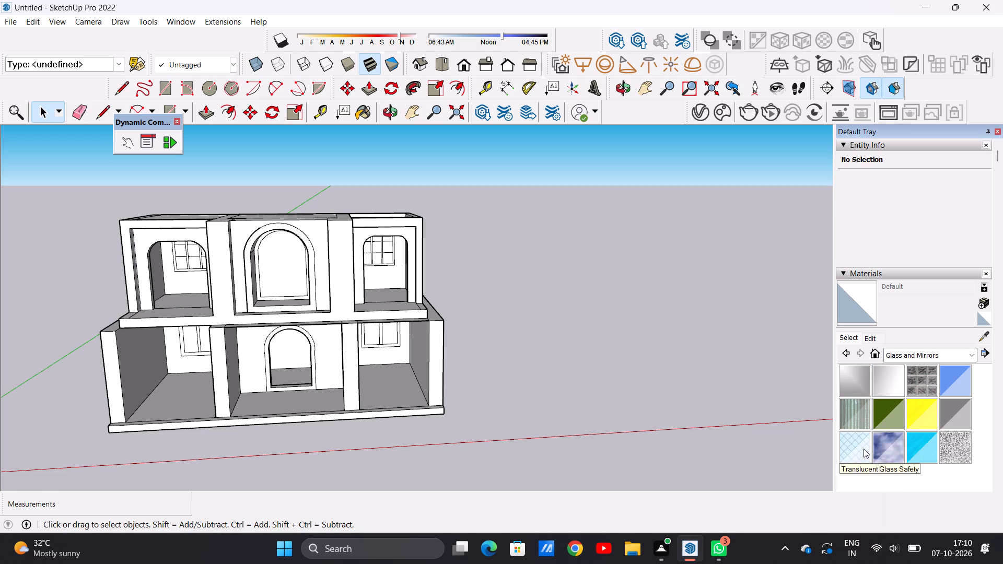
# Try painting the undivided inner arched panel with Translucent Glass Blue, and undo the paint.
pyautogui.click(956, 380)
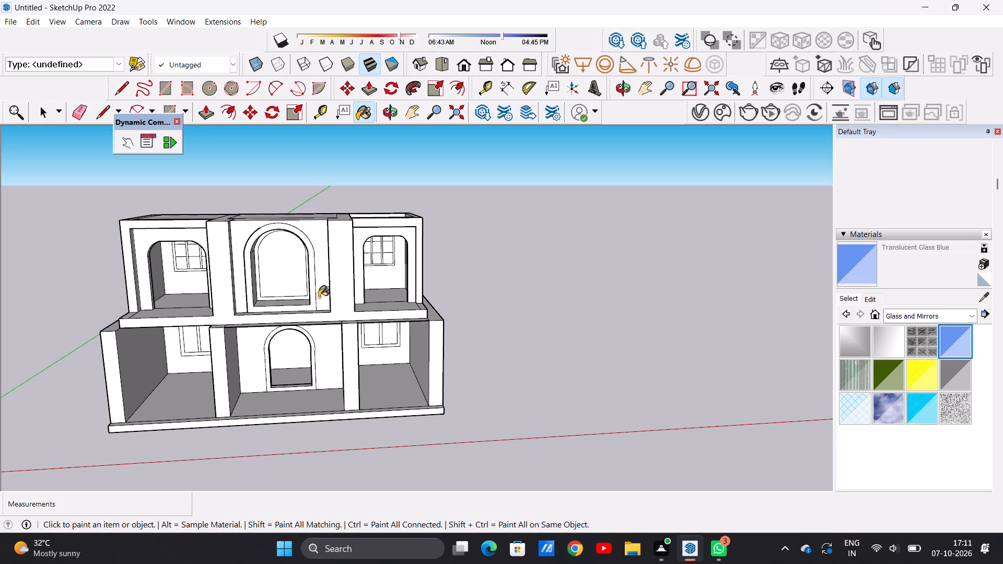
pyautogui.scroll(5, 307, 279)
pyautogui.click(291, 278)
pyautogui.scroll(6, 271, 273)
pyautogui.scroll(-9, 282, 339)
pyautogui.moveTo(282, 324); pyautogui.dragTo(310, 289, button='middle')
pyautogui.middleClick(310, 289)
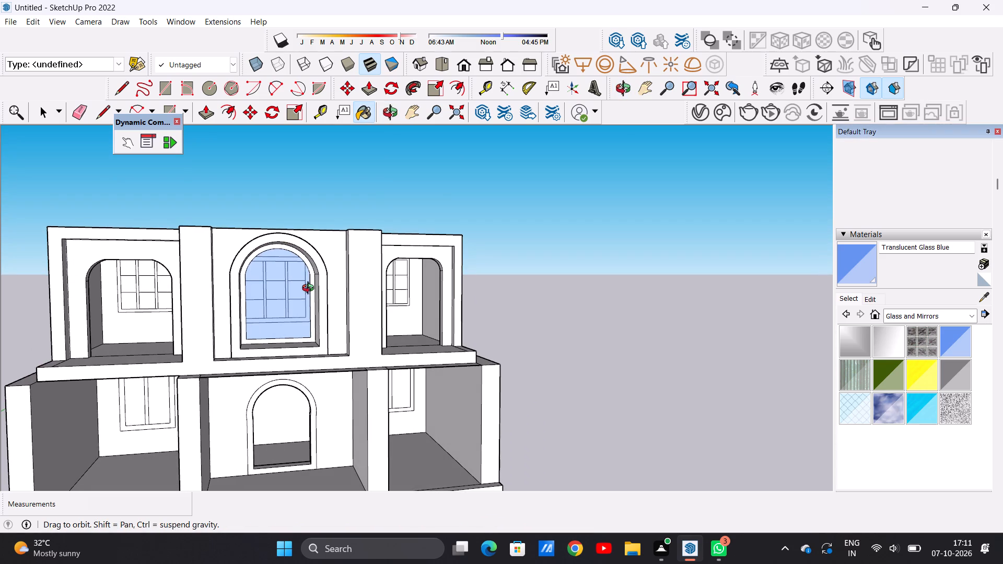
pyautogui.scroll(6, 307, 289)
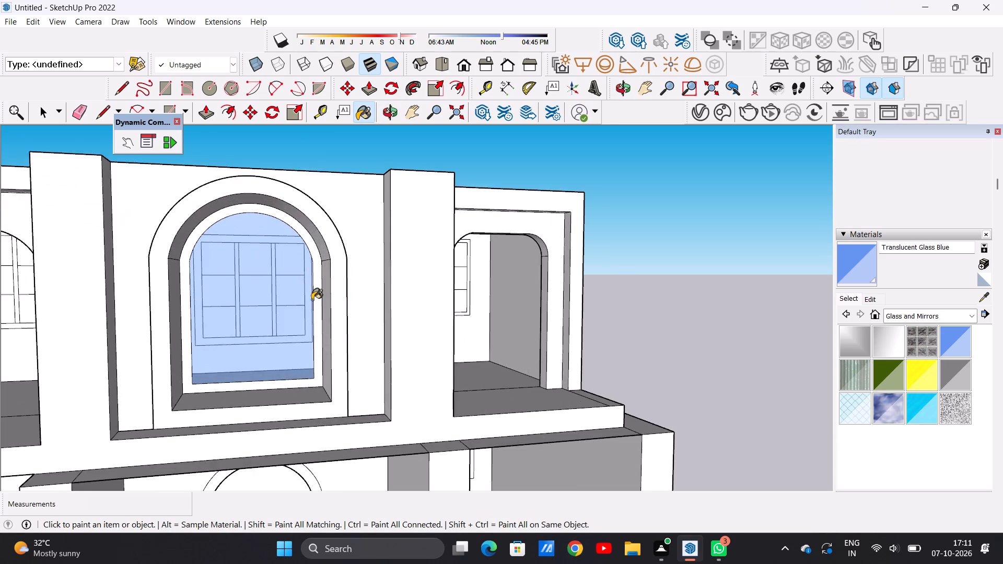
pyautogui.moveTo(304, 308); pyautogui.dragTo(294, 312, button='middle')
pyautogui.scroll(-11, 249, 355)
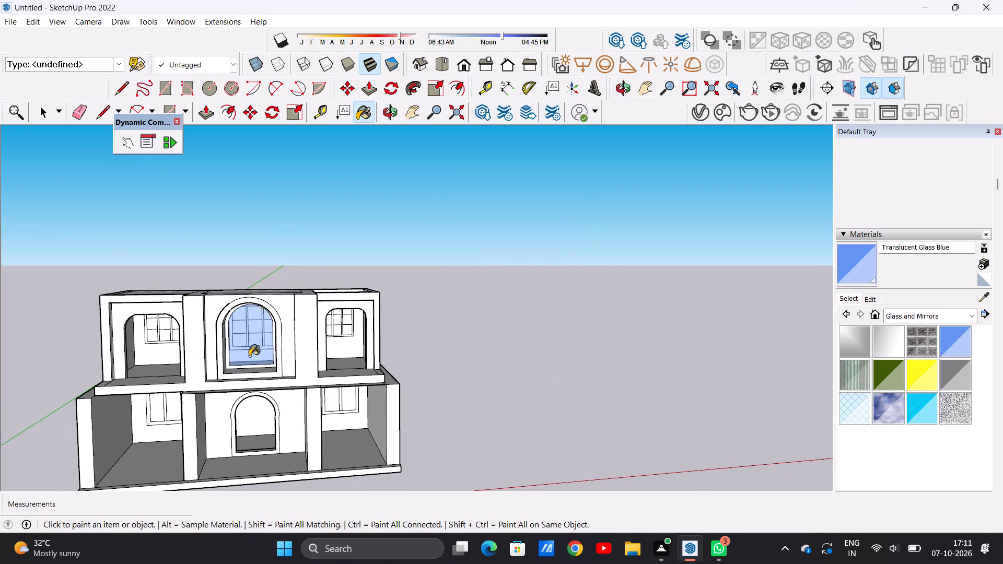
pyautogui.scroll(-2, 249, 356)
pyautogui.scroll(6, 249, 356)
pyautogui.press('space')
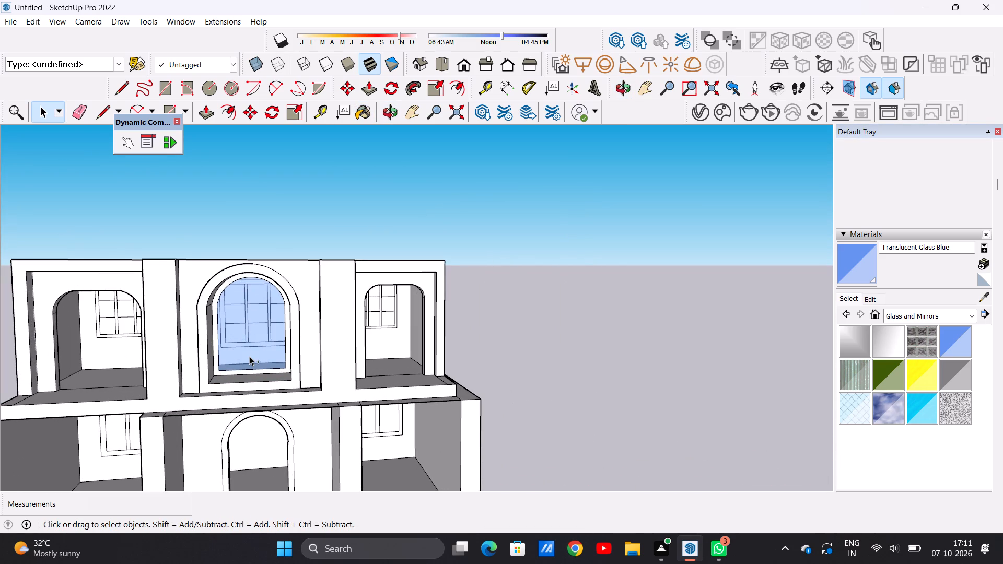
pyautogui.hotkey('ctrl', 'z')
# Draw a vertical centre line about 7' 6 3/4" long from the inner arch's apex to its bottom edge.
pyautogui.scroll(7, 249, 305)
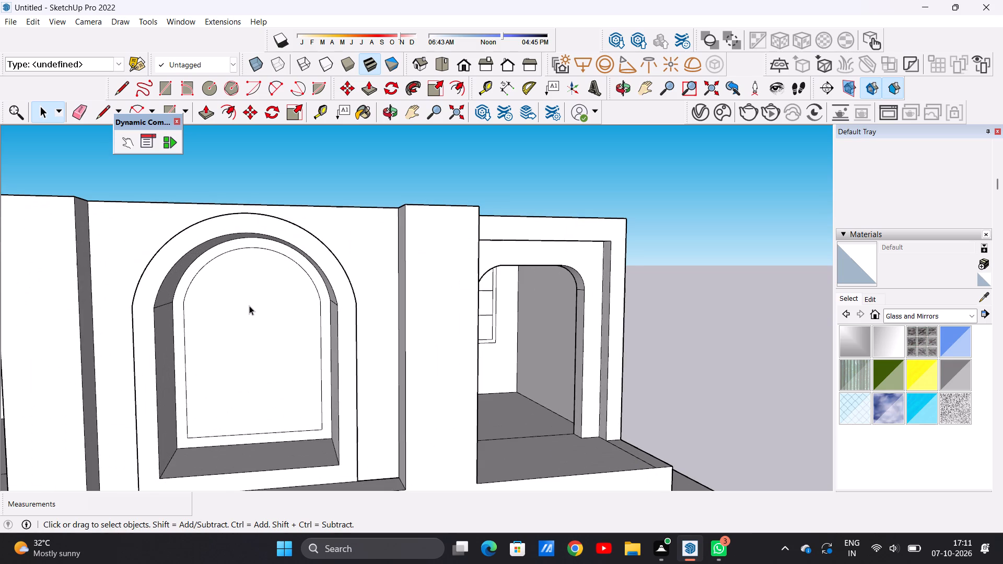
pyautogui.press('l')
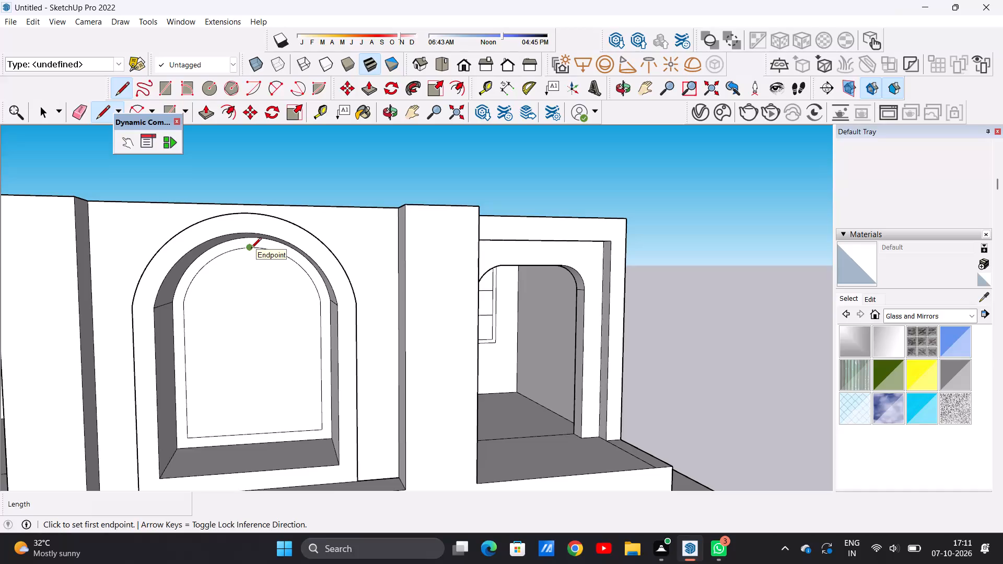
pyautogui.click(251, 249)
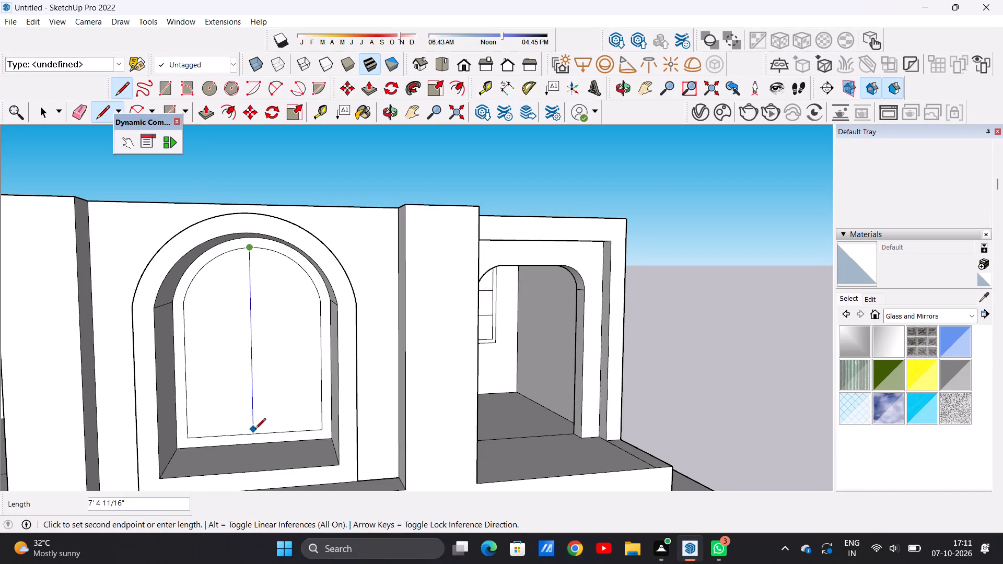
pyautogui.click(254, 433)
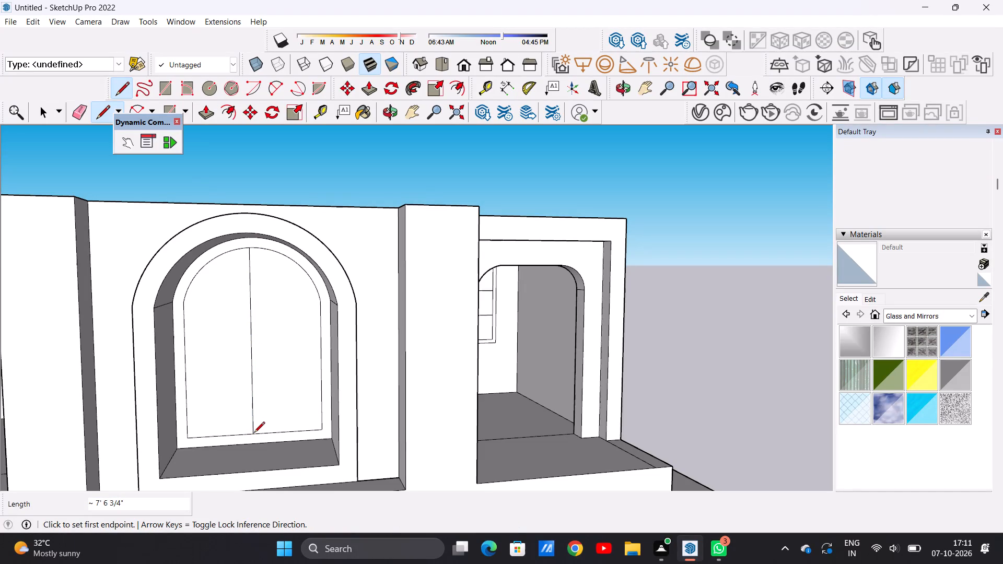
# Draw four horizontal lines about 5' 3 1/2" long across the inner arched panel, from the base of the curve downward.
pyautogui.click(187, 304)
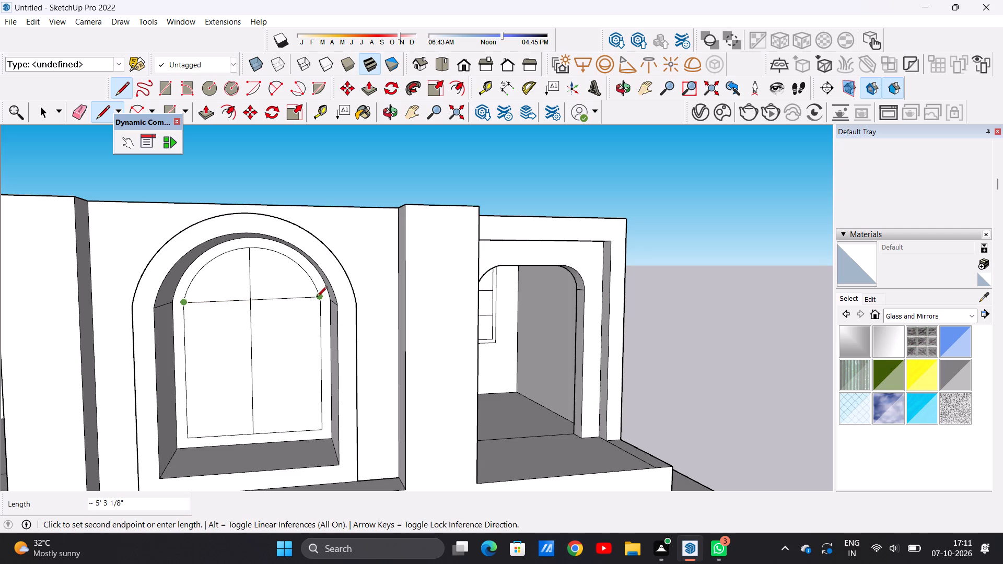
pyautogui.click(317, 302)
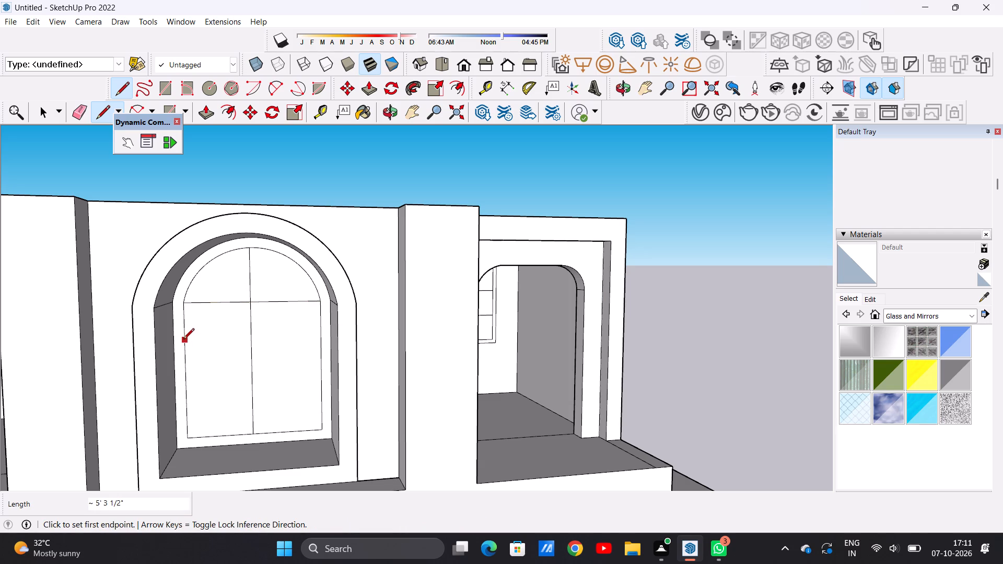
pyautogui.click(183, 339)
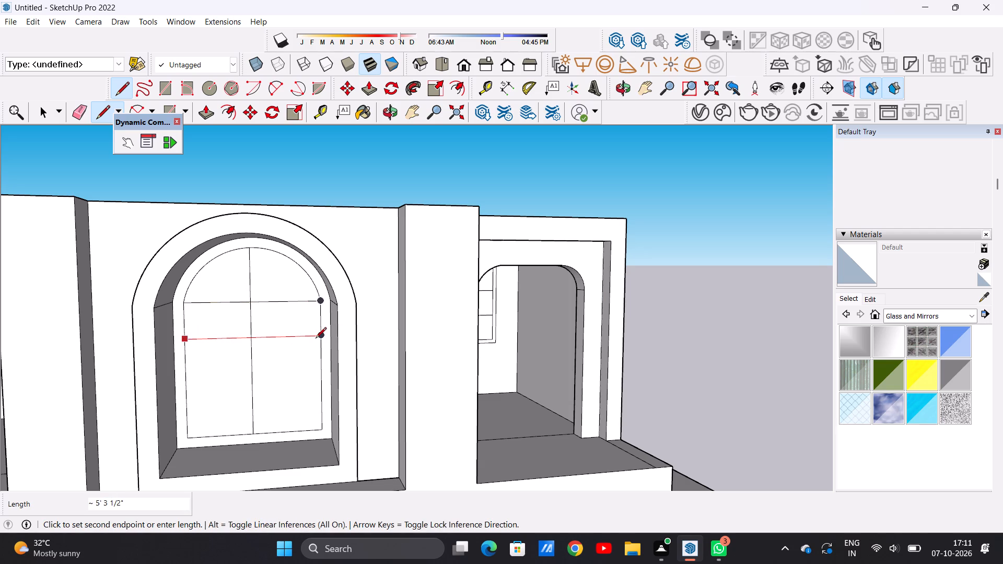
pyautogui.click(316, 339)
pyautogui.click(188, 378)
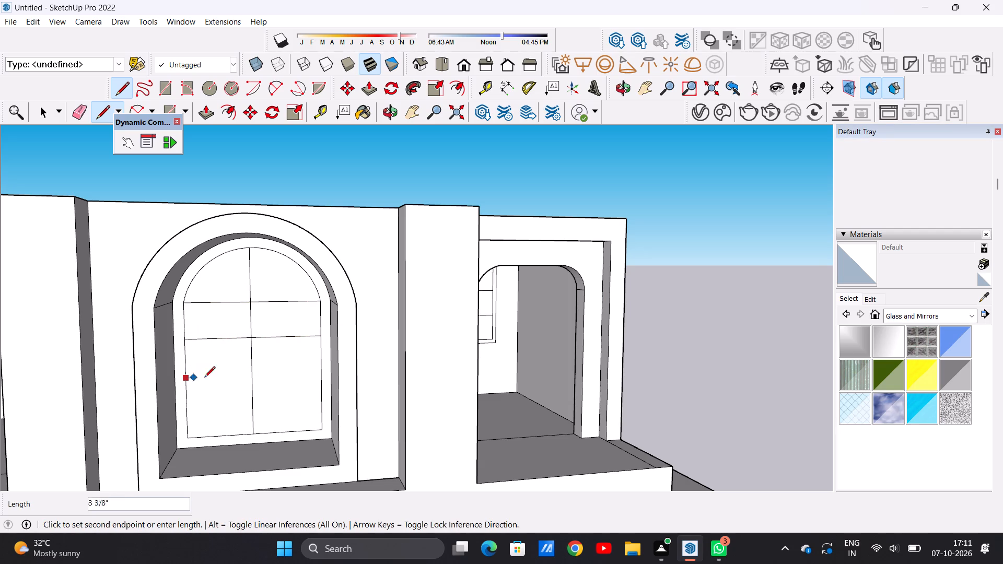
pyautogui.click(319, 374)
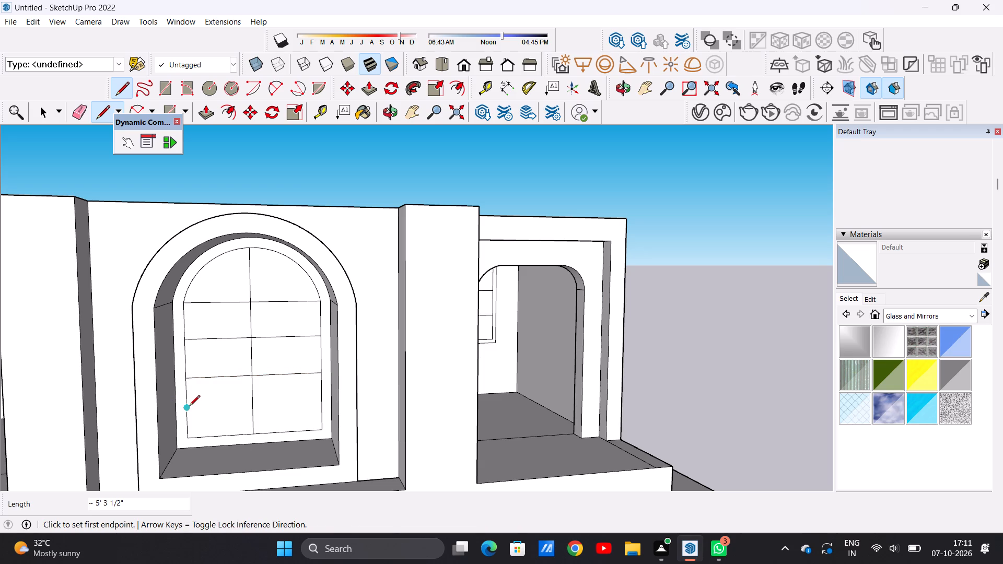
pyautogui.click(189, 407)
pyautogui.click(318, 402)
pyautogui.press('space')
# Paint all ten panes of the divided arched window with Translucent Glass Blue.
pyautogui.click(955, 348)
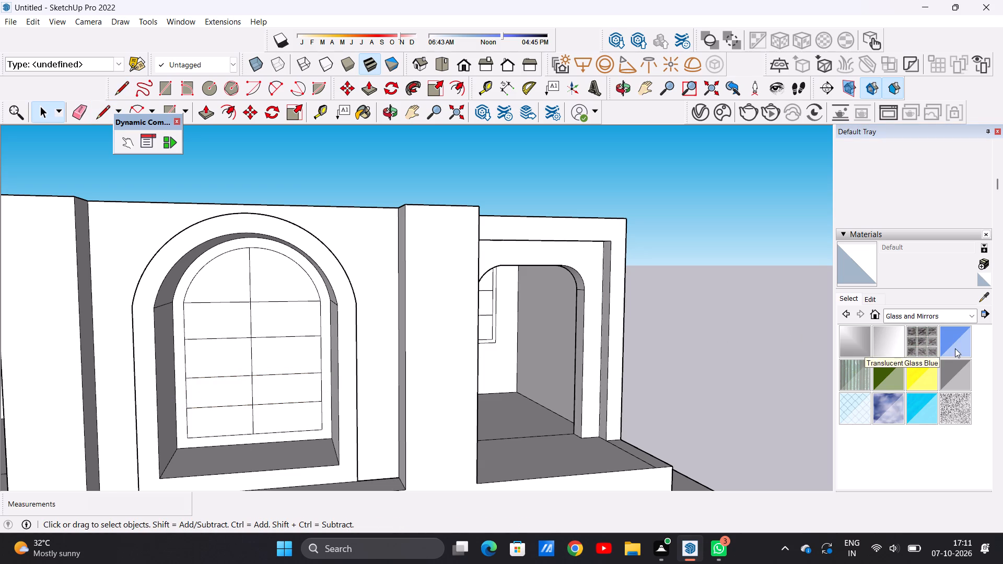
pyautogui.click(271, 297)
pyautogui.click(271, 312)
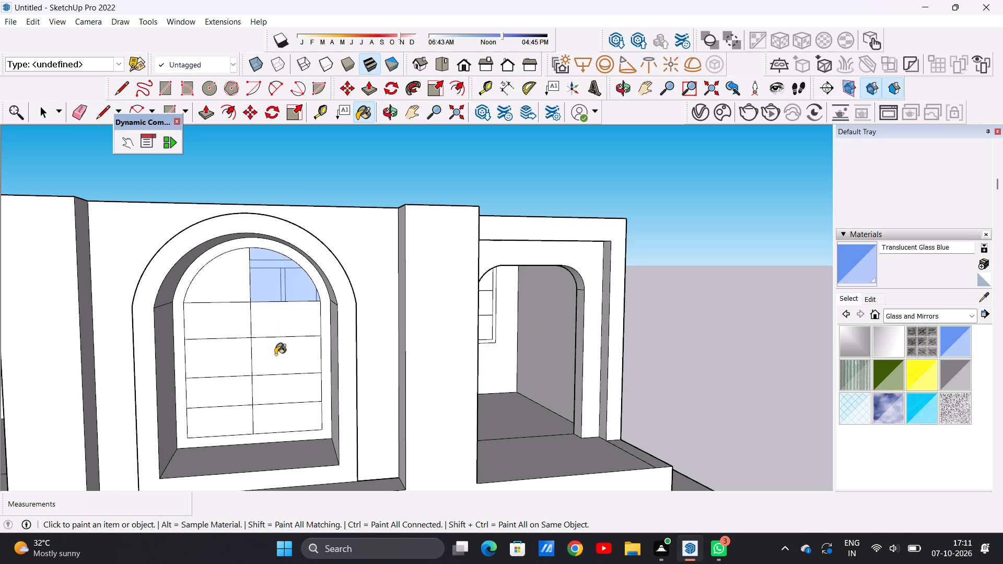
pyautogui.click(275, 355)
pyautogui.click(282, 389)
pyautogui.click(284, 418)
pyautogui.click(241, 422)
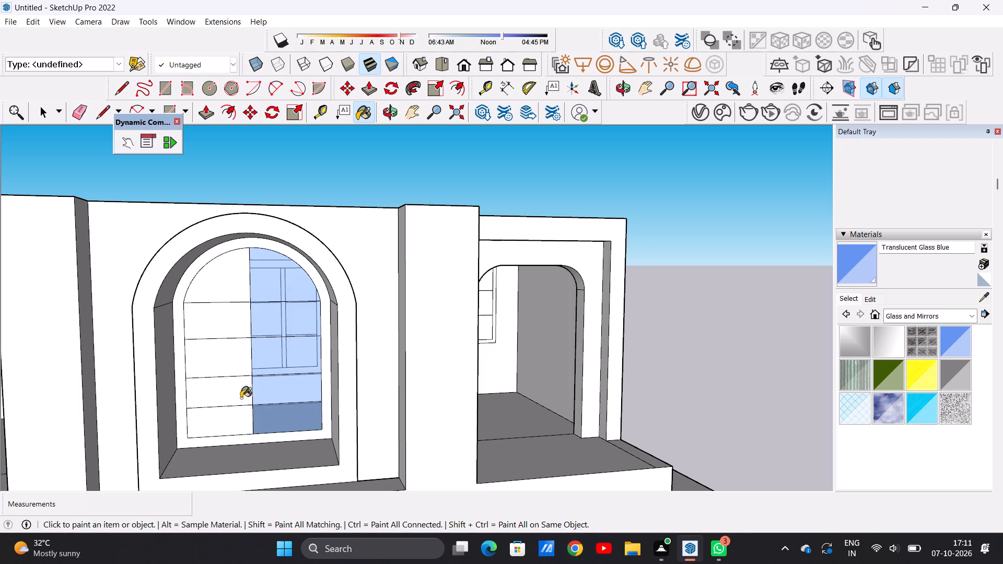
pyautogui.click(241, 398)
pyautogui.click(238, 365)
pyautogui.click(232, 334)
pyautogui.click(231, 289)
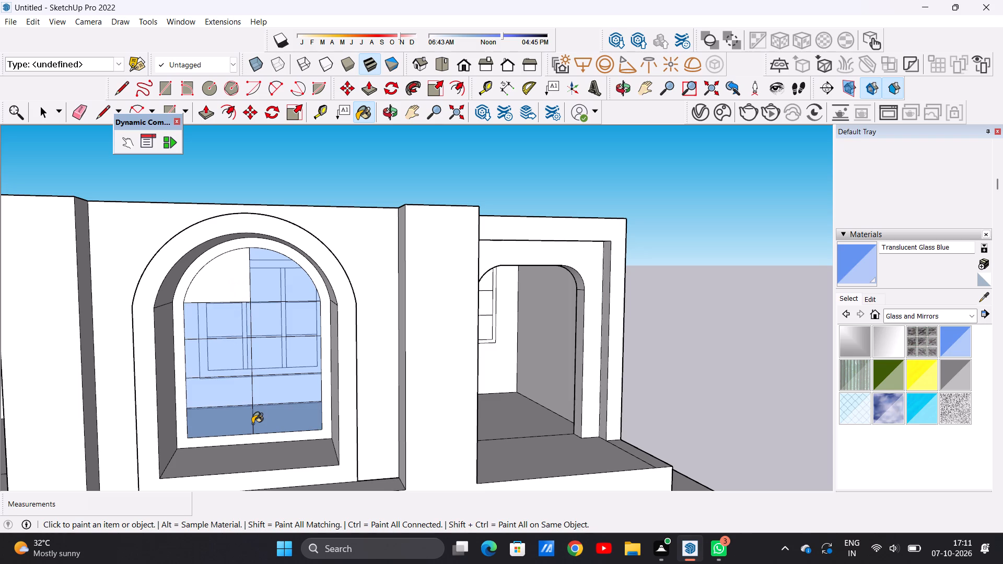
pyautogui.press('space')
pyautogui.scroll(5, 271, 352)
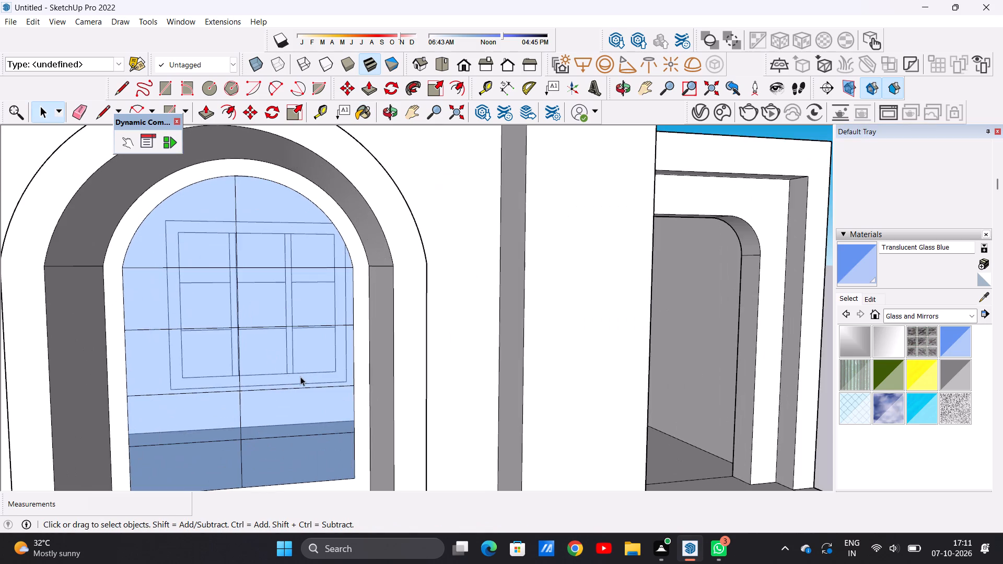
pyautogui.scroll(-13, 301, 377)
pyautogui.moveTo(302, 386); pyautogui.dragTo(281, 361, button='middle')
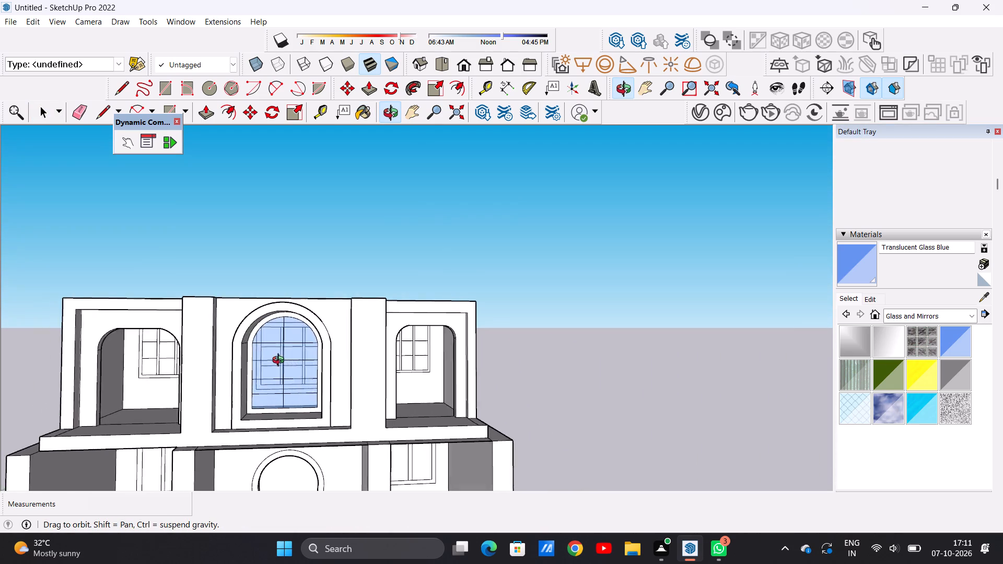
# Examine the blue-glazed arched window and the arched side openings of the upper storey from the front.
pyautogui.moveTo(281, 361); pyautogui.dragTo(297, 360, button='middle')
pyautogui.scroll(13, 293, 355)
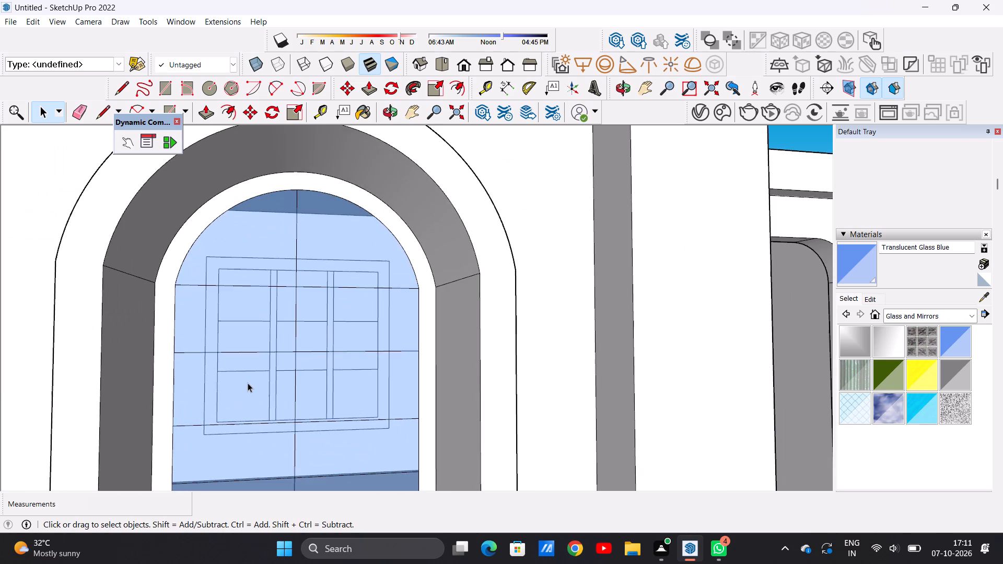
pyautogui.scroll(-15, 251, 383)
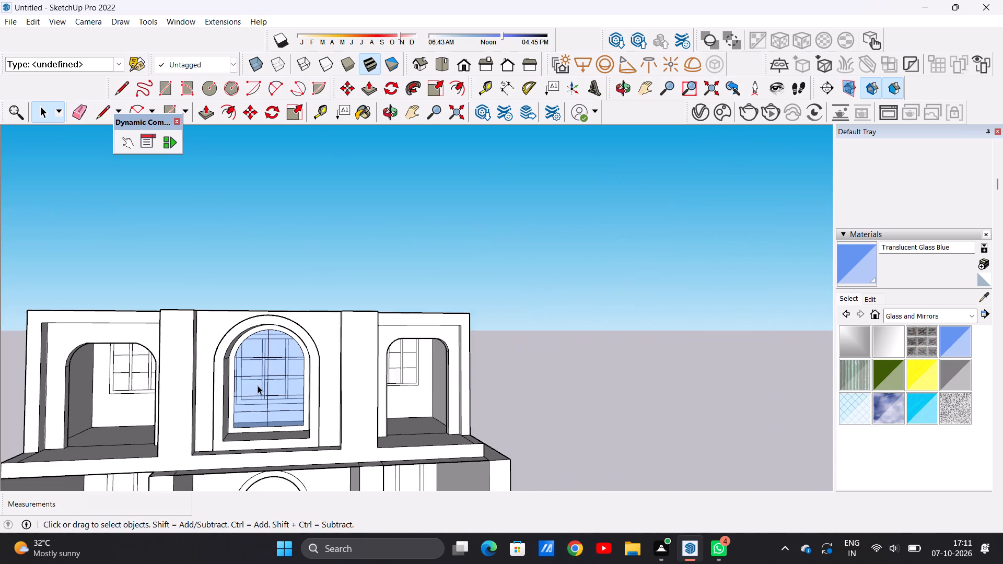
pyautogui.scroll(-4, 258, 385)
pyautogui.scroll(8, 277, 391)
pyautogui.scroll(-5, 275, 377)
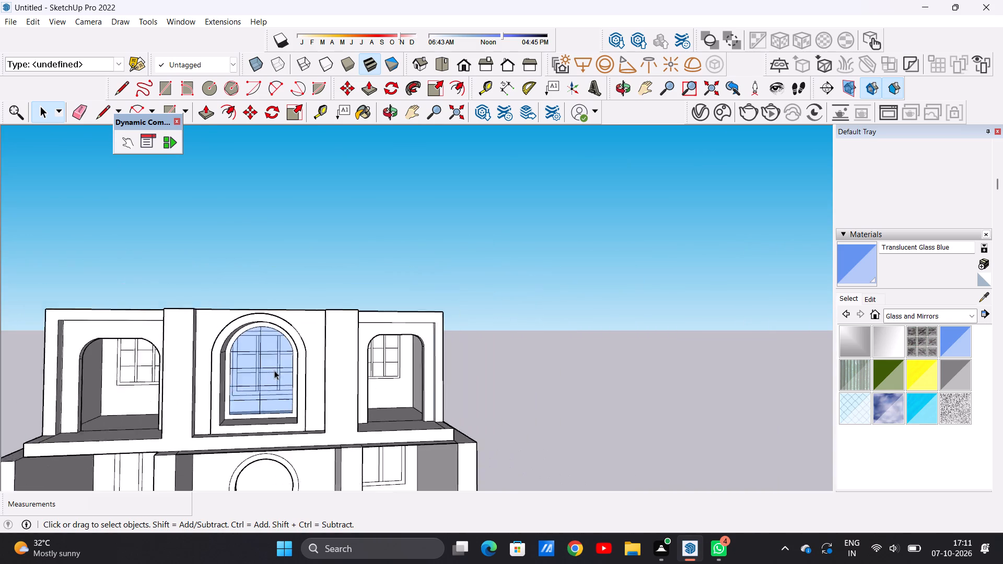
pyautogui.scroll(-5, 274, 370)
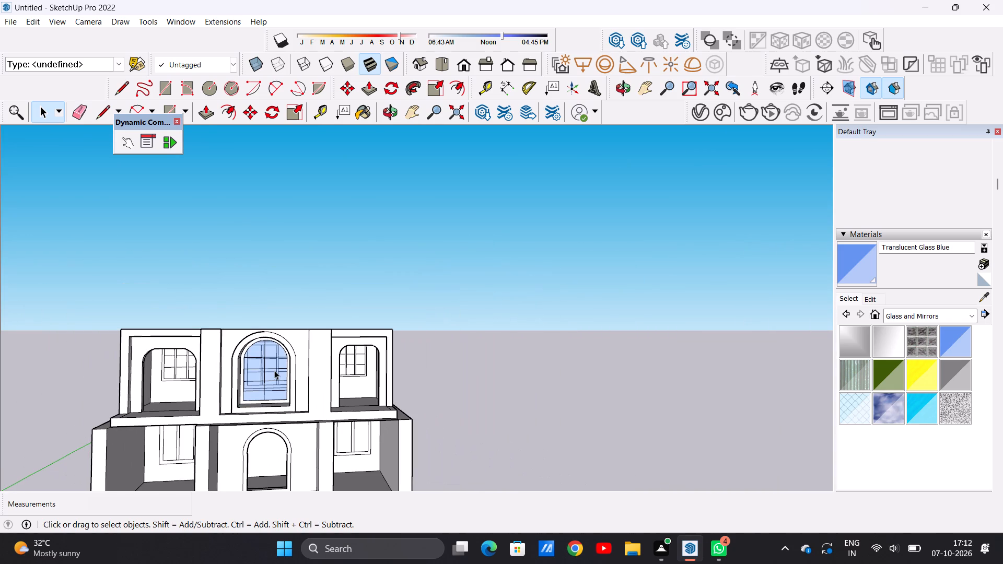
pyautogui.scroll(-4, 274, 370)
pyautogui.scroll(13, 323, 355)
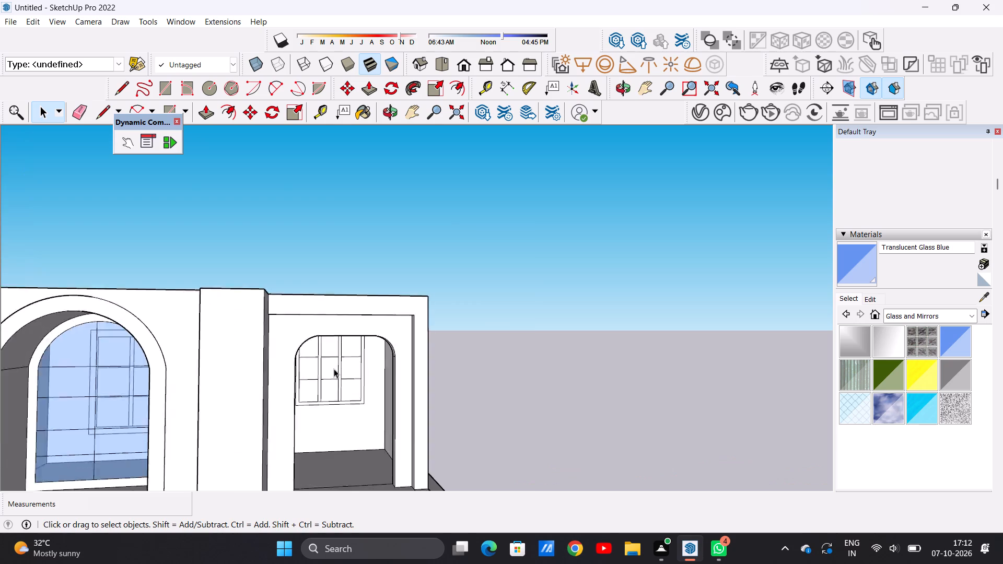
pyautogui.scroll(3, 334, 369)
pyautogui.scroll(-6, 334, 369)
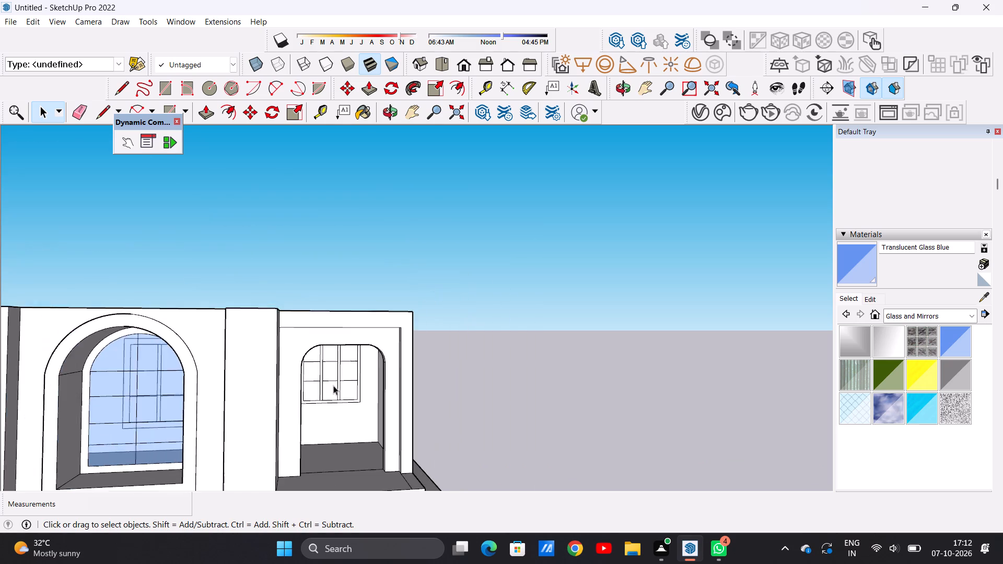
pyautogui.scroll(-8, 333, 385)
# Draw a line about 7' 4 5/8" long across the right upper balcony floor, parallel to its front edge.
pyautogui.moveTo(350, 406); pyautogui.dragTo(352, 457, button='middle')
pyautogui.scroll(5, 364, 406)
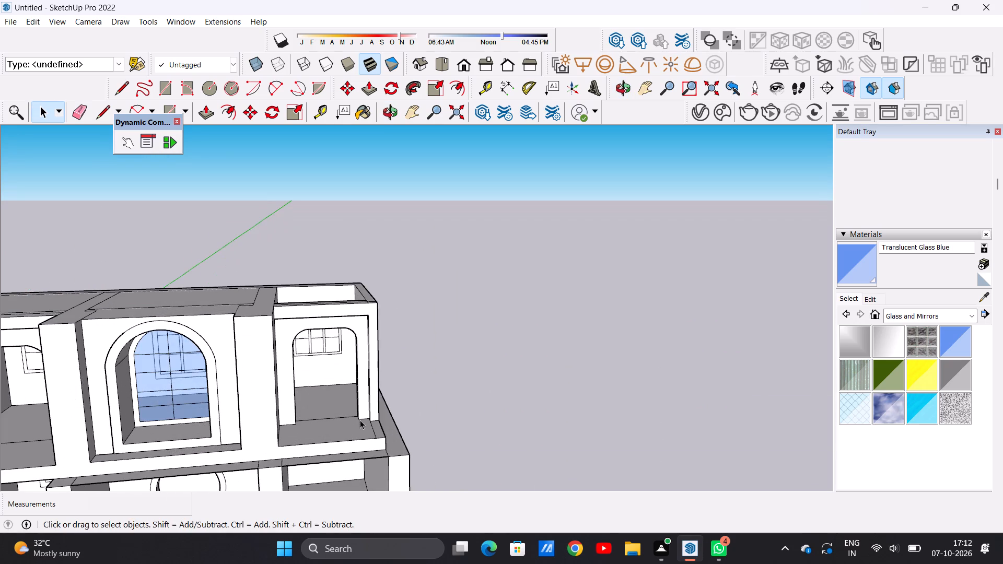
pyautogui.moveTo(333, 429); pyautogui.dragTo(217, 438, button='middle')
pyautogui.scroll(3, 308, 420)
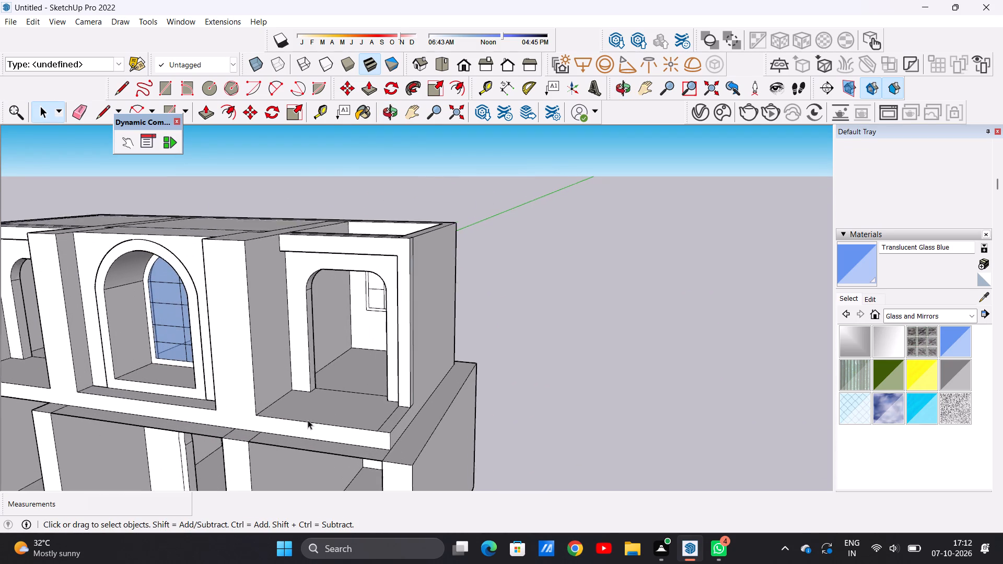
pyautogui.scroll(2, 308, 420)
pyautogui.middleClick(351, 432)
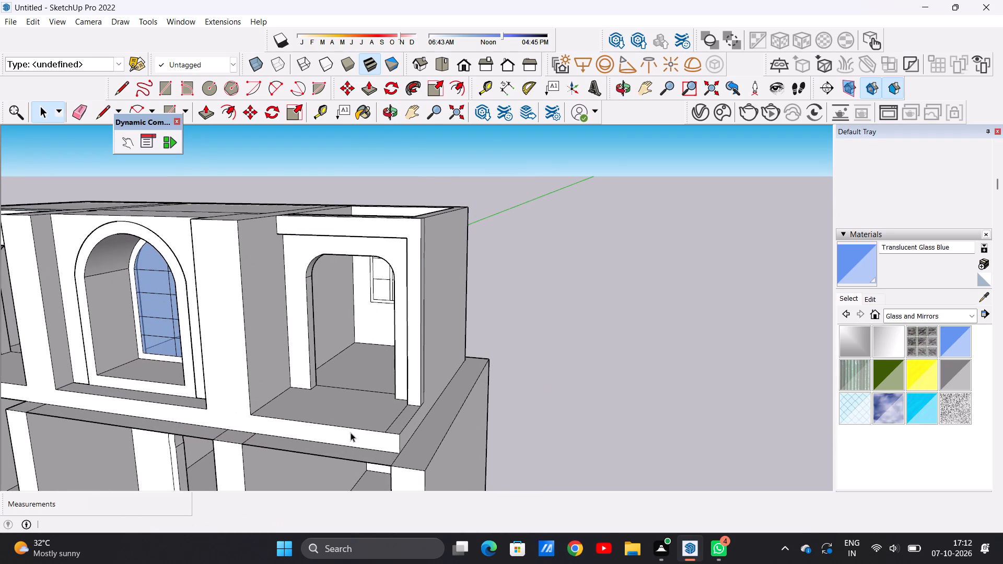
pyautogui.scroll(-1, 334, 416)
pyautogui.moveTo(318, 401); pyautogui.dragTo(353, 450, button='middle')
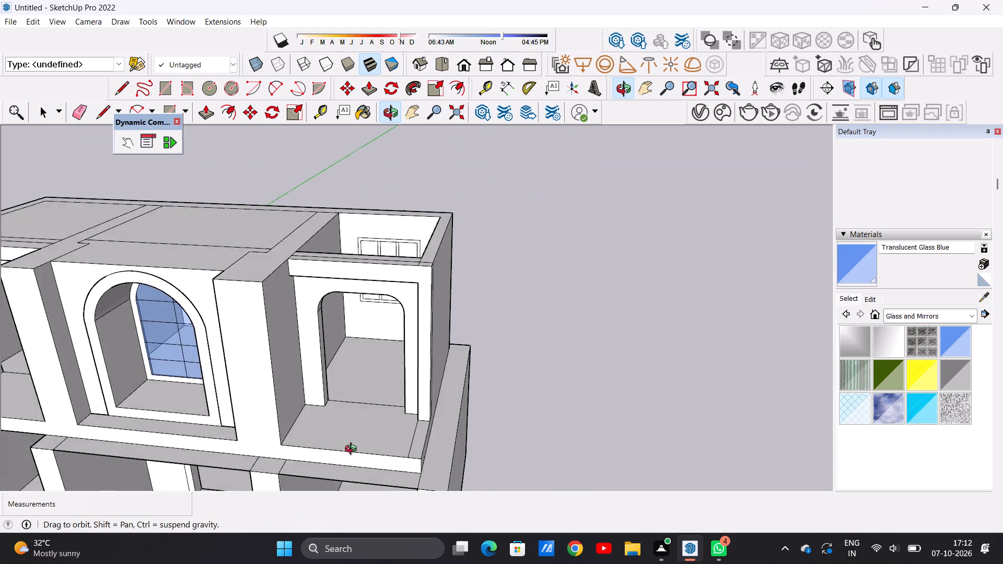
pyautogui.moveTo(353, 450); pyautogui.dragTo(369, 457, button='middle')
pyautogui.scroll(3, 386, 450)
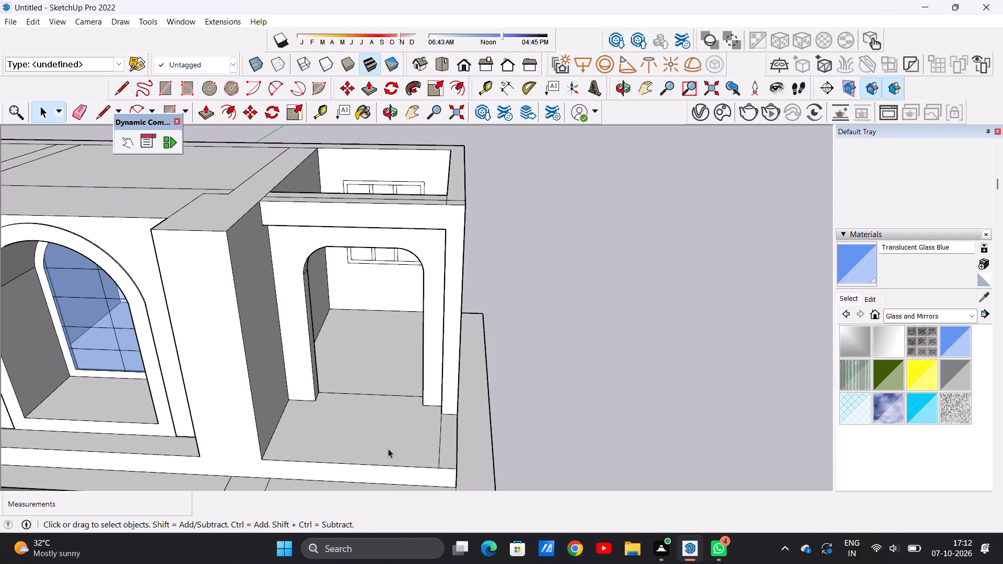
pyautogui.press('l')
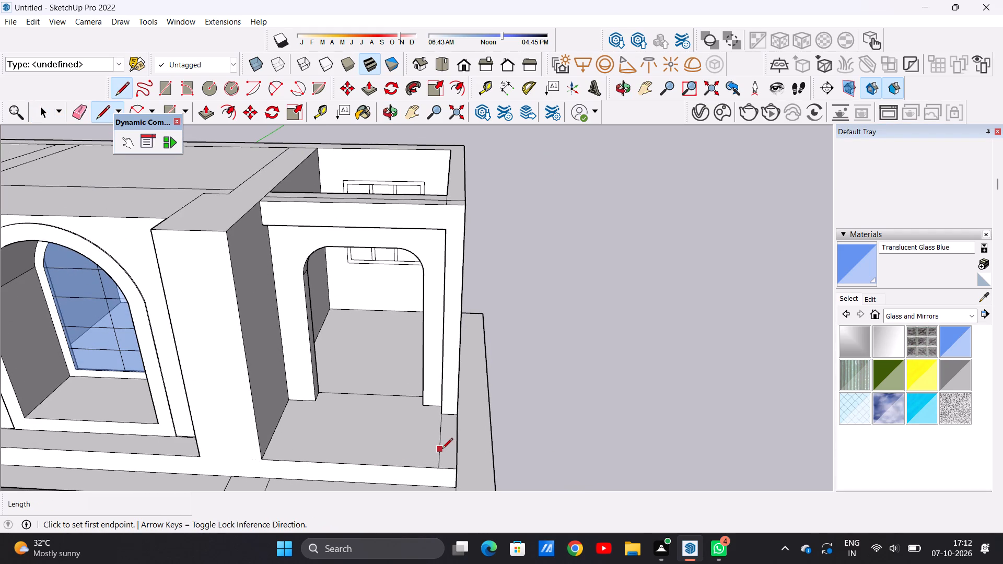
pyautogui.click(438, 455)
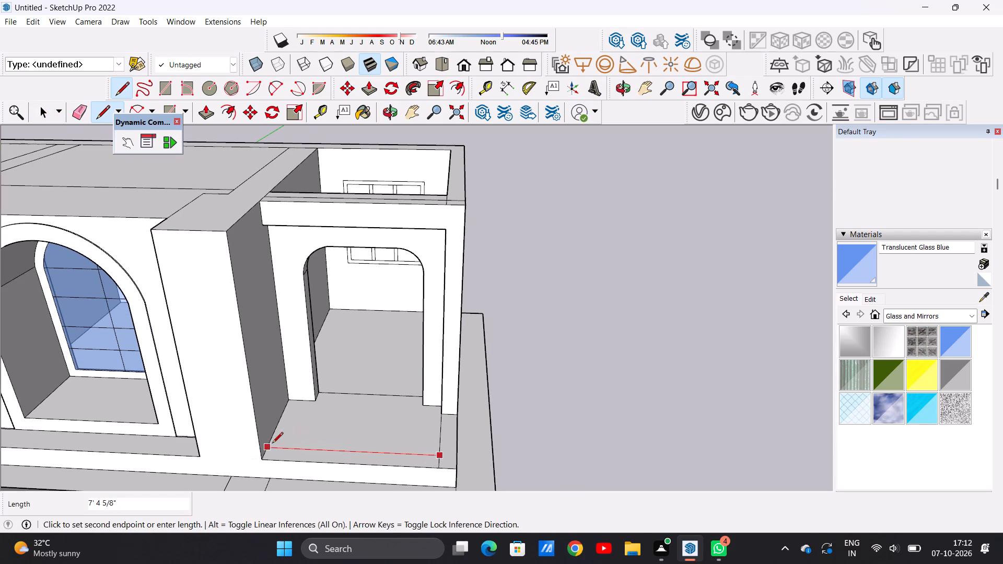
pyautogui.click(270, 445)
pyautogui.press('space')
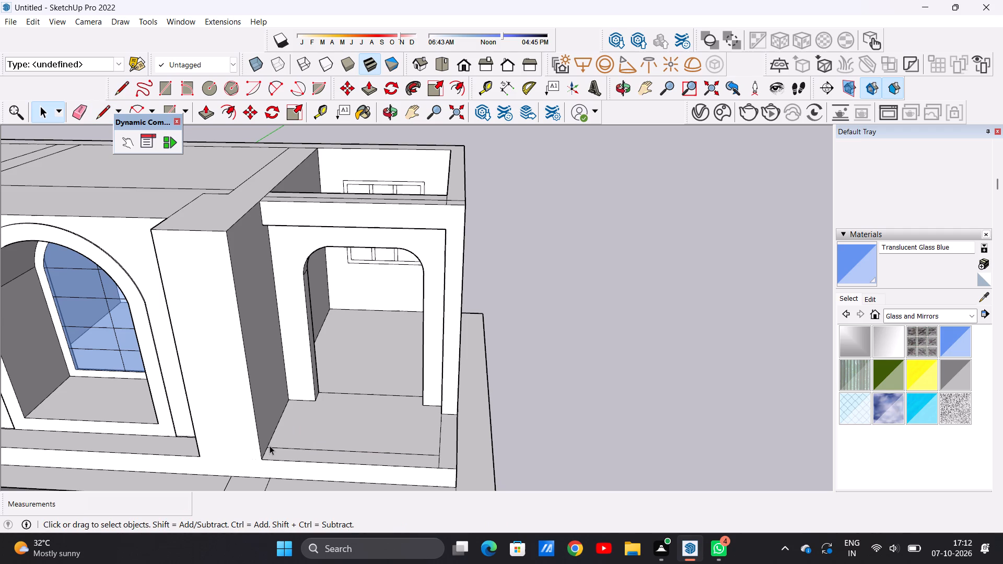
# Erase the short line segment at the balcony floor's front outer corner, joining the front and side strips into an L-shaped border.
pyautogui.press('e')
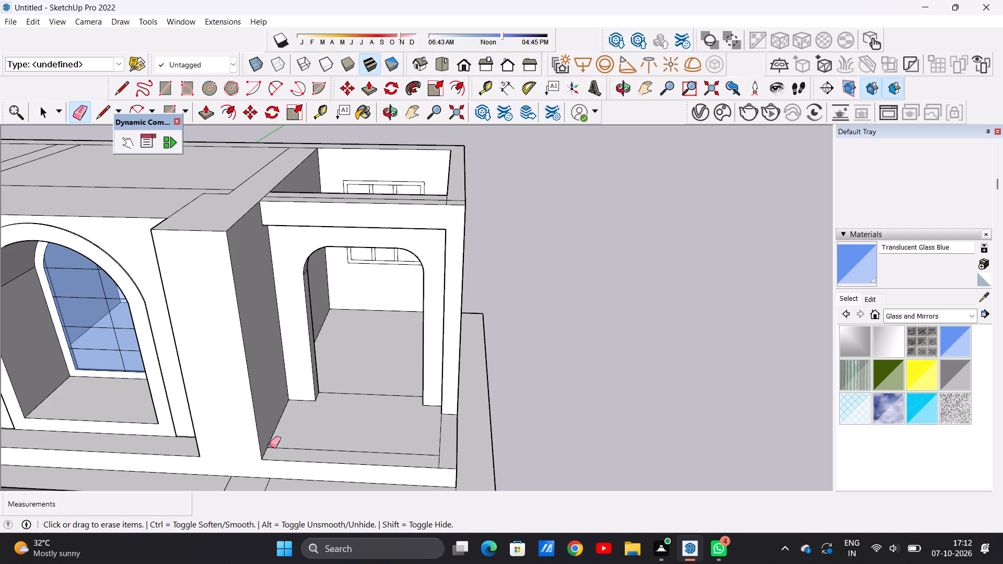
pyautogui.scroll(5, 429, 453)
pyautogui.moveTo(441, 463); pyautogui.dragTo(451, 463)
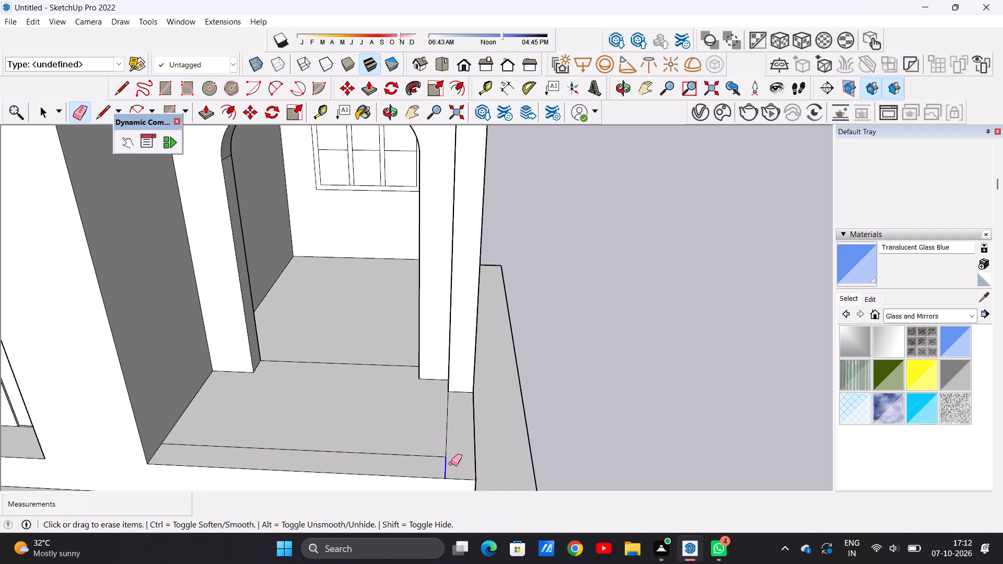
pyautogui.press('space')
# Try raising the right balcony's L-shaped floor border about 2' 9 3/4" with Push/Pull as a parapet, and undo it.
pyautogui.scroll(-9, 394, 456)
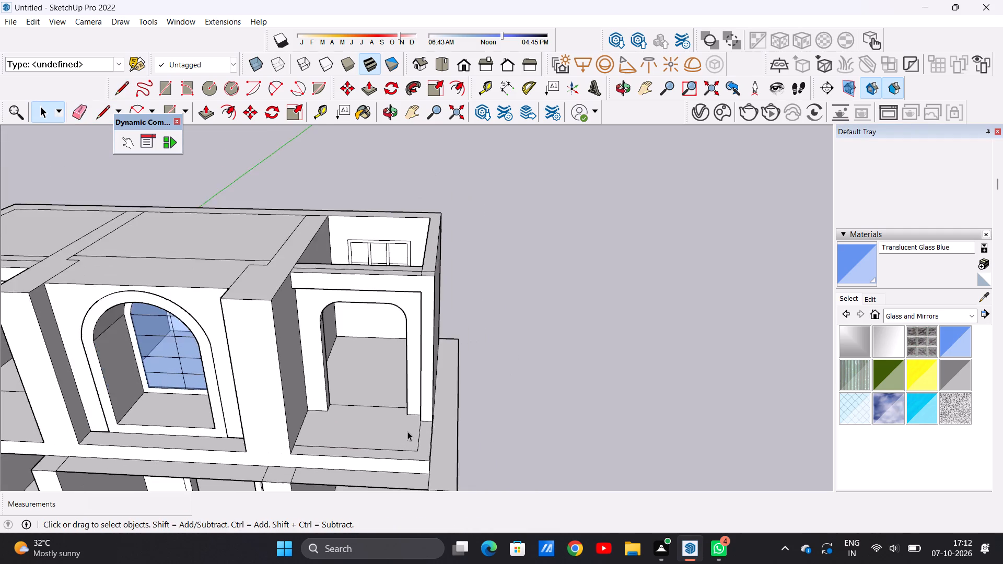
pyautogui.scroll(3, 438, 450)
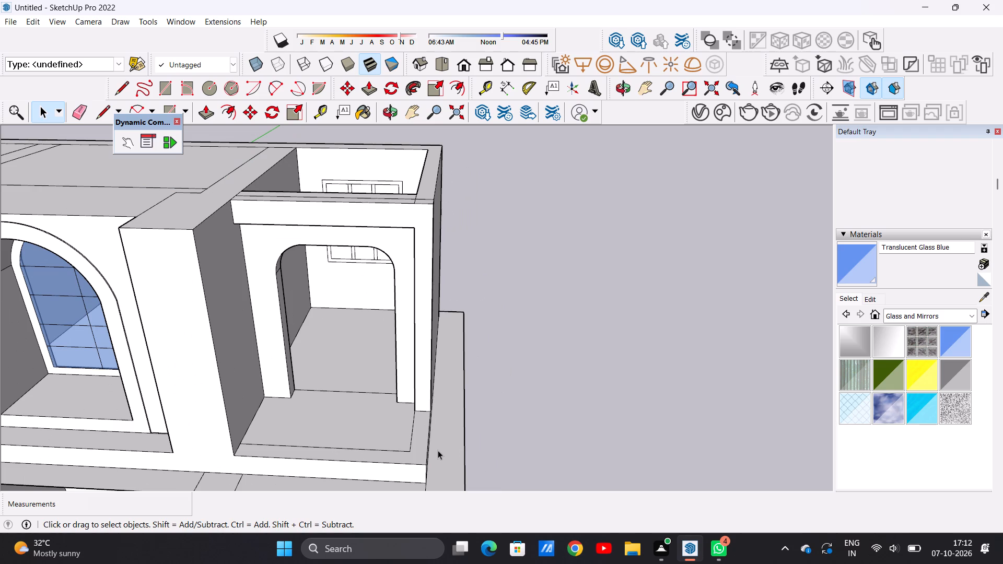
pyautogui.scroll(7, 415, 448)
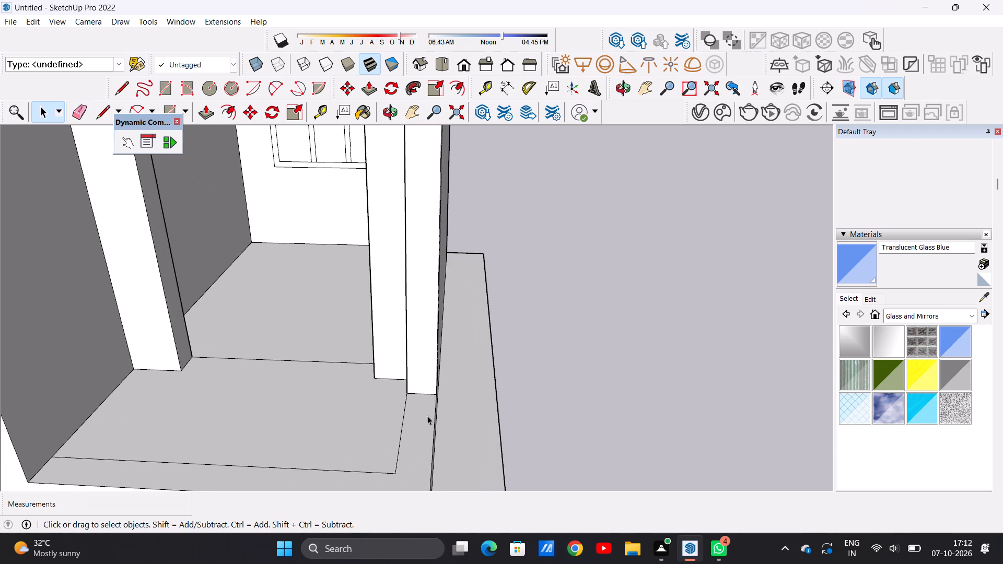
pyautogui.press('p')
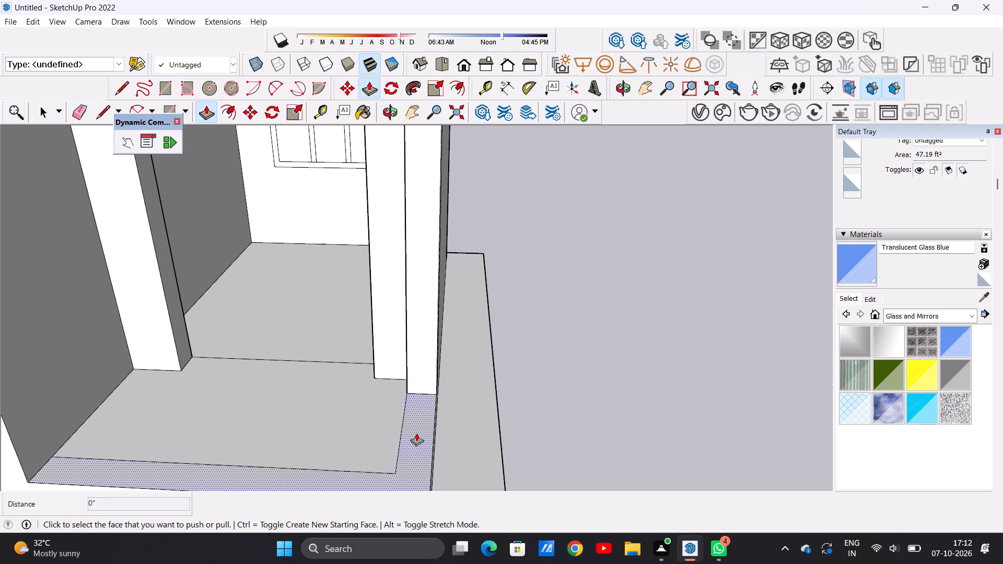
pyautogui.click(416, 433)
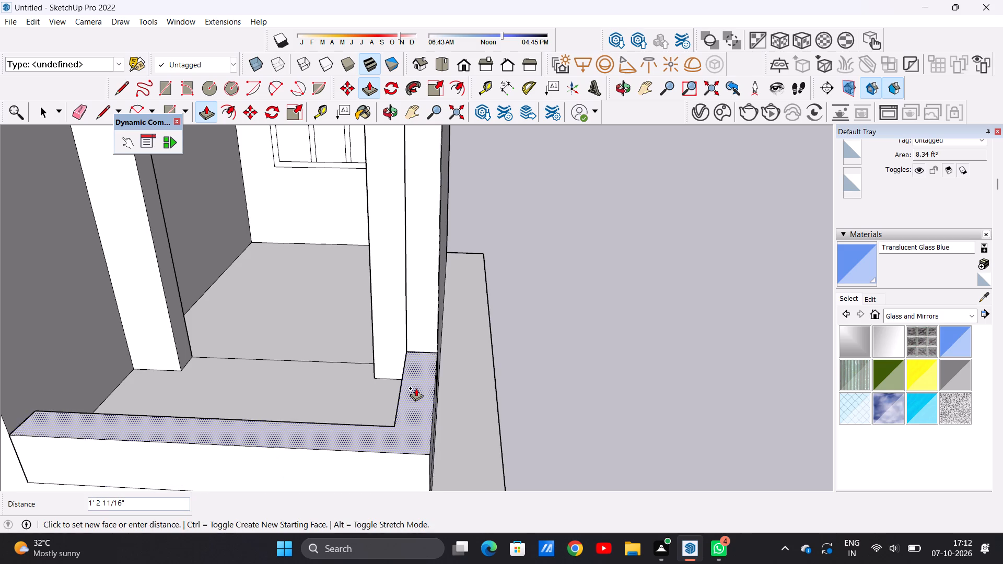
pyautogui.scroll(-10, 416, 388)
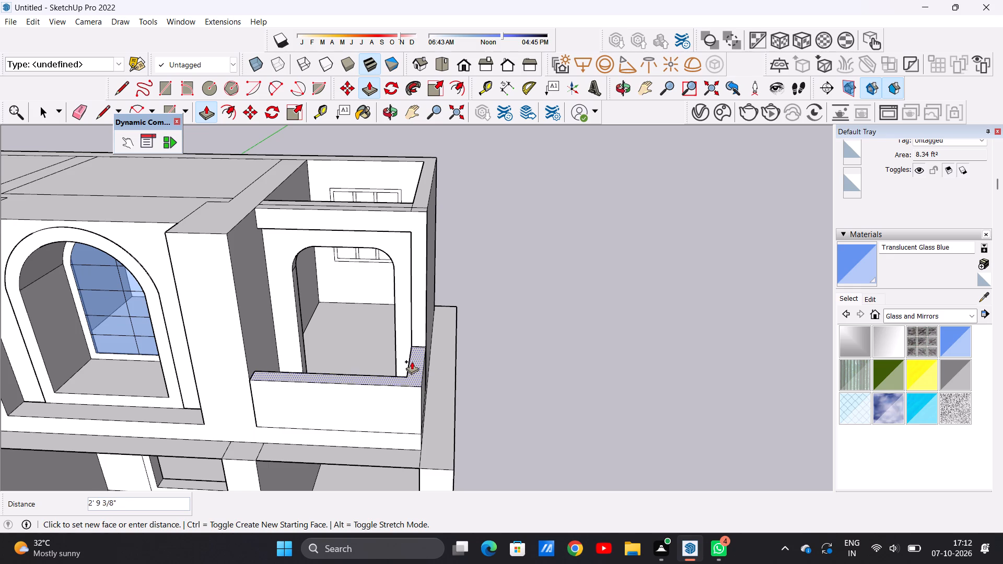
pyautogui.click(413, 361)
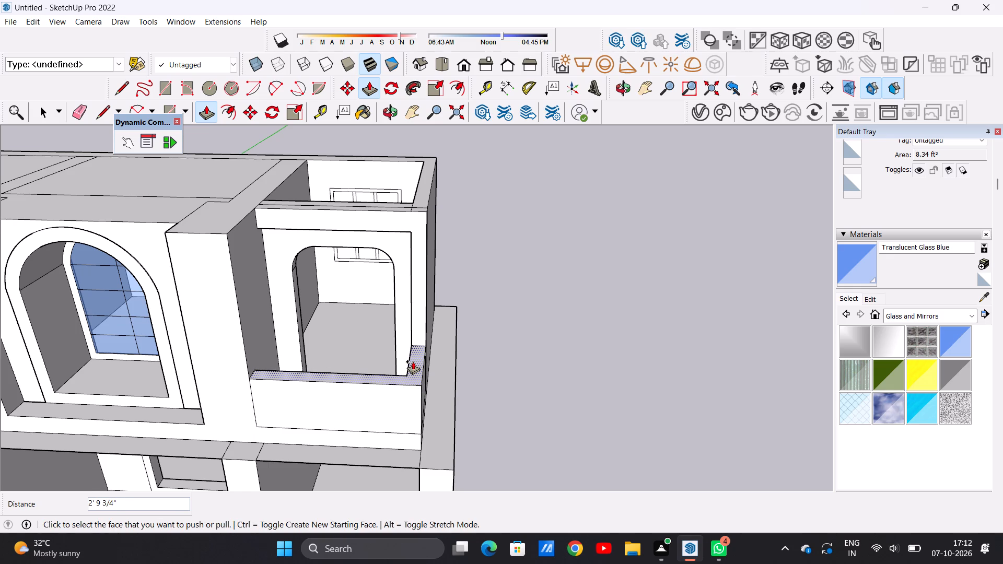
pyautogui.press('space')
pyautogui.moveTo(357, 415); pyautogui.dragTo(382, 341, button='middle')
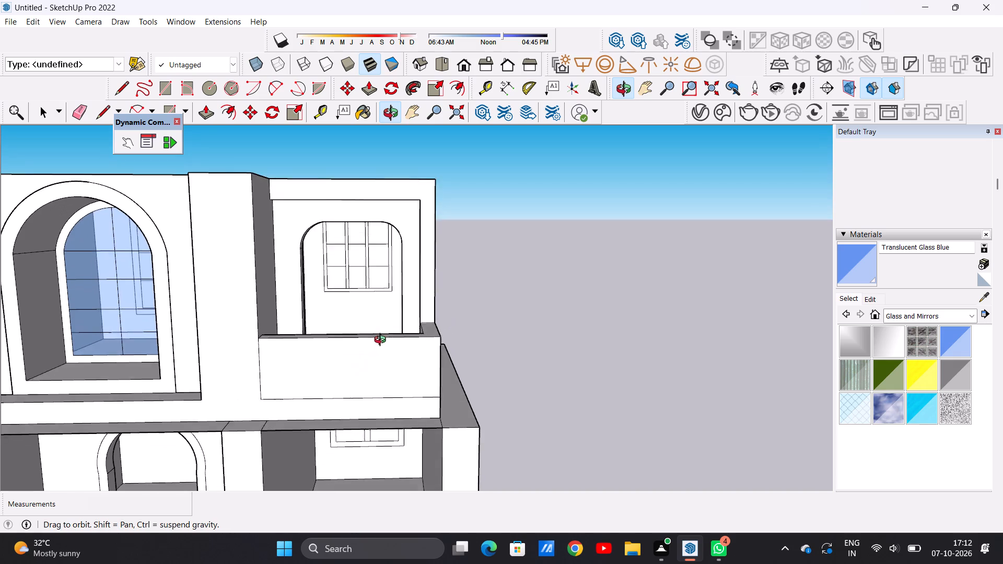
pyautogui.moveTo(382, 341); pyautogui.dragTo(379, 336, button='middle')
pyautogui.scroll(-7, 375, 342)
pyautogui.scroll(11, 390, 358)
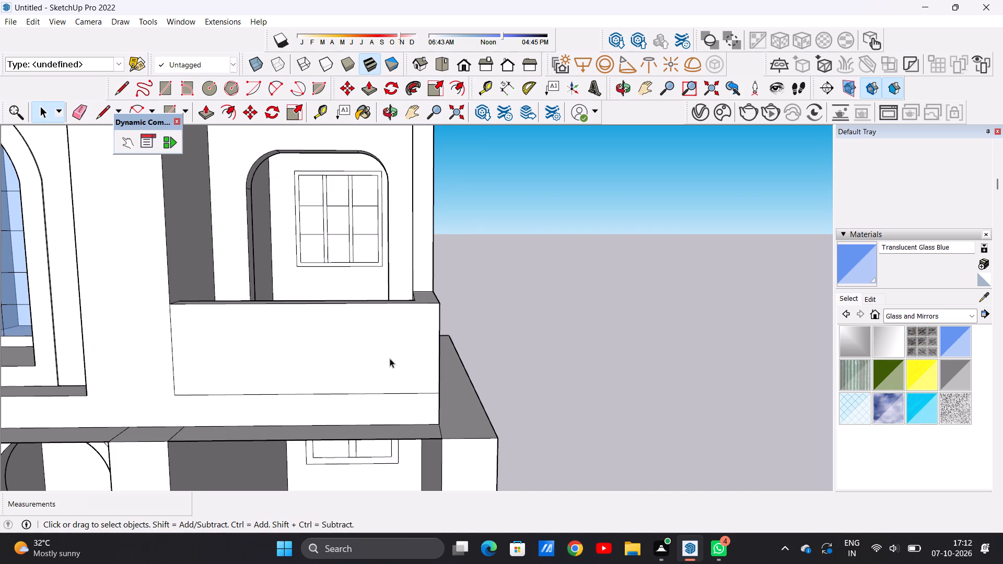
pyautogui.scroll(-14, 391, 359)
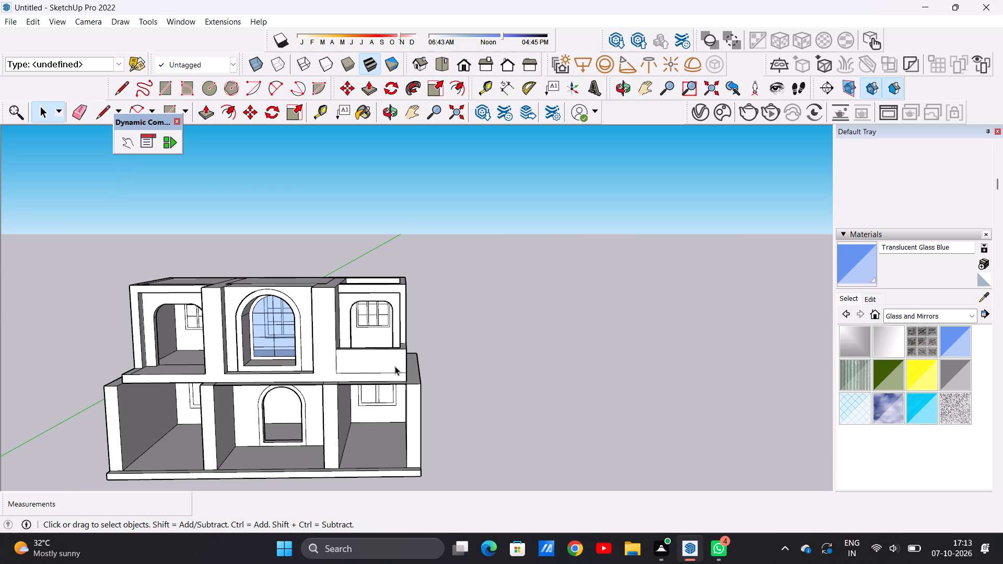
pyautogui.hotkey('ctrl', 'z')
# Examine both upper balconies and the overall front facade from near and far.
pyautogui.scroll(1, 395, 366)
pyautogui.moveTo(395, 366); pyautogui.dragTo(382, 392, button='middle')
pyautogui.scroll(4, 390, 376)
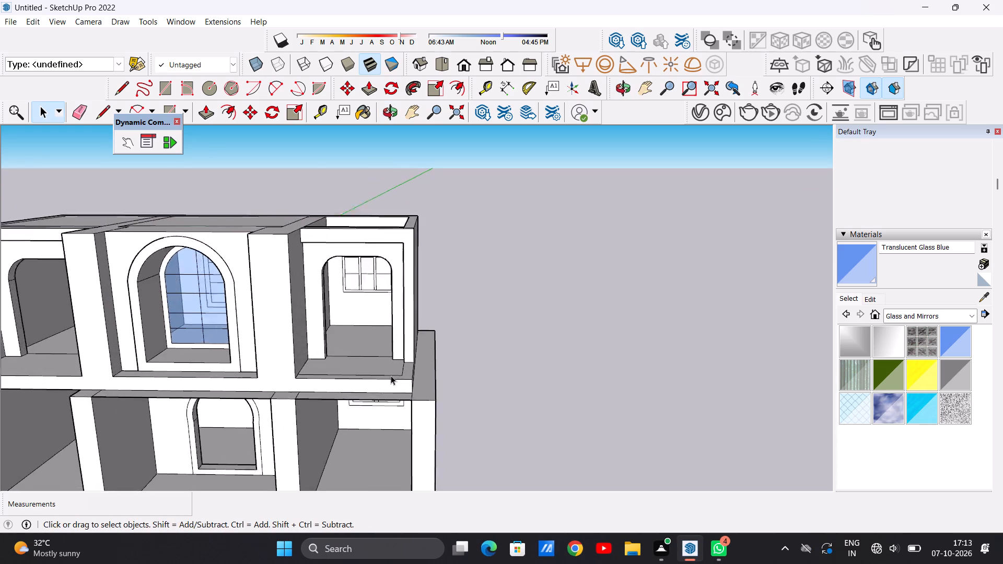
pyautogui.scroll(12, 391, 375)
pyautogui.scroll(-11, 406, 377)
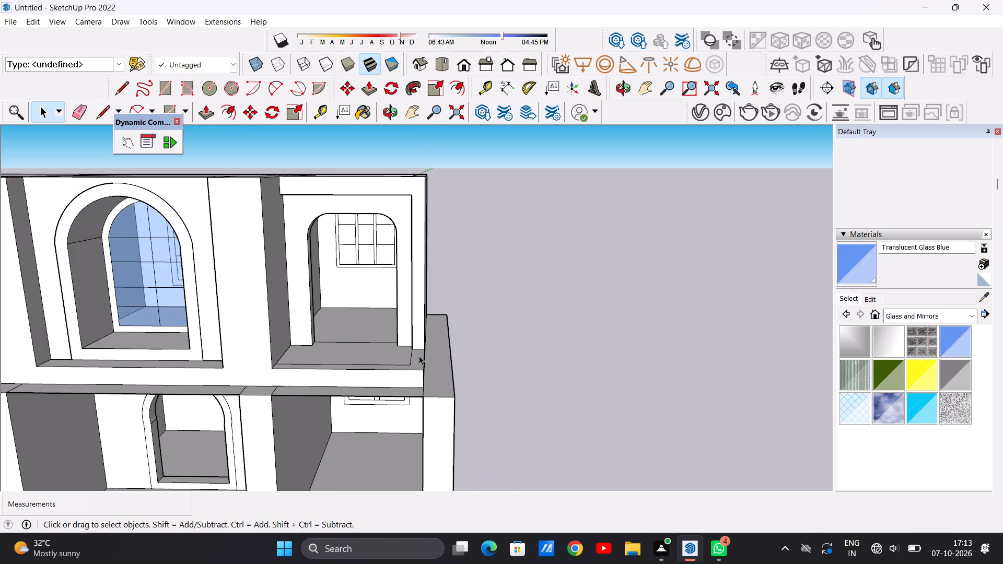
pyautogui.scroll(-12, 409, 345)
pyautogui.scroll(13, 278, 341)
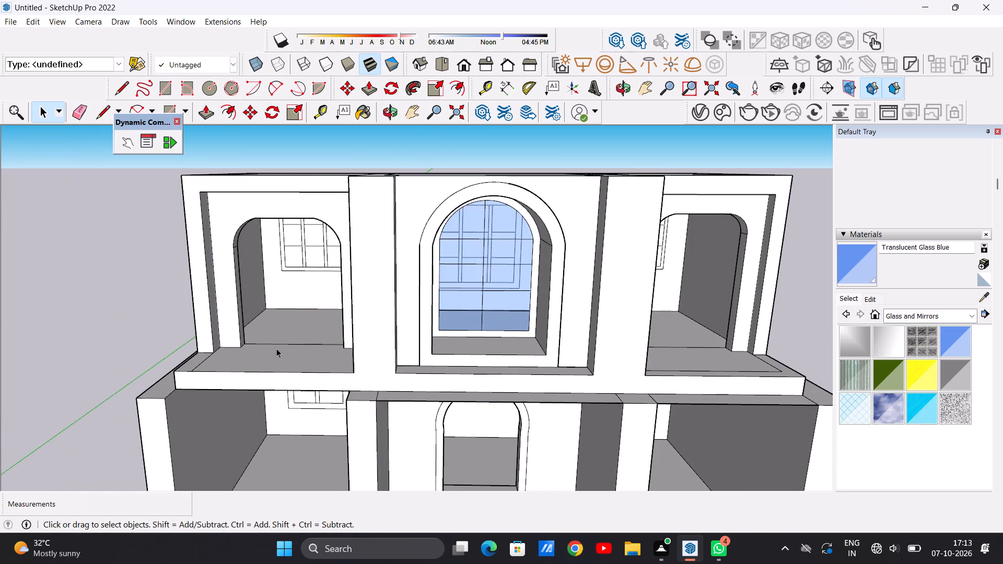
pyautogui.scroll(-15, 276, 348)
pyautogui.moveTo(317, 369); pyautogui.dragTo(349, 309, button='middle')
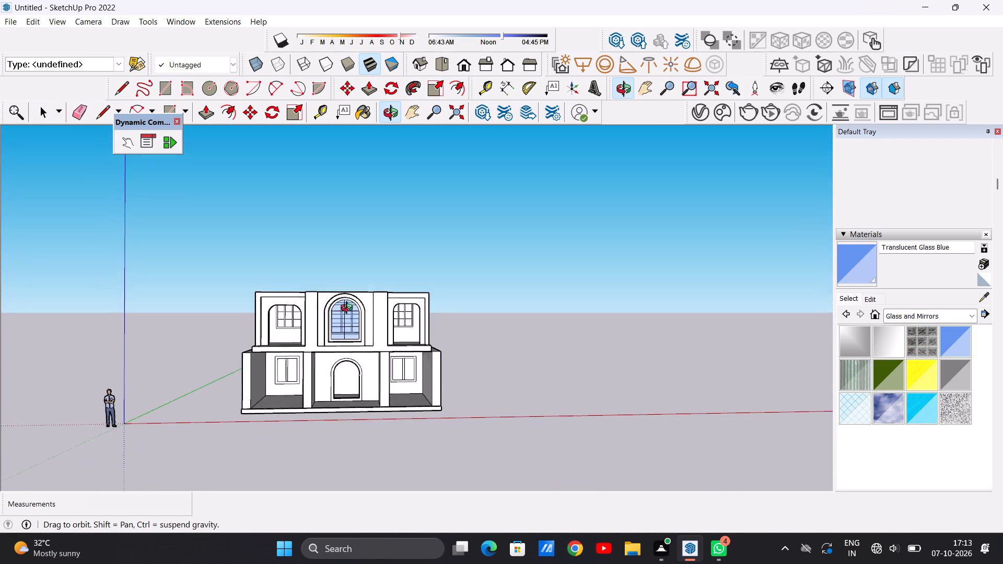
pyautogui.moveTo(349, 309); pyautogui.dragTo(336, 302, button='middle')
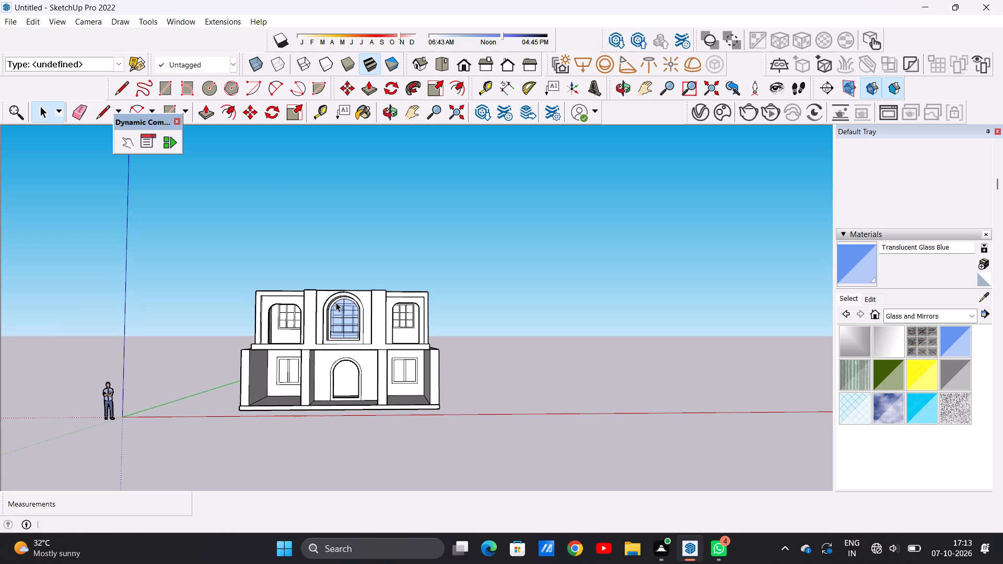
pyautogui.scroll(-6, 368, 316)
pyautogui.moveTo(368, 343); pyautogui.dragTo(357, 418, button='middle')
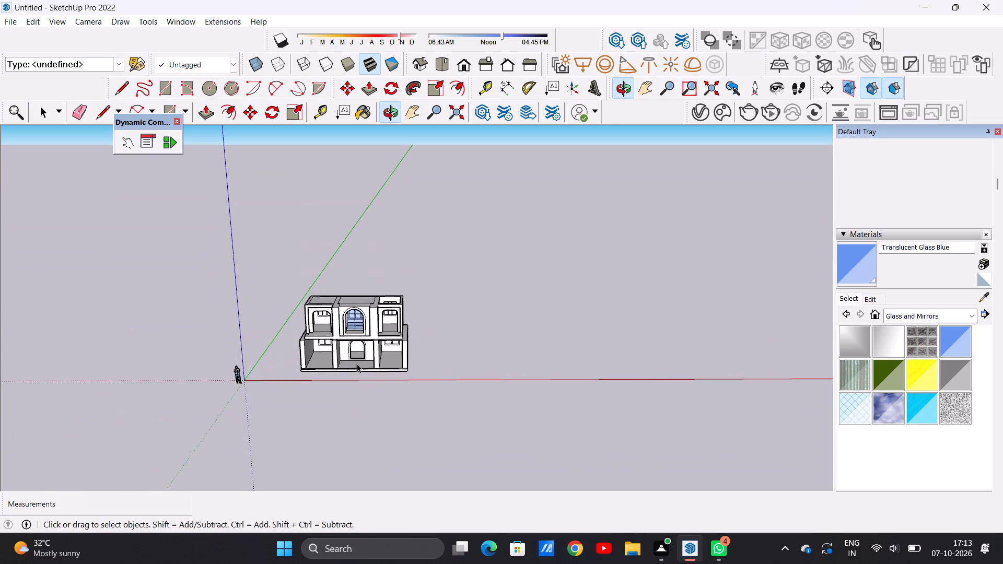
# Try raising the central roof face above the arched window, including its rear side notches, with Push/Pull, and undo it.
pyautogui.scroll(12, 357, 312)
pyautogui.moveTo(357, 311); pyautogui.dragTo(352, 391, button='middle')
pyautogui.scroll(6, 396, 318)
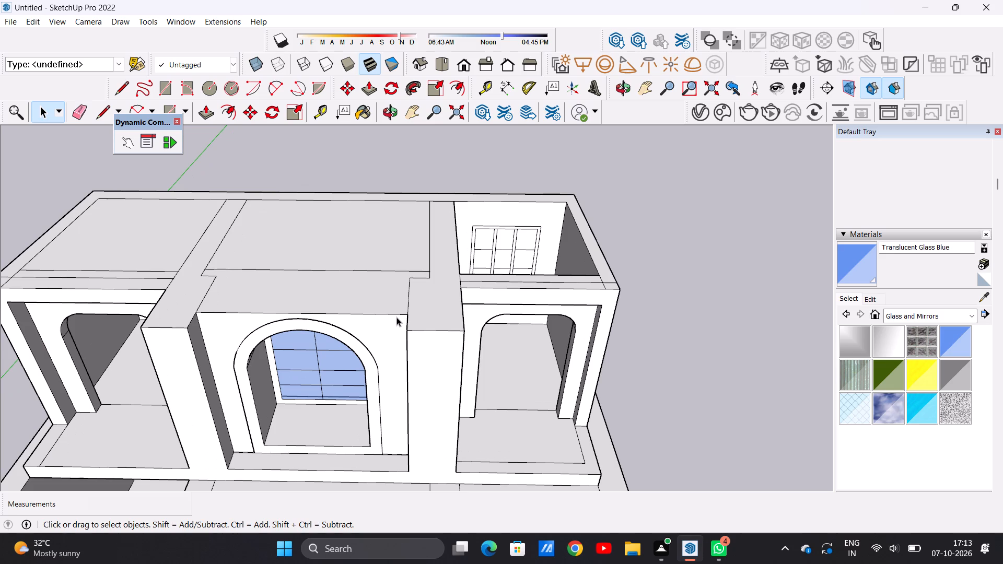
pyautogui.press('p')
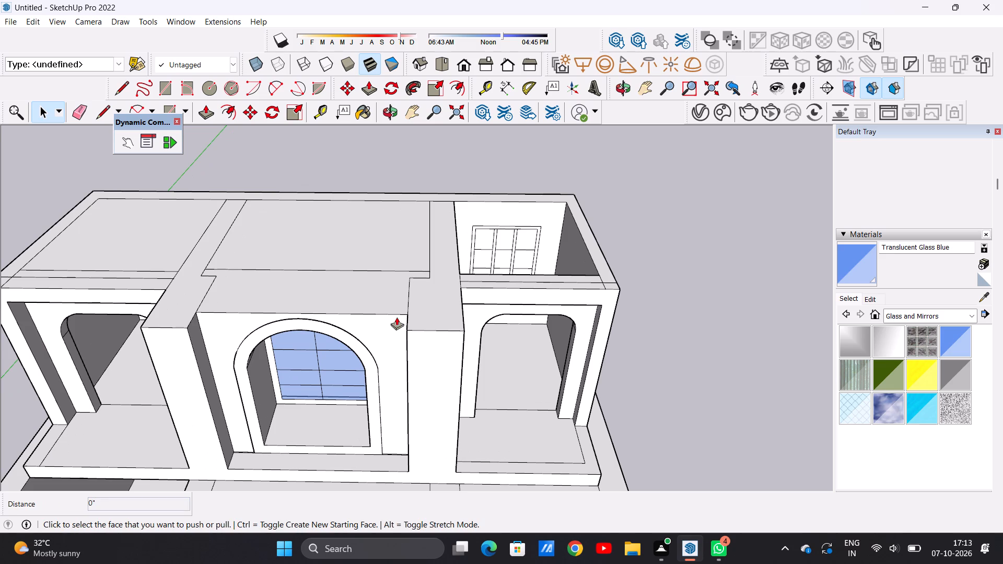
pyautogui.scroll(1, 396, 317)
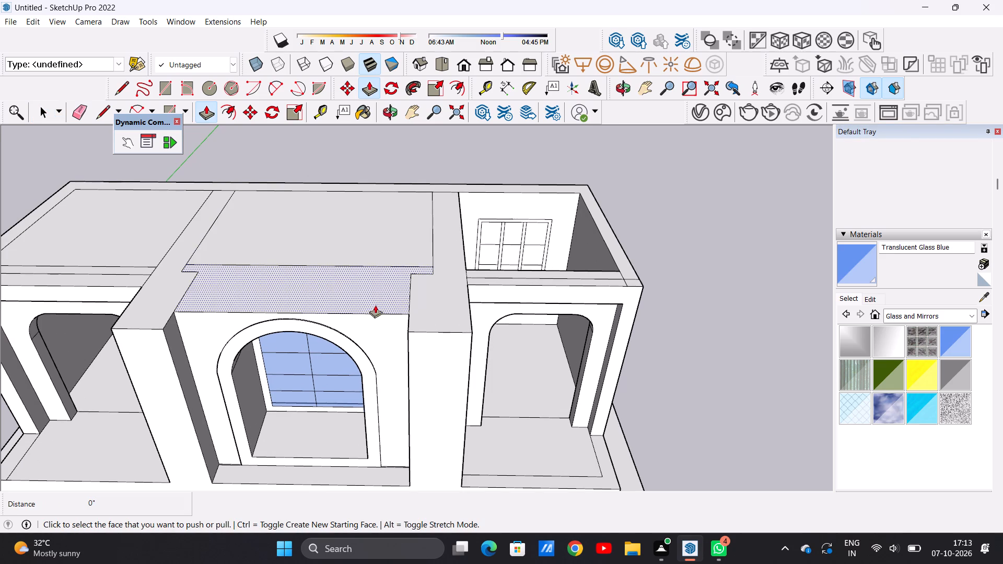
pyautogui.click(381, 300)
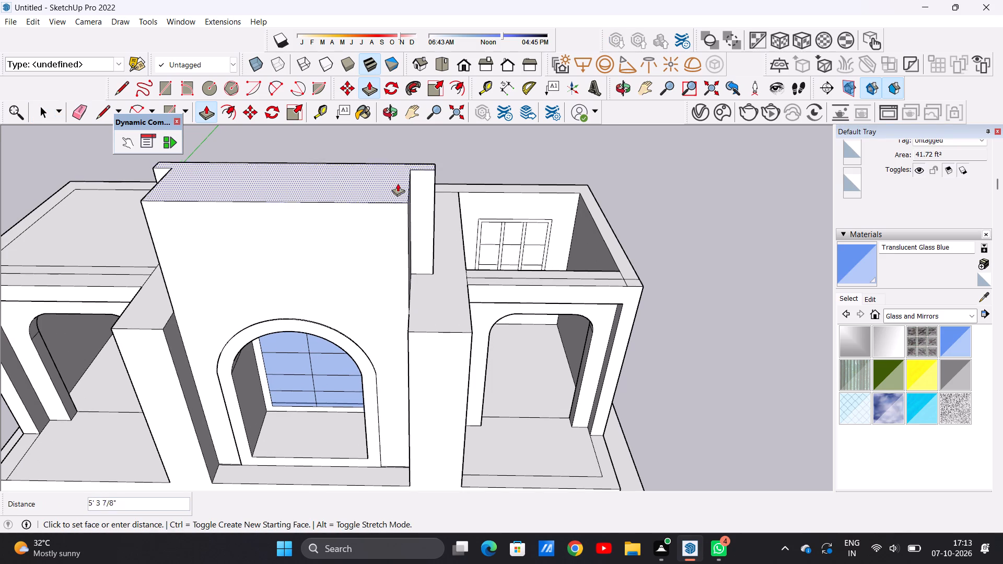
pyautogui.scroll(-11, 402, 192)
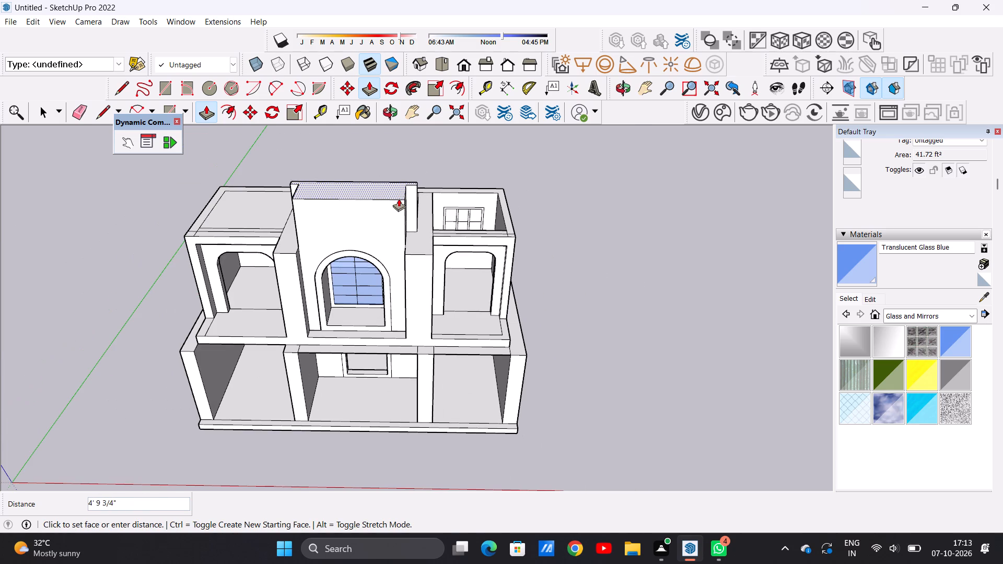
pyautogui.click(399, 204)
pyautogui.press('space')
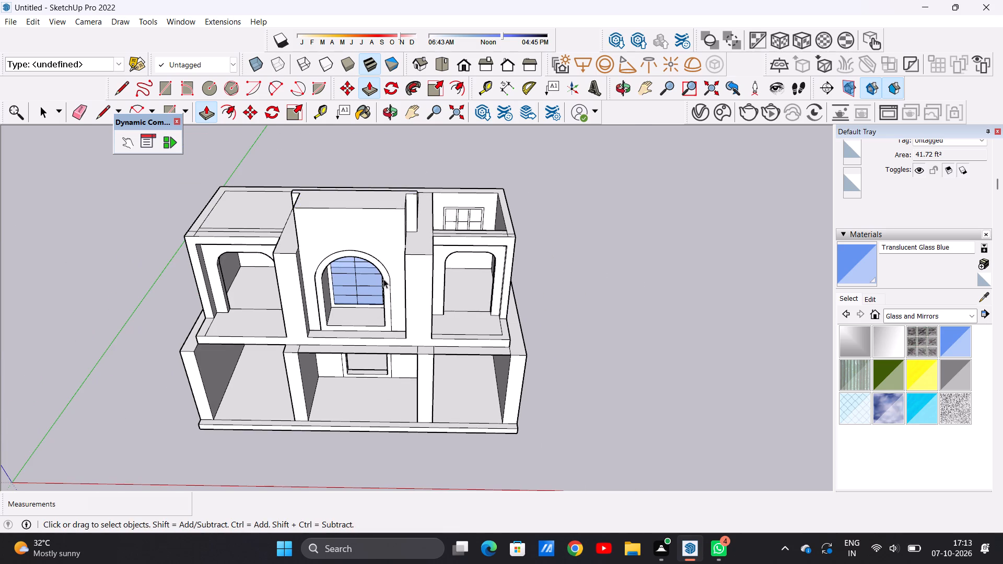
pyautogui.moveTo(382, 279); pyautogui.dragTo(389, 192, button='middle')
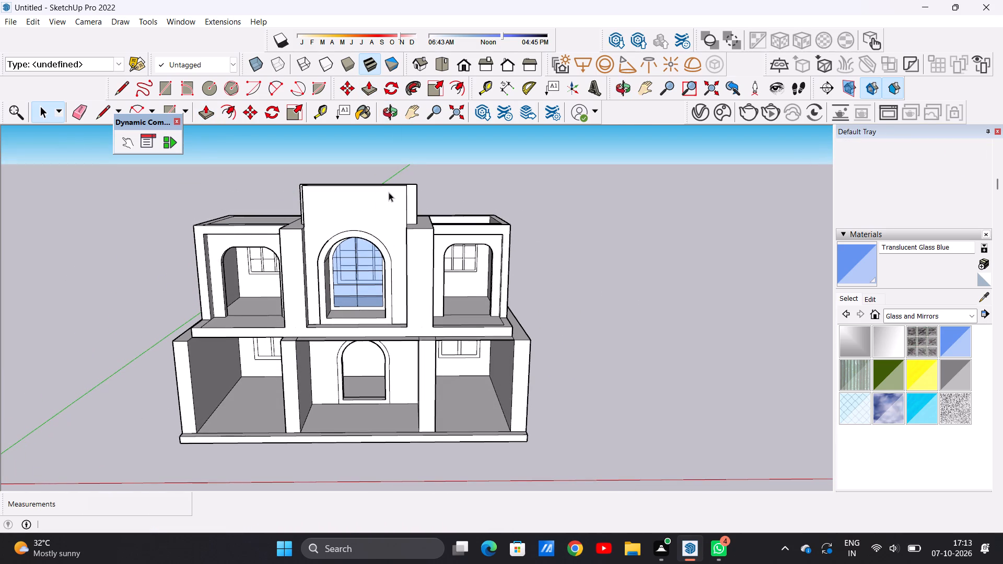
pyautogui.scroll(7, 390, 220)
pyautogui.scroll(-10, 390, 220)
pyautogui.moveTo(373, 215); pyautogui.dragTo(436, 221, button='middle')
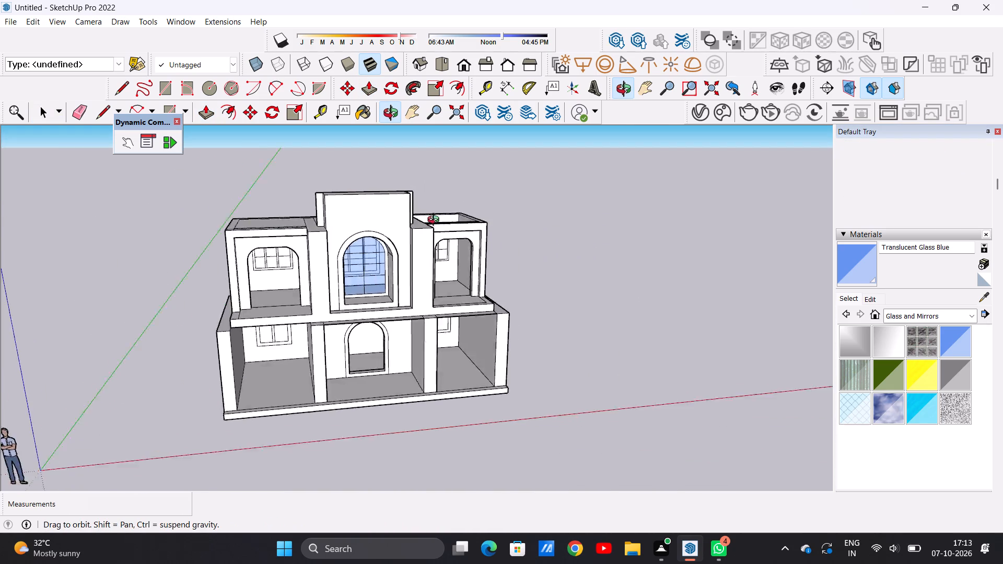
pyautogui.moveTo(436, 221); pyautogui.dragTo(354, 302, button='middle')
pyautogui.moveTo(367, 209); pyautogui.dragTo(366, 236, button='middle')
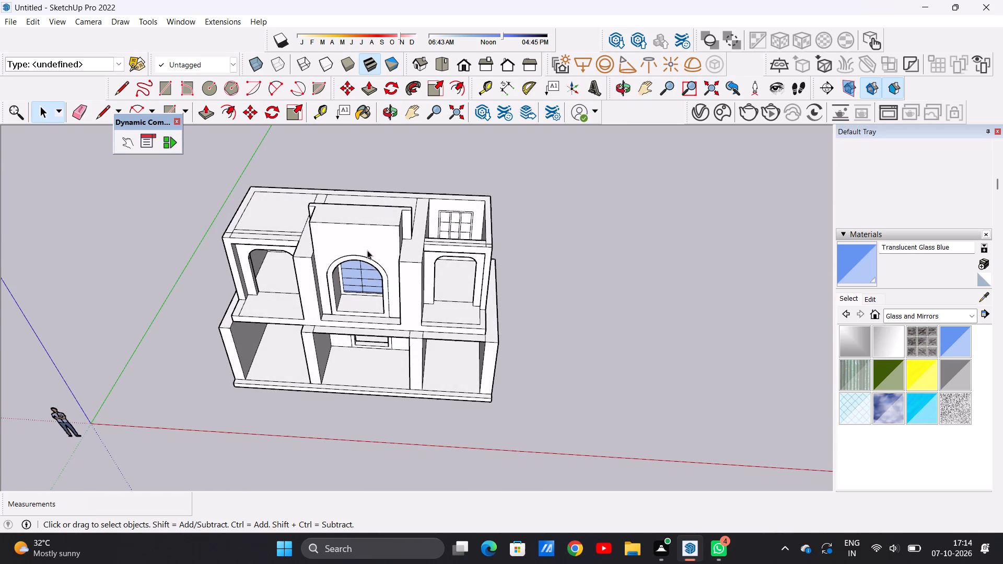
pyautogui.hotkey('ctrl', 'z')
# Draw two short lines about 8 1/8" long across the rear notches of the central roof face, closing off its main rectangle.
pyautogui.moveTo(367, 250); pyautogui.dragTo(370, 301, button='middle')
pyautogui.scroll(3, 409, 244)
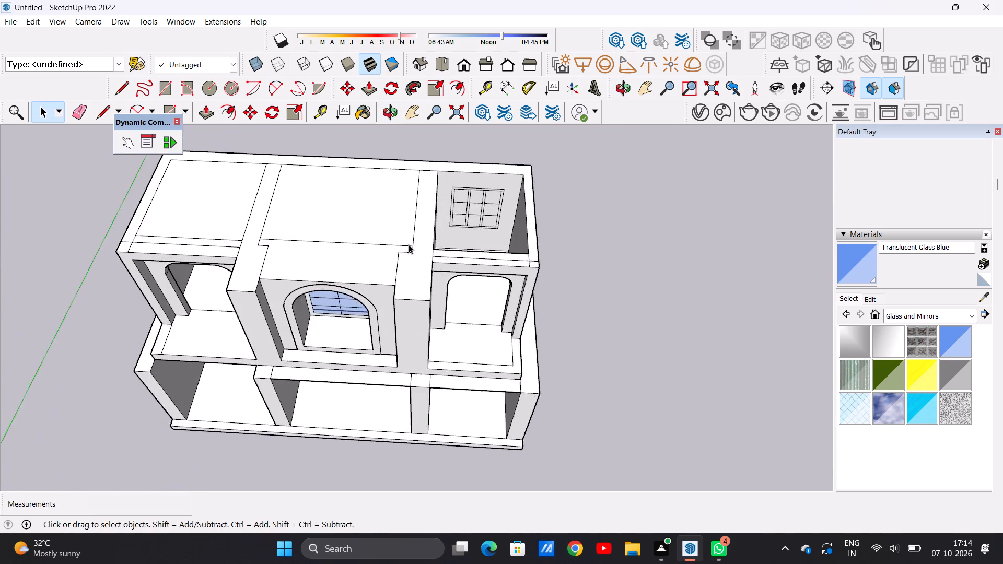
pyautogui.scroll(7, 409, 244)
pyautogui.press('l')
pyautogui.scroll(5, 397, 252)
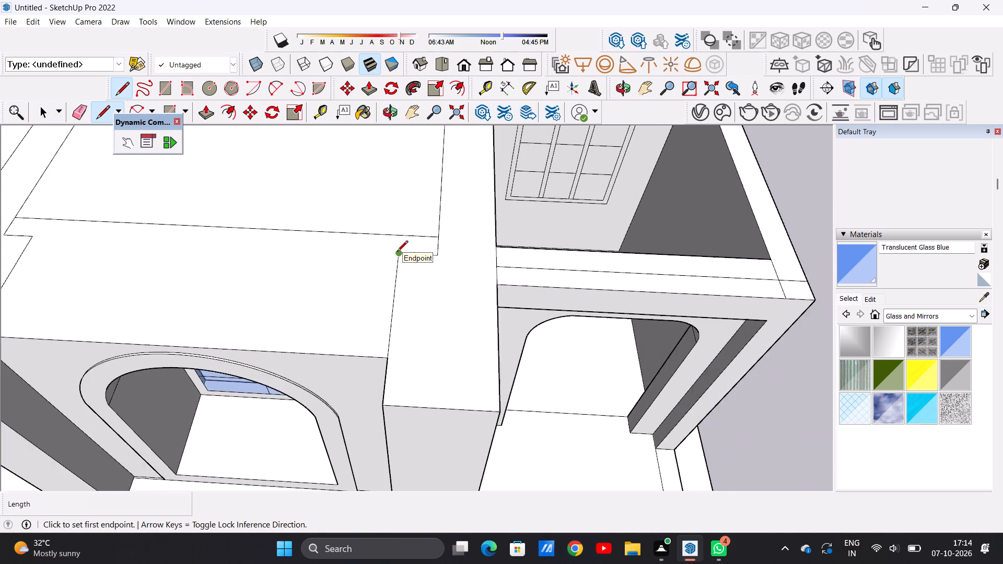
pyautogui.click(402, 256)
pyautogui.click(401, 233)
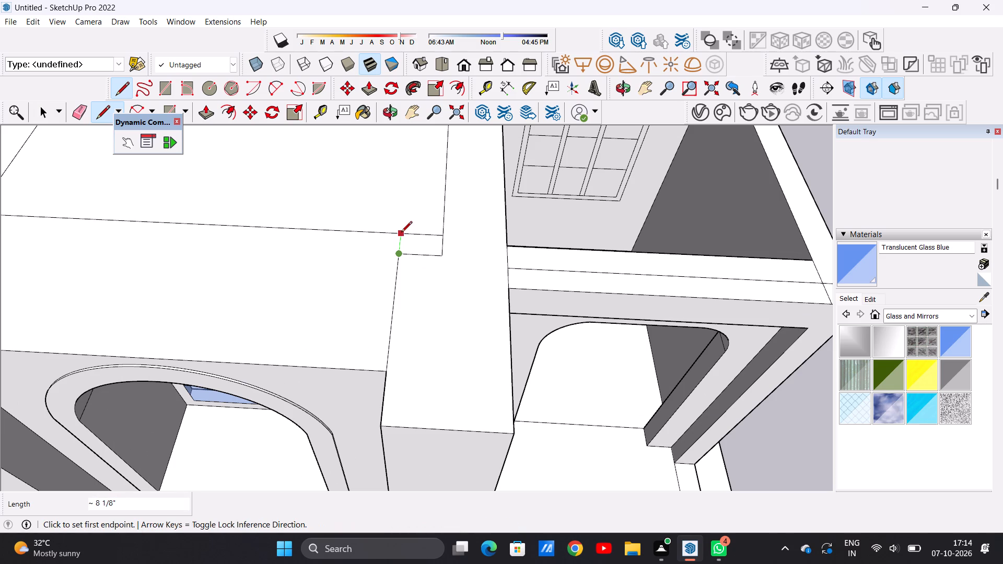
pyautogui.scroll(-9, 405, 274)
pyautogui.scroll(10, 237, 244)
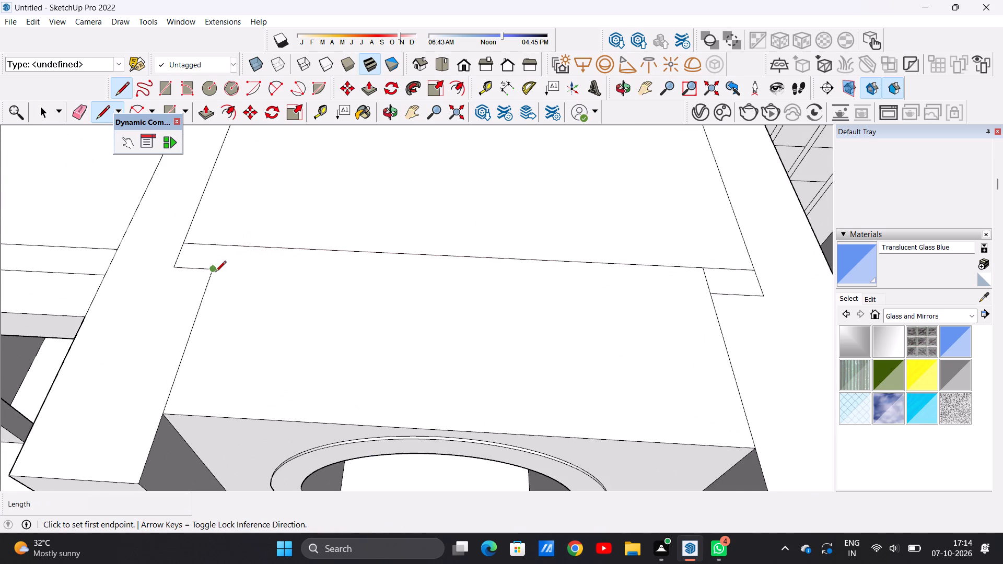
pyautogui.click(215, 270)
pyautogui.click(222, 245)
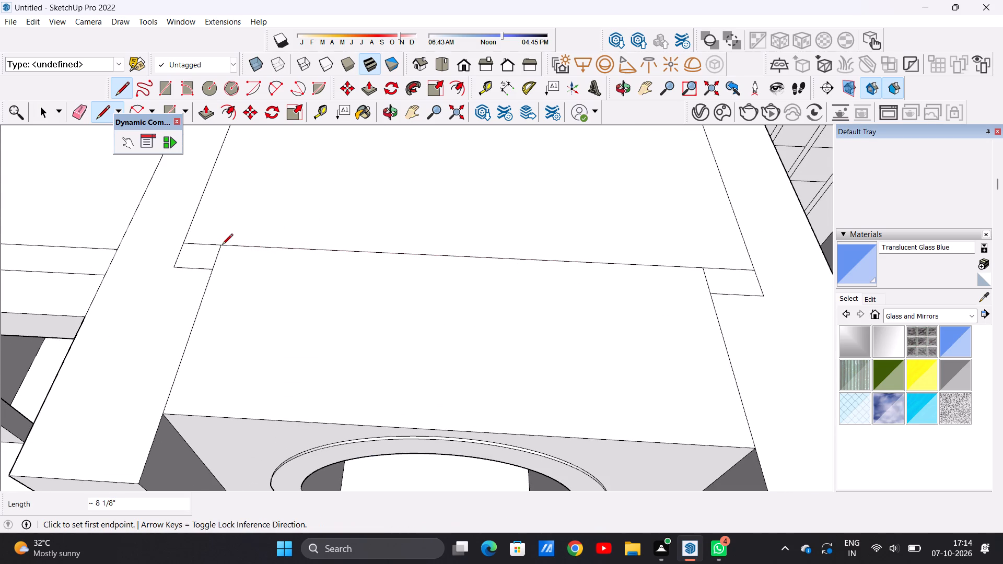
pyautogui.press('space')
# Push/Pull the central roof rectangle above the arched window upward about 3' 8 7/16".
pyautogui.write('P')
pyautogui.click(329, 331)
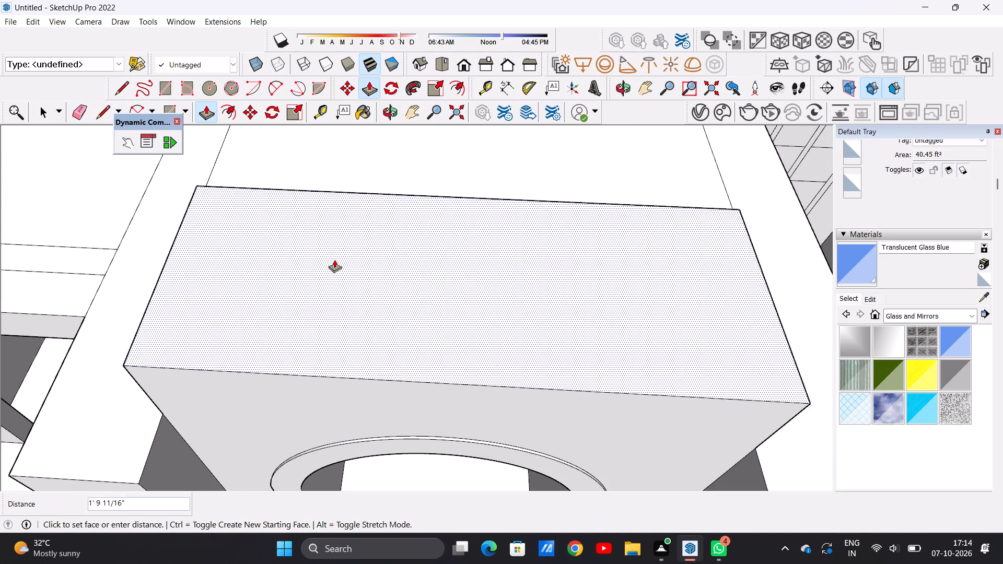
pyautogui.scroll(-18, 335, 258)
pyautogui.moveTo(344, 260); pyautogui.dragTo(338, 200, button='middle')
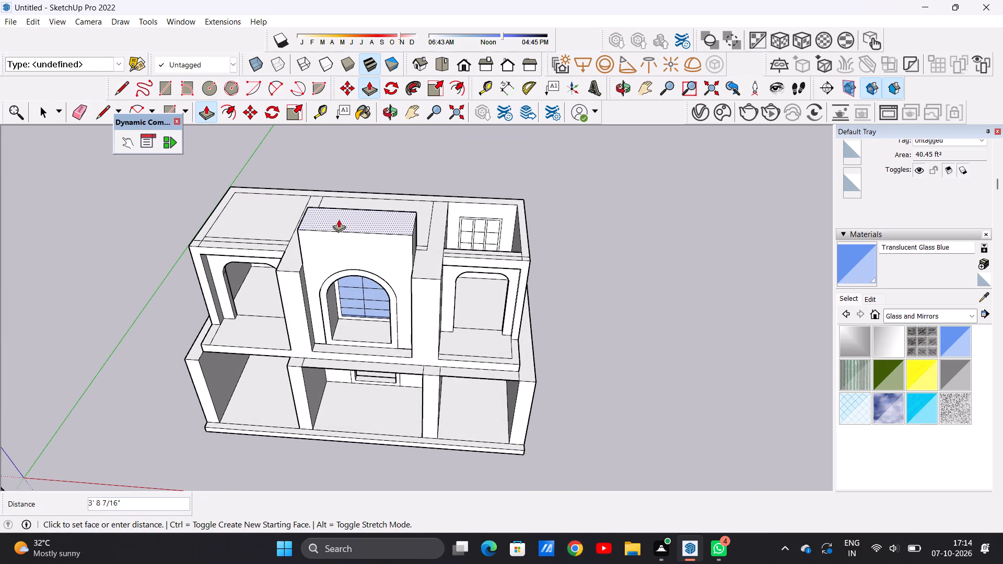
pyautogui.click(339, 219)
pyautogui.press('space')
# Examine the raised central block and the front facade from near and far.
pyautogui.scroll(-9, 331, 251)
pyautogui.moveTo(333, 275); pyautogui.dragTo(333, 248, button='middle')
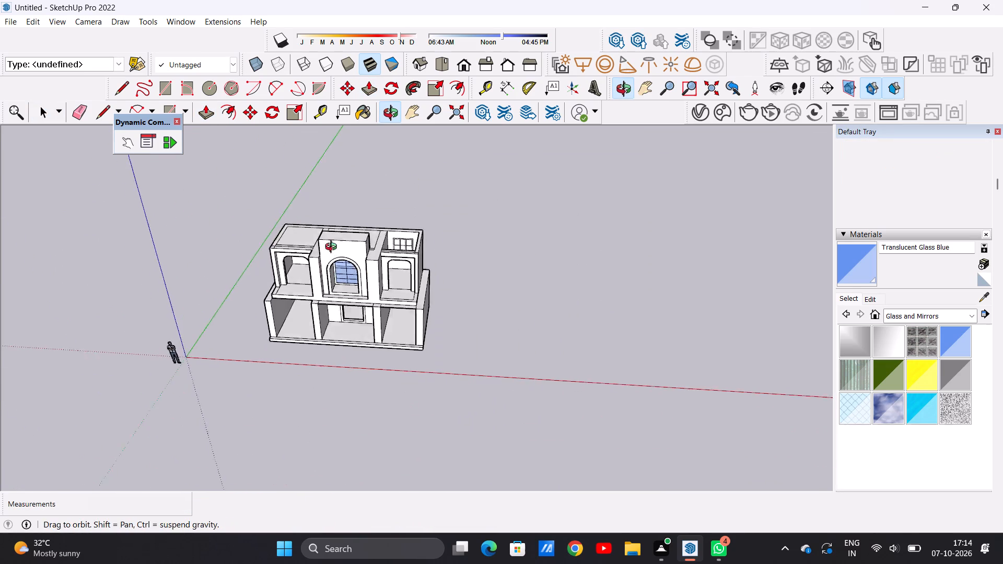
pyautogui.moveTo(333, 248); pyautogui.dragTo(343, 196, button='middle')
pyautogui.scroll(3, 344, 270)
pyautogui.scroll(-1, 344, 271)
pyautogui.scroll(9, 344, 271)
pyautogui.moveTo(341, 276); pyautogui.dragTo(356, 262, button='middle')
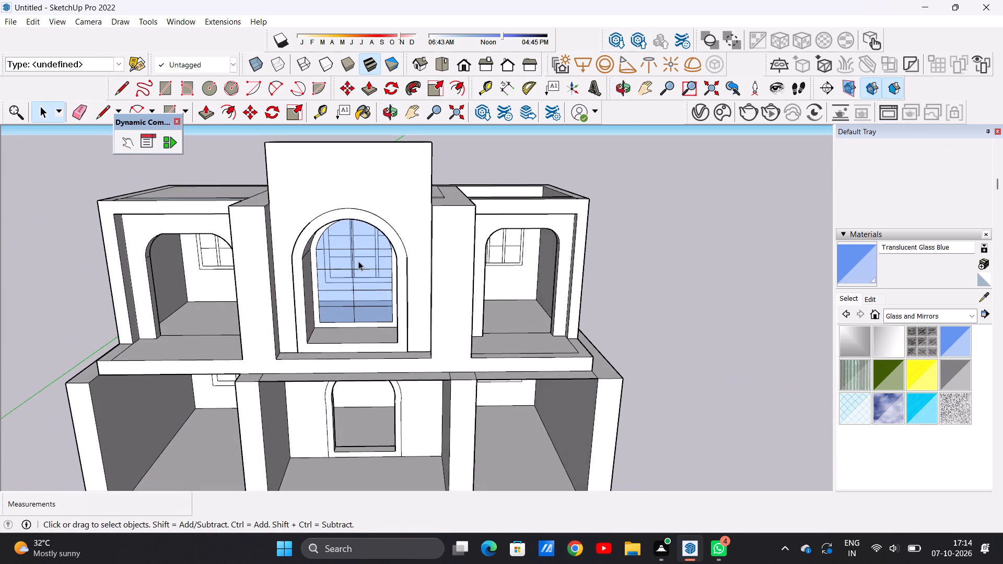
pyautogui.scroll(-5, 355, 261)
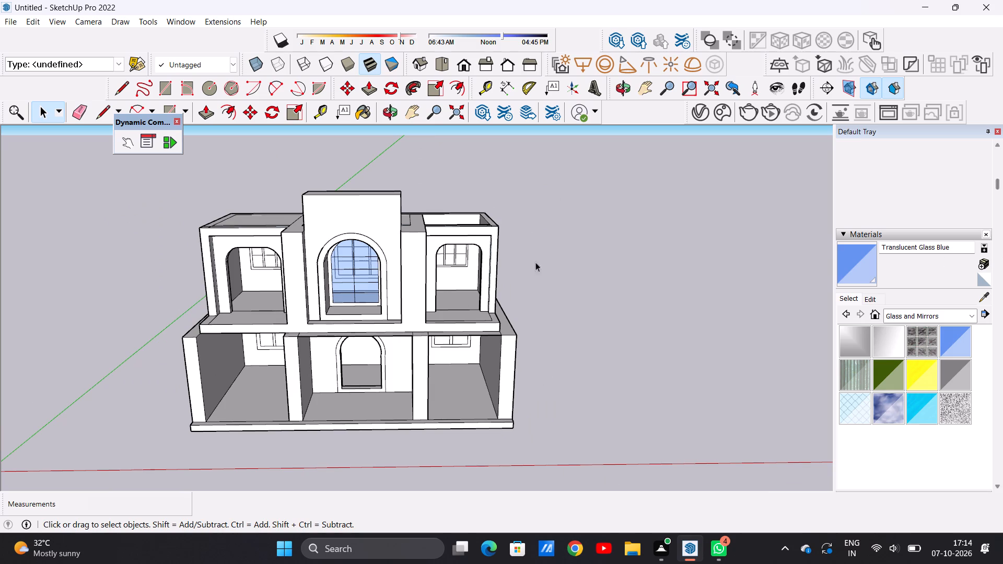
pyautogui.scroll(8, 320, 244)
pyautogui.moveTo(320, 255); pyautogui.dragTo(328, 219, button='middle')
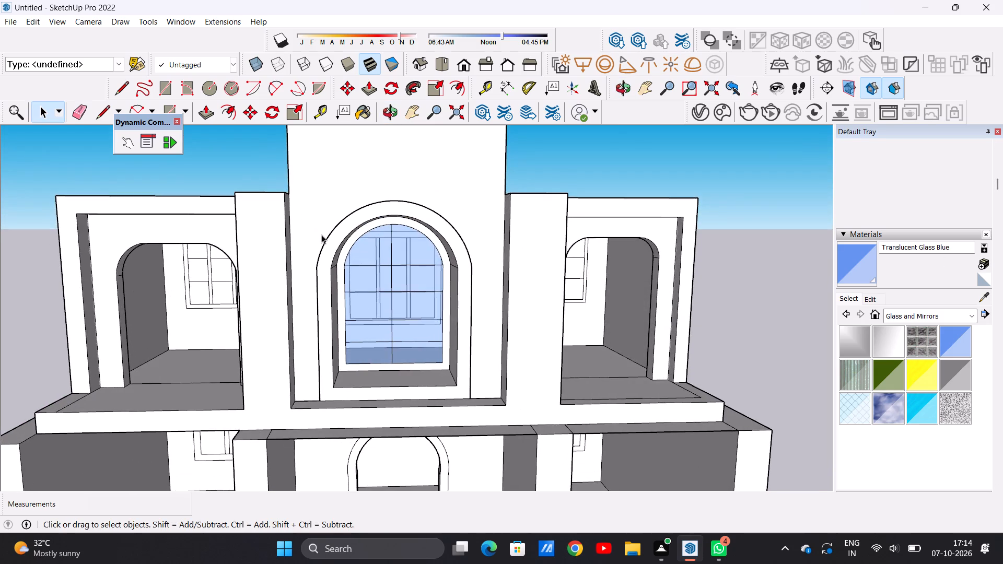
pyautogui.scroll(-8, 309, 261)
pyautogui.scroll(5, 365, 208)
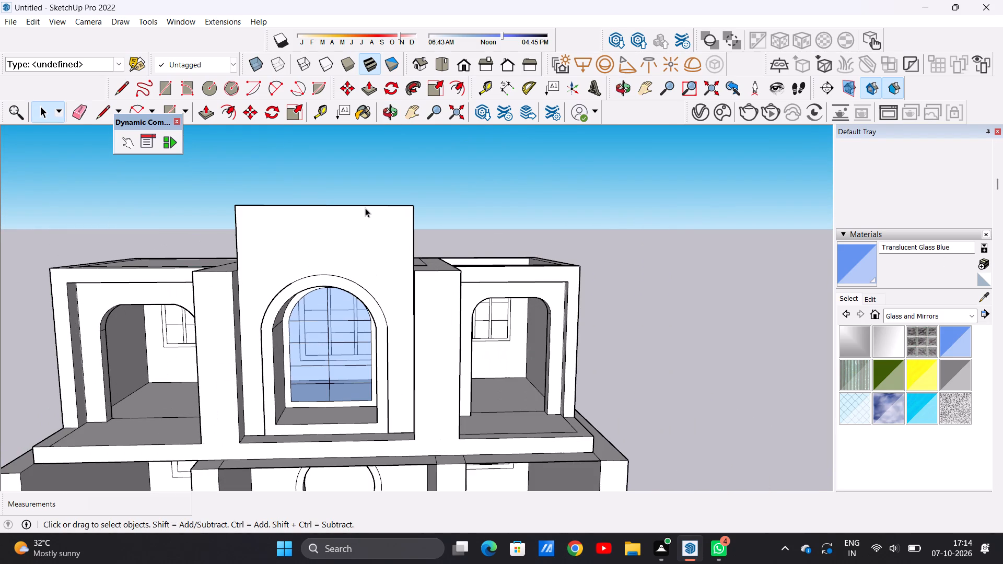
pyautogui.scroll(1, 374, 250)
pyautogui.scroll(-1, 374, 250)
pyautogui.scroll(2, 374, 250)
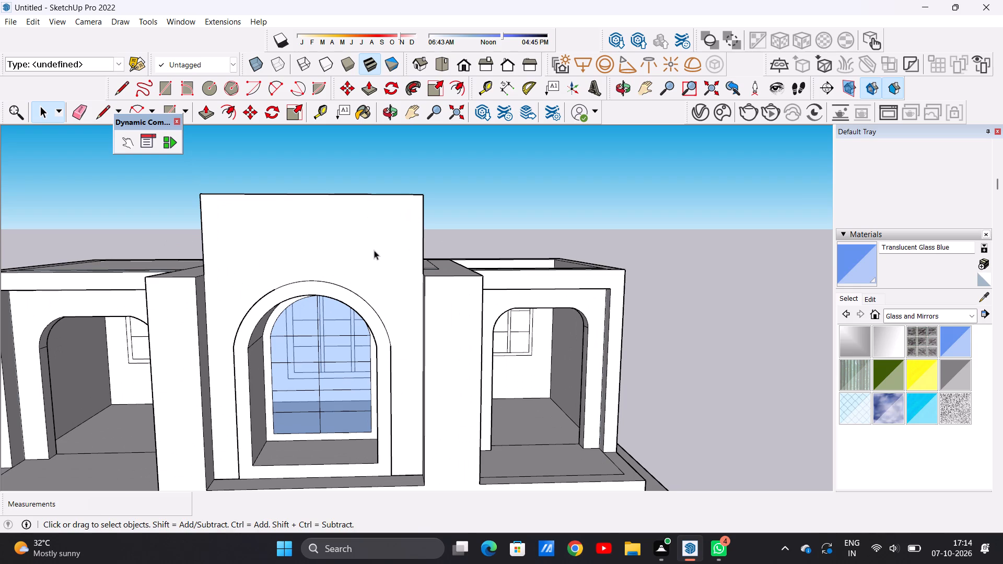
# Outline a frame above the arched window with verticals about 4' 11 1/4" high from both arch ends, joined by a horizontal line.
pyautogui.press('l')
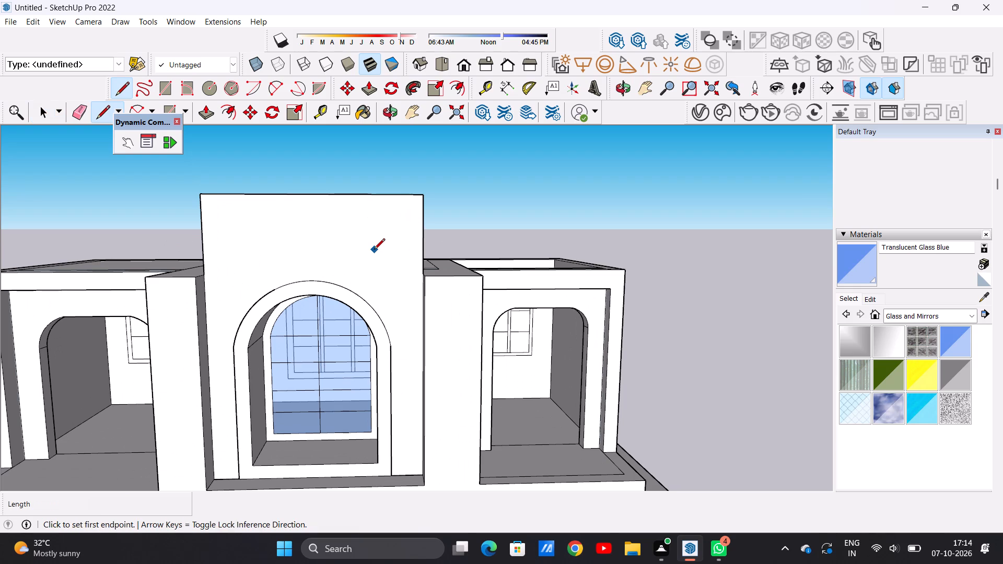
pyautogui.click(231, 348)
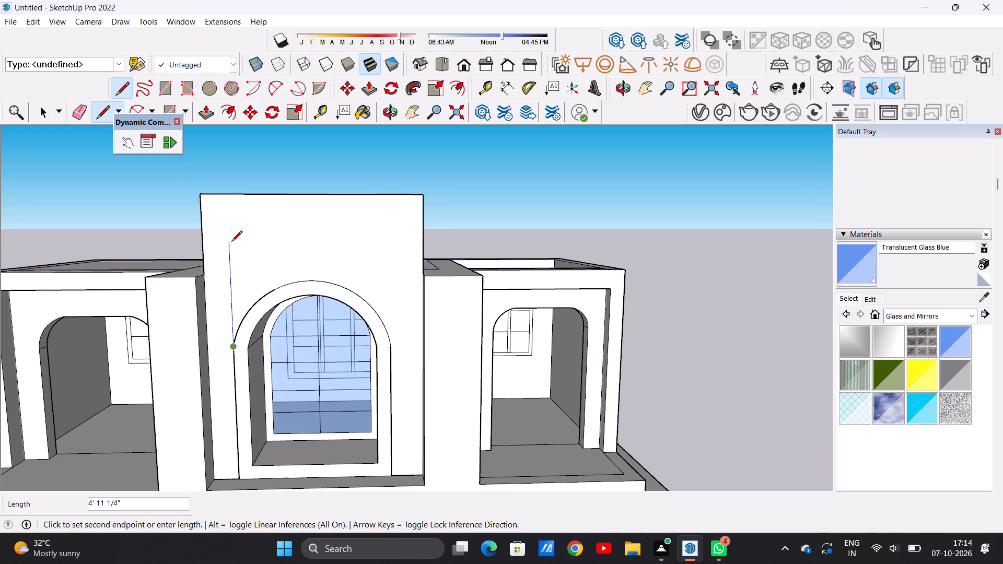
pyautogui.click(231, 242)
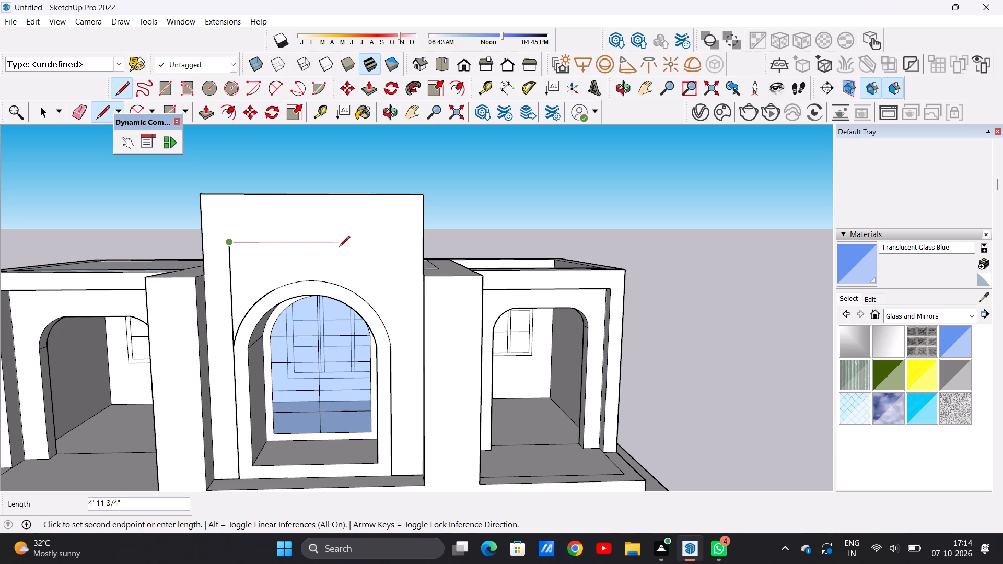
pyautogui.click(392, 241)
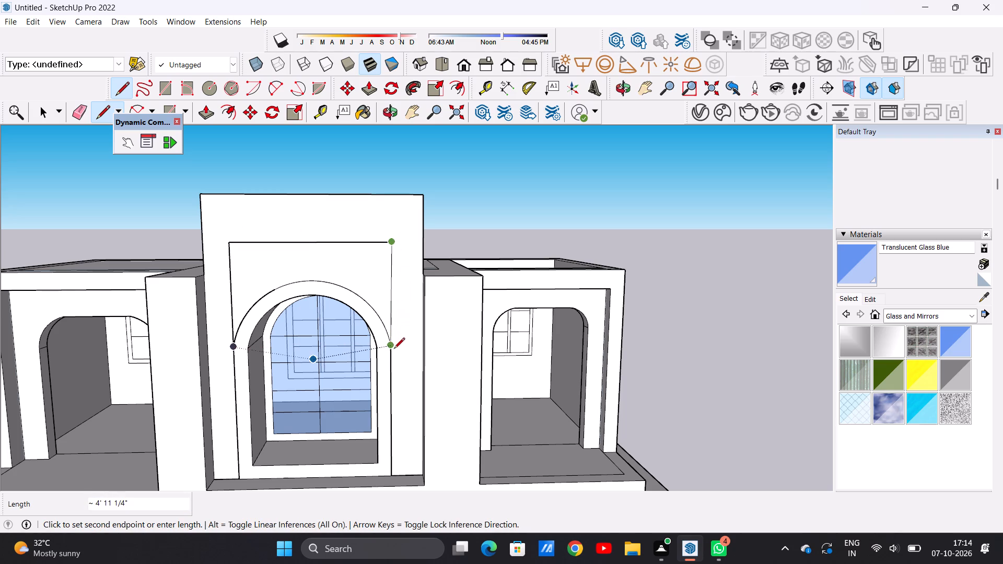
pyautogui.press('space')
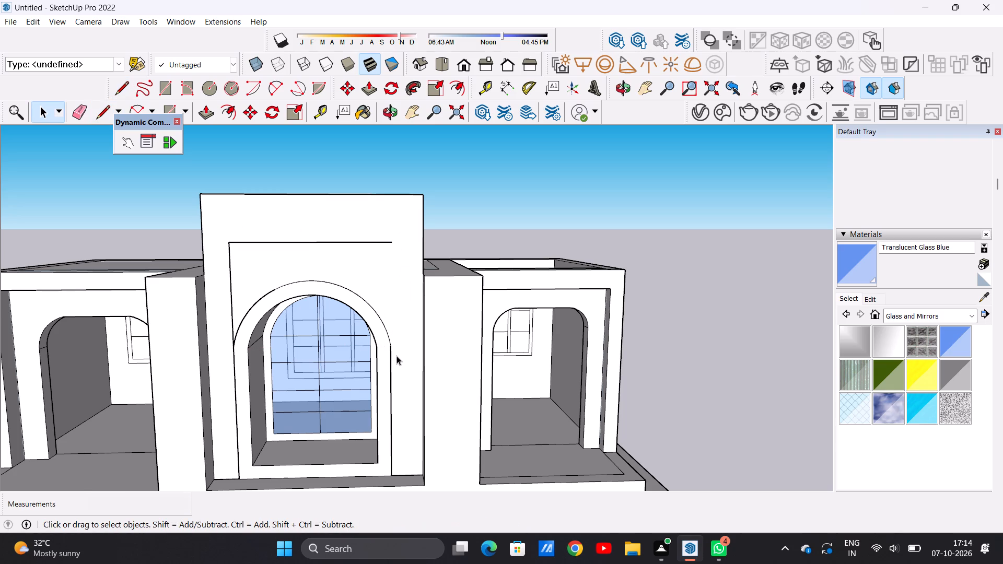
pyautogui.press('l')
pyautogui.scroll(7, 392, 345)
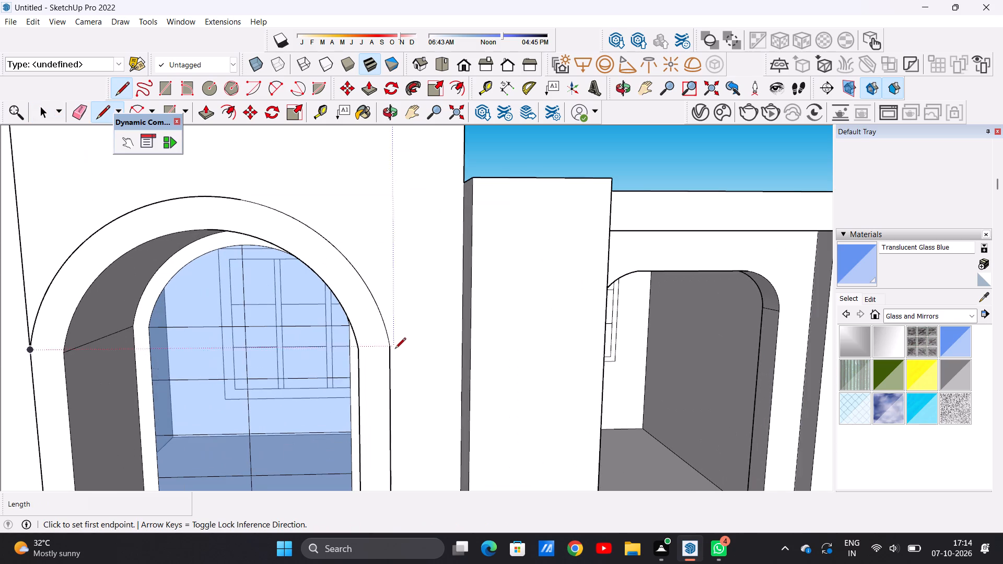
pyautogui.click(393, 346)
pyautogui.scroll(-7, 392, 298)
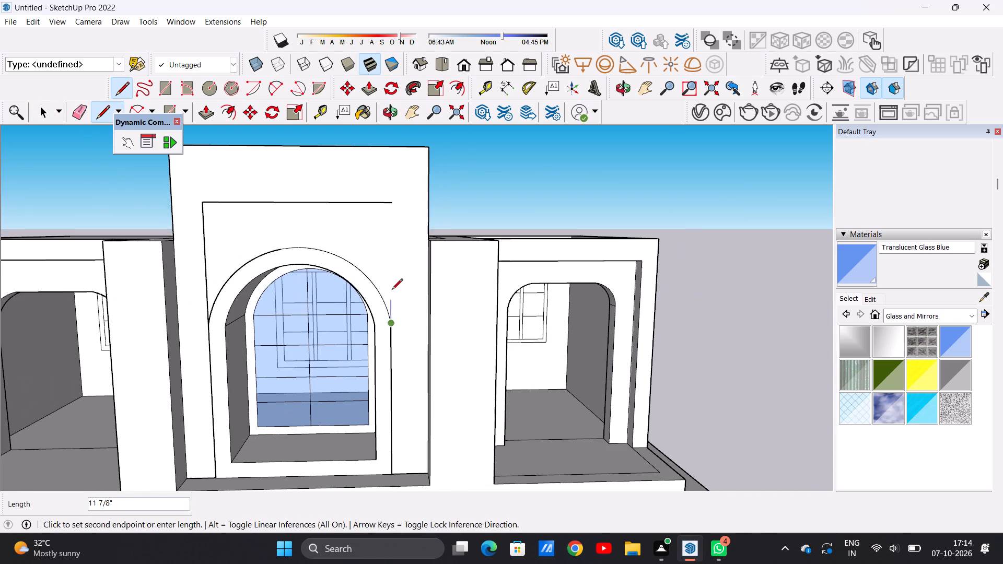
pyautogui.click(384, 206)
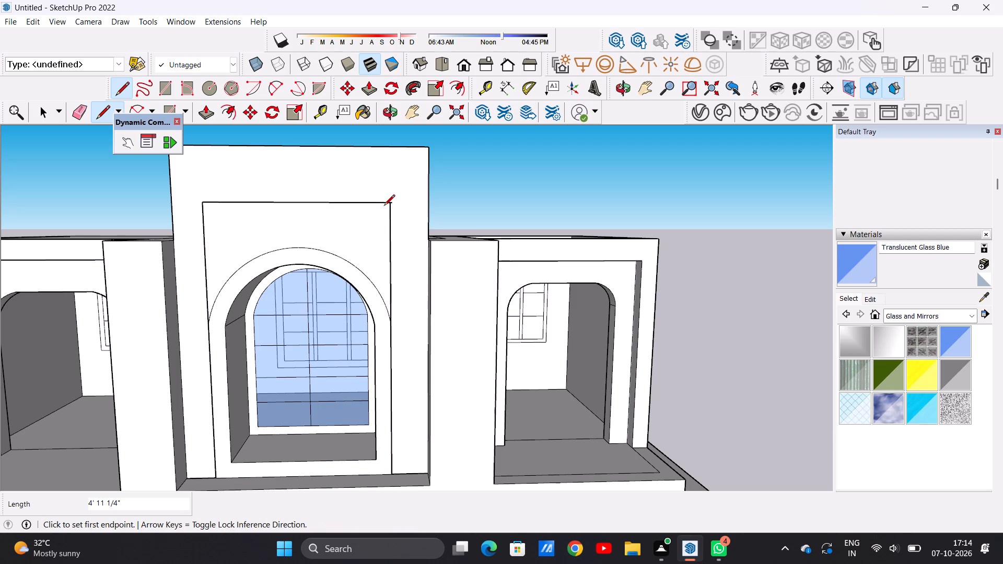
pyautogui.press('space')
# Erase the short line stub overhanging the frame outline's upper right corner.
pyautogui.scroll(20, 403, 195)
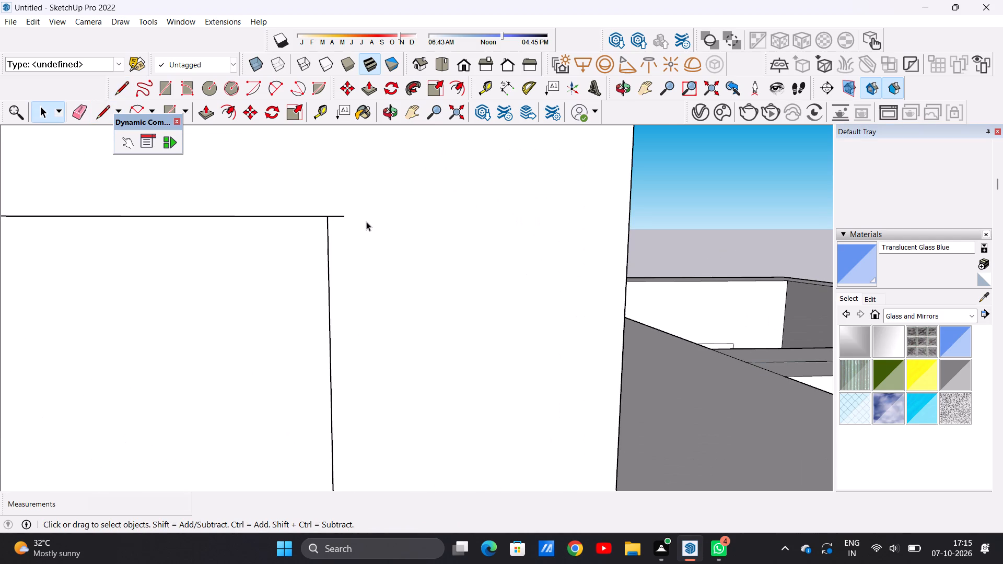
pyautogui.press('e')
pyautogui.moveTo(337, 211); pyautogui.dragTo(339, 229)
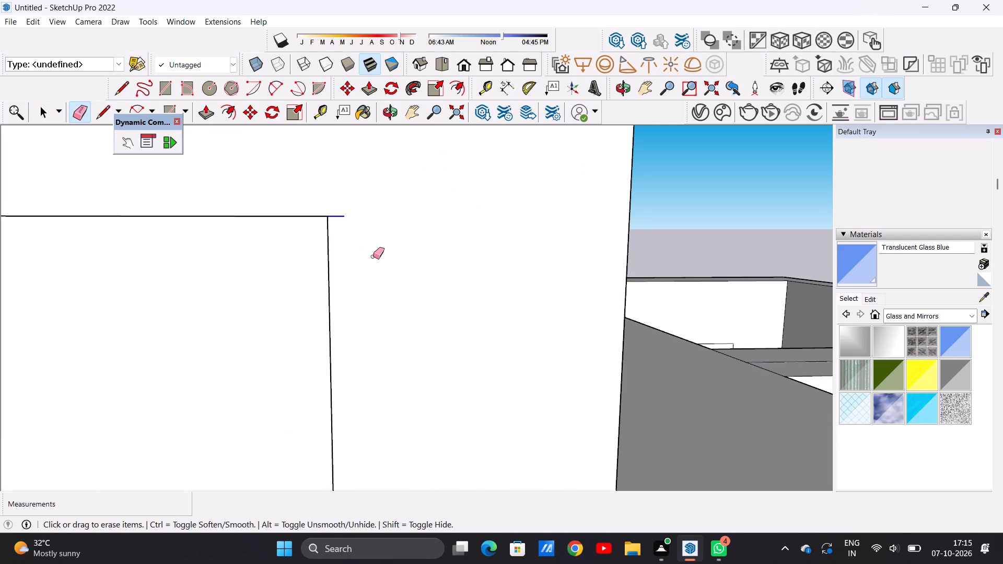
# Inspect up close the joint where the frame's right vertical line meets the end of the window arch.
pyautogui.scroll(-10, 373, 256)
pyautogui.scroll(1, 375, 260)
pyautogui.scroll(-20, 375, 260)
pyautogui.scroll(-1, 375, 260)
pyautogui.scroll(15, 376, 333)
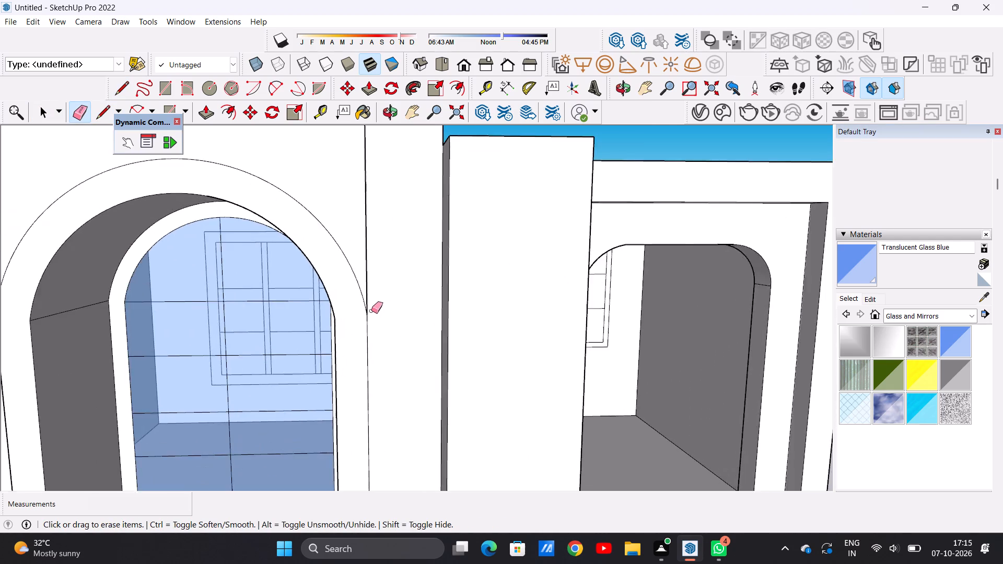
pyautogui.scroll(20, 371, 311)
pyautogui.scroll(2, 371, 311)
pyautogui.scroll(15, 323, 330)
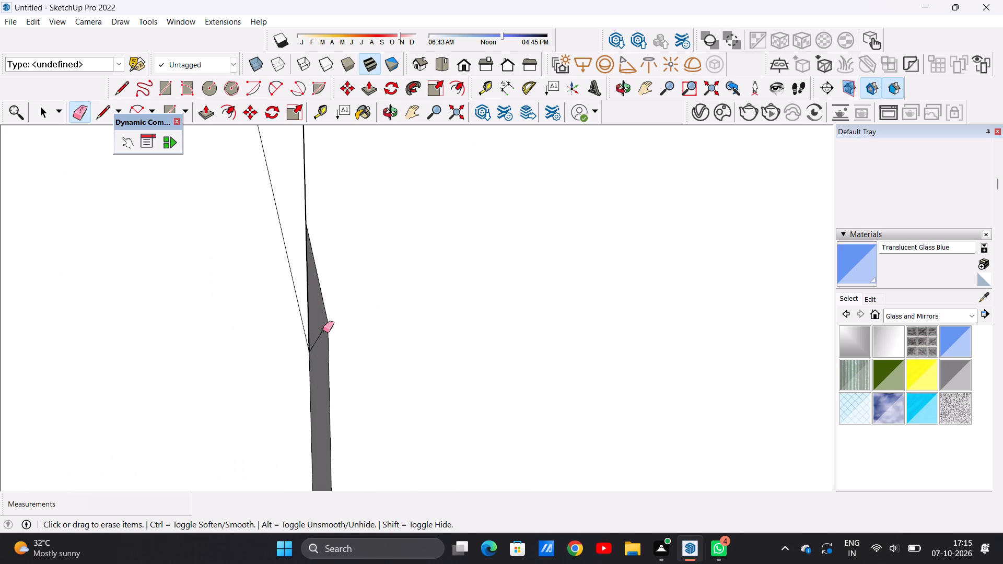
pyautogui.scroll(-10, 323, 330)
pyautogui.scroll(1, 324, 331)
pyautogui.scroll(-20, 324, 331)
pyautogui.scroll(-10, 324, 331)
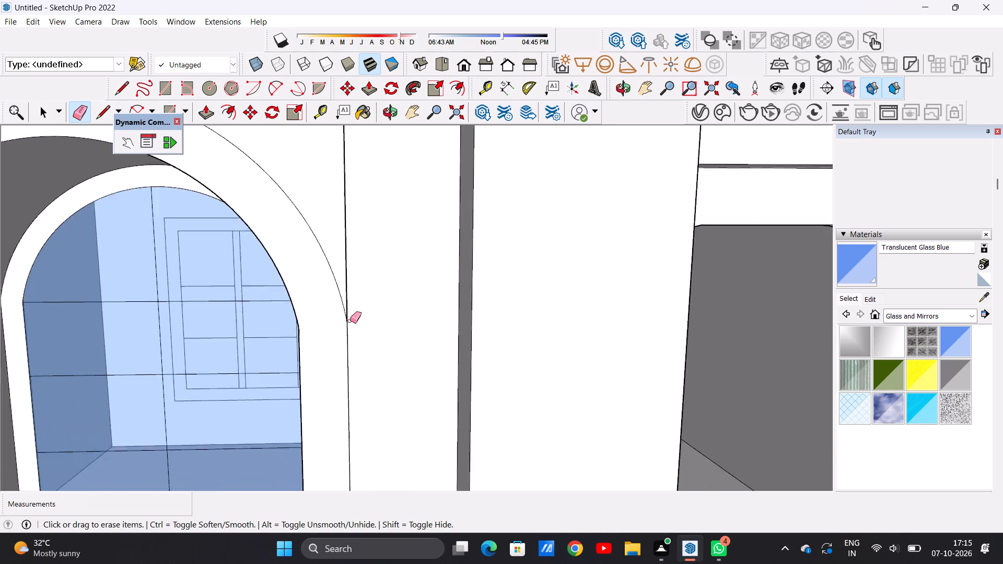
# Undo the line frame outlined above the arched window, including its verticals and horizontal line.
pyautogui.scroll(-15, 350, 321)
pyautogui.hotkey('ctrl', 'z')
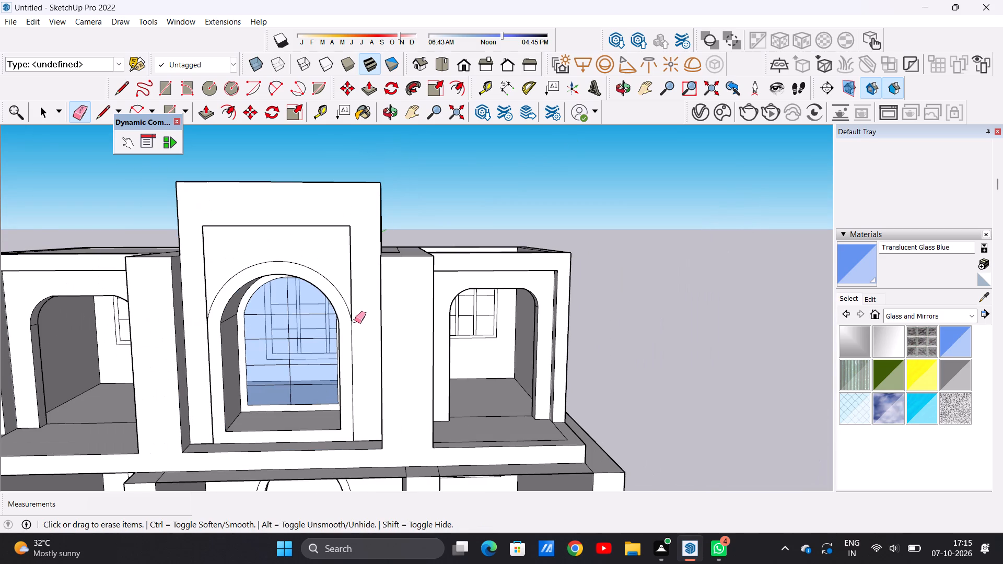
pyautogui.press('space')
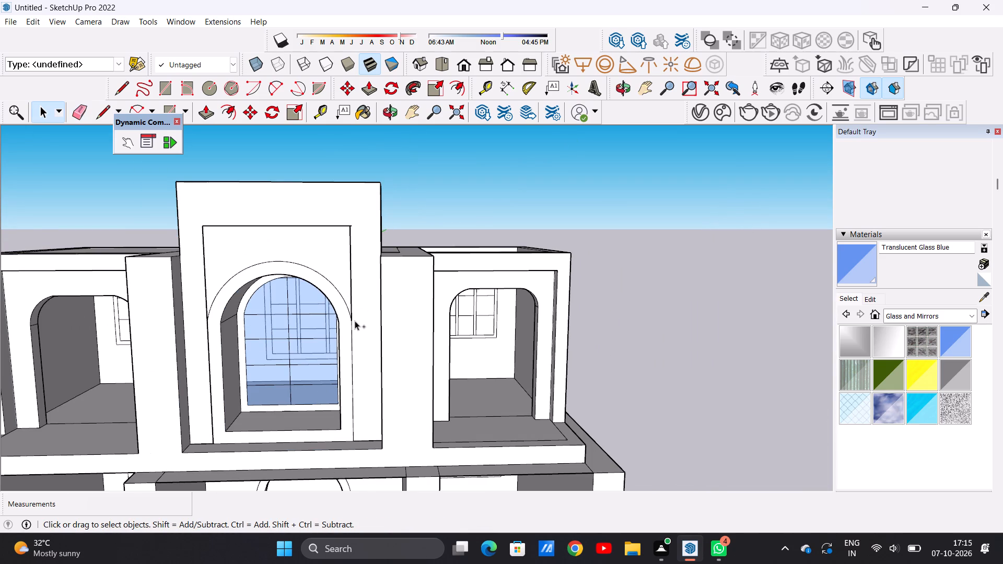
pyautogui.hotkey('ctrl', 'z')
pyautogui.hotkey('ctrl', 'z')
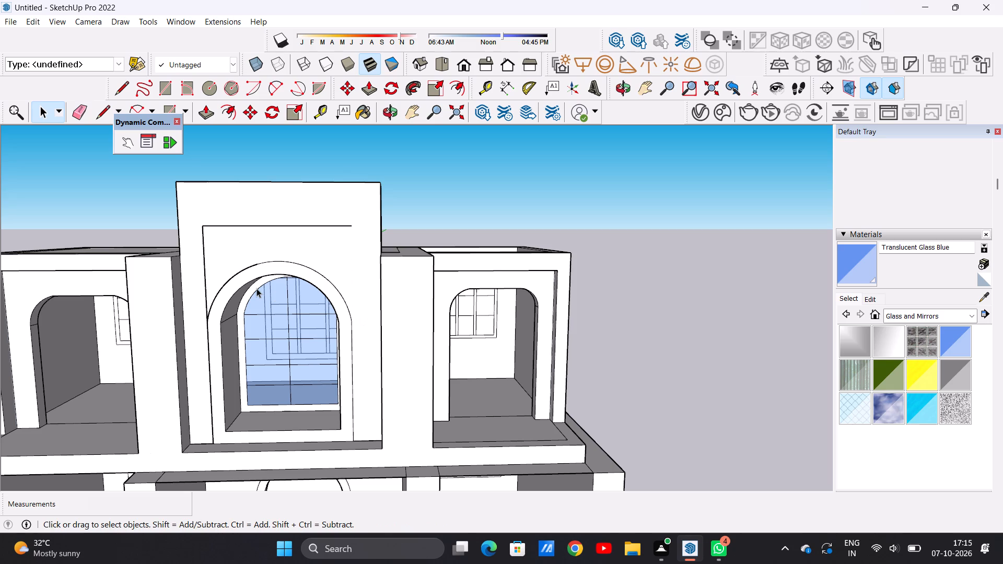
pyautogui.hotkey('ctrl', 'z')
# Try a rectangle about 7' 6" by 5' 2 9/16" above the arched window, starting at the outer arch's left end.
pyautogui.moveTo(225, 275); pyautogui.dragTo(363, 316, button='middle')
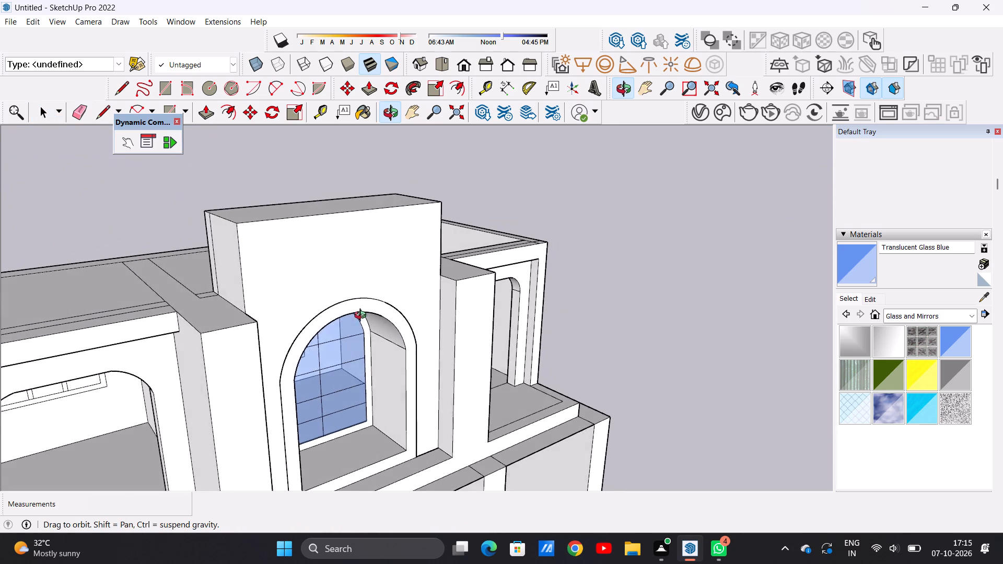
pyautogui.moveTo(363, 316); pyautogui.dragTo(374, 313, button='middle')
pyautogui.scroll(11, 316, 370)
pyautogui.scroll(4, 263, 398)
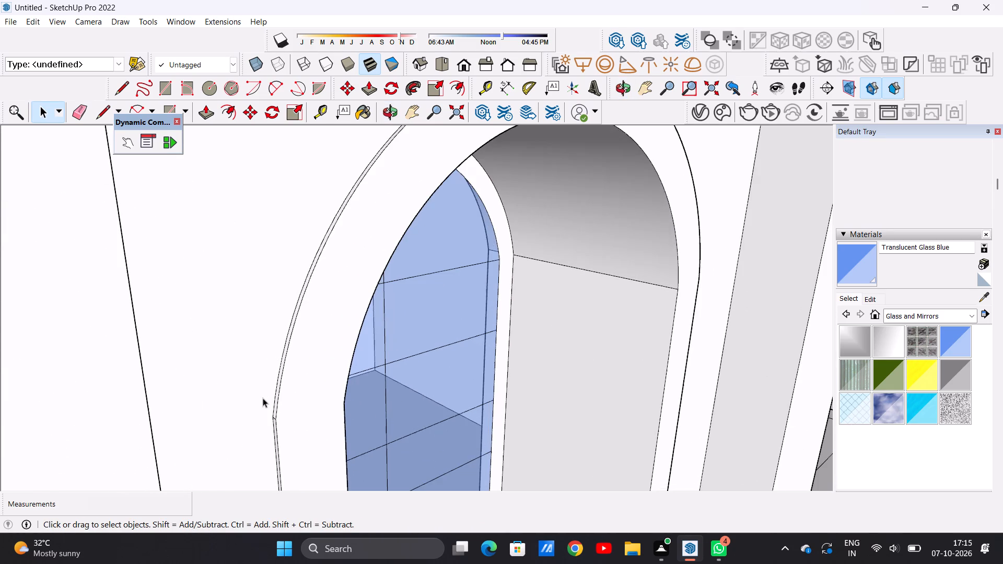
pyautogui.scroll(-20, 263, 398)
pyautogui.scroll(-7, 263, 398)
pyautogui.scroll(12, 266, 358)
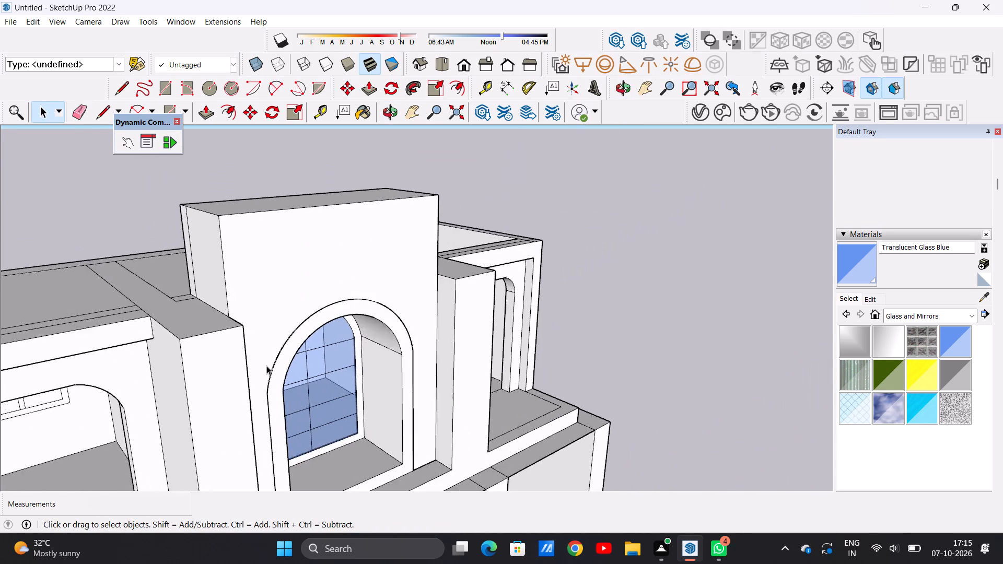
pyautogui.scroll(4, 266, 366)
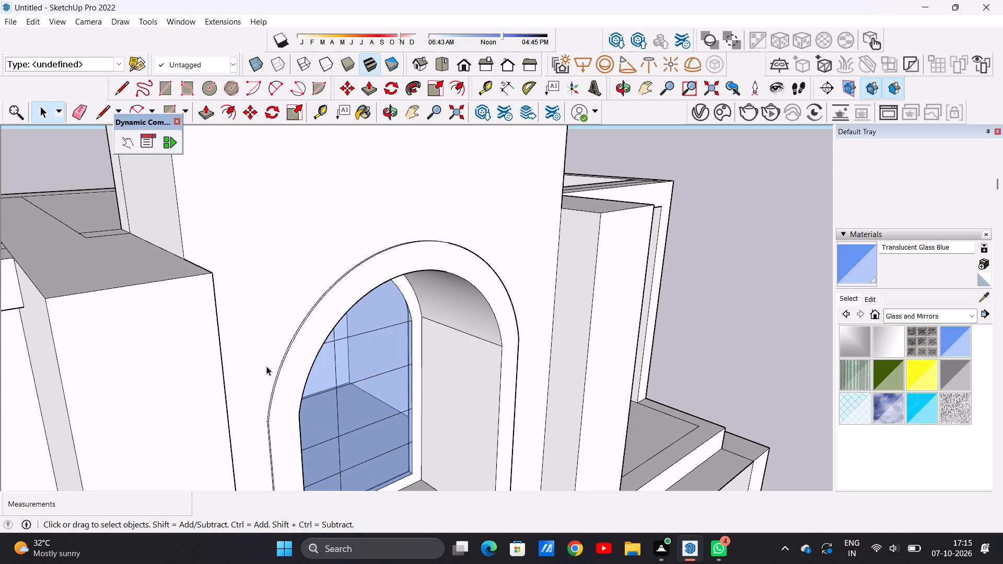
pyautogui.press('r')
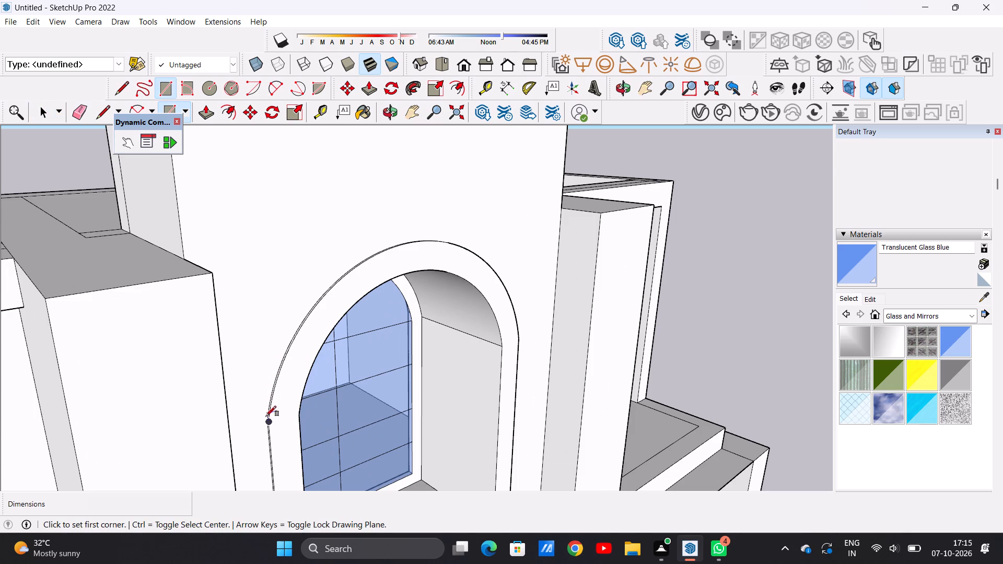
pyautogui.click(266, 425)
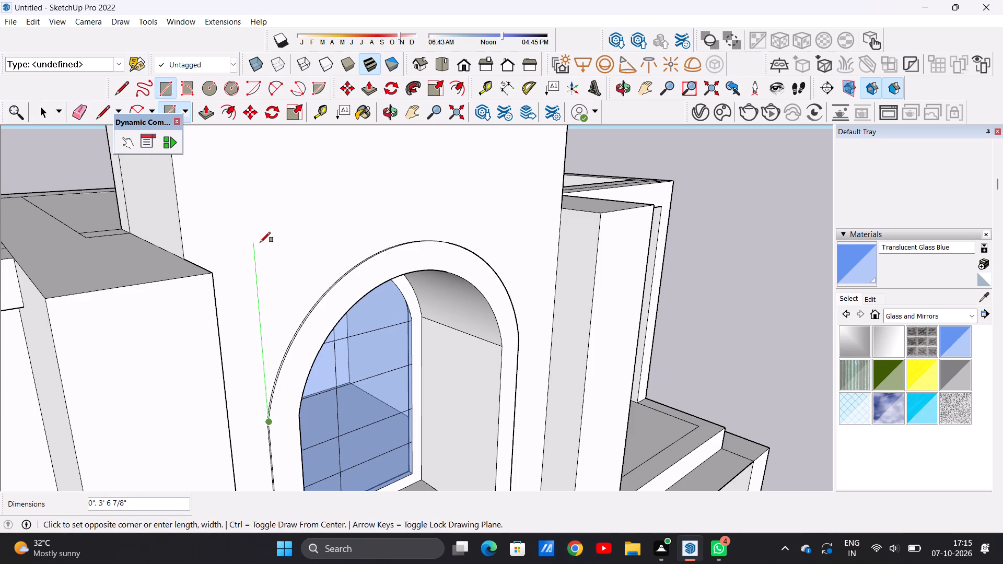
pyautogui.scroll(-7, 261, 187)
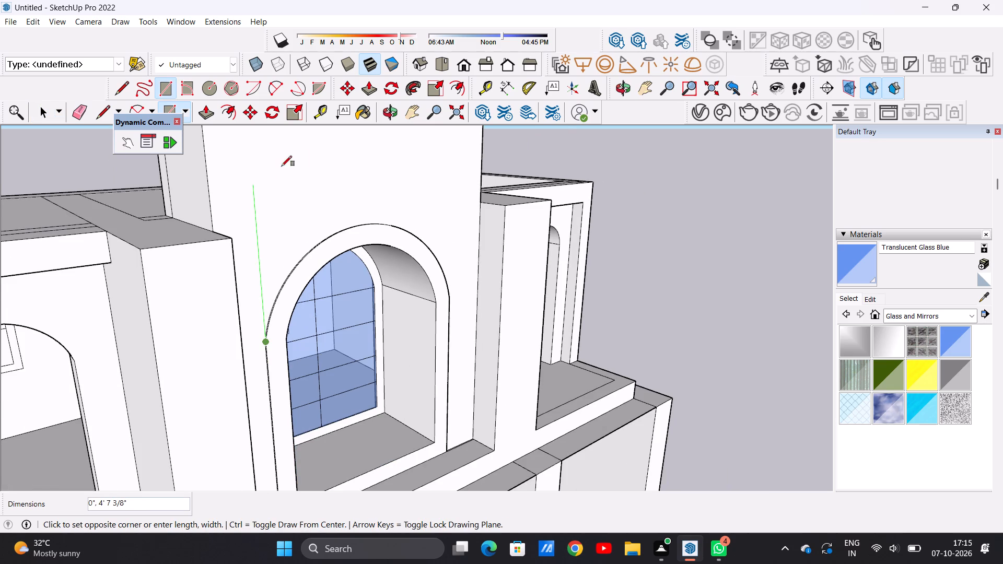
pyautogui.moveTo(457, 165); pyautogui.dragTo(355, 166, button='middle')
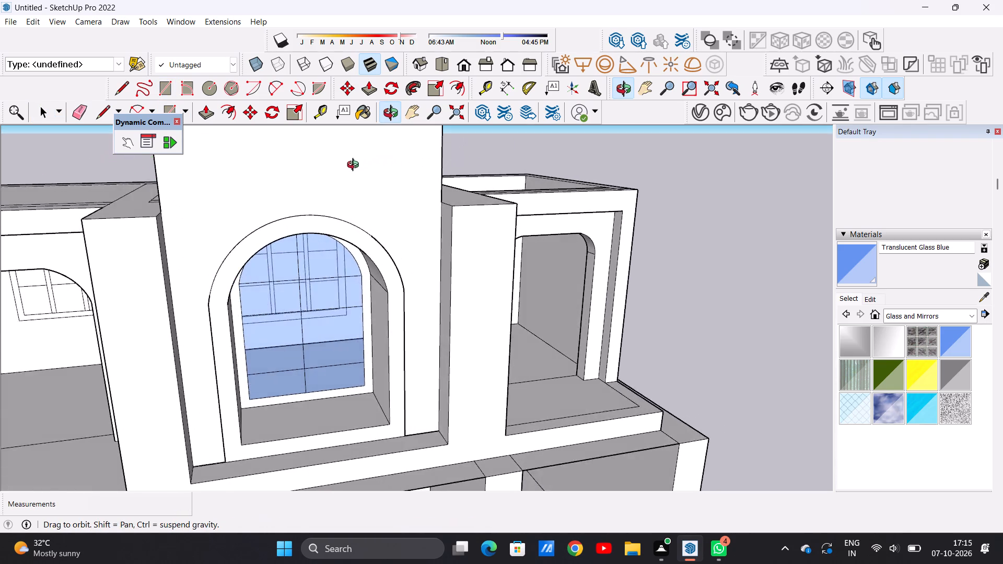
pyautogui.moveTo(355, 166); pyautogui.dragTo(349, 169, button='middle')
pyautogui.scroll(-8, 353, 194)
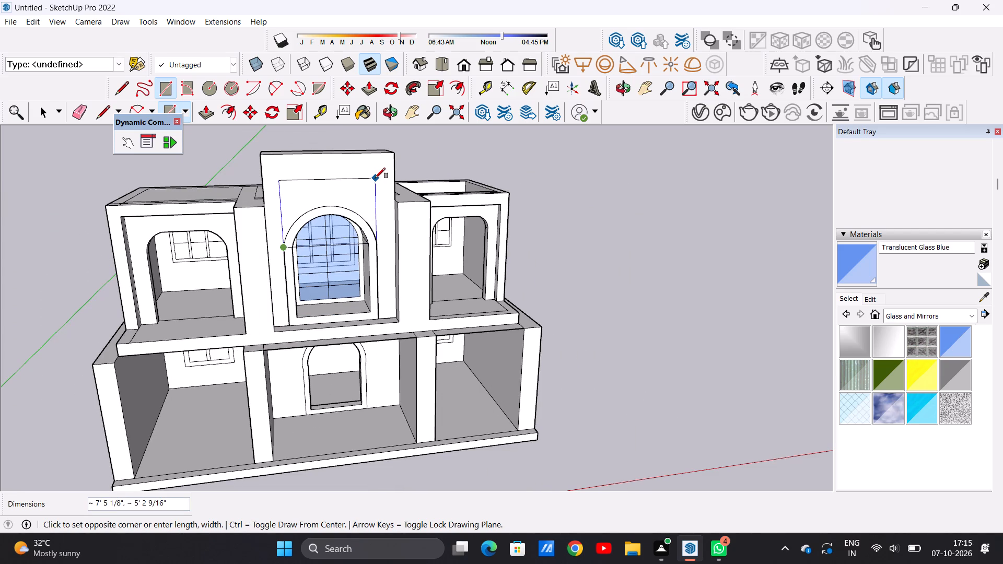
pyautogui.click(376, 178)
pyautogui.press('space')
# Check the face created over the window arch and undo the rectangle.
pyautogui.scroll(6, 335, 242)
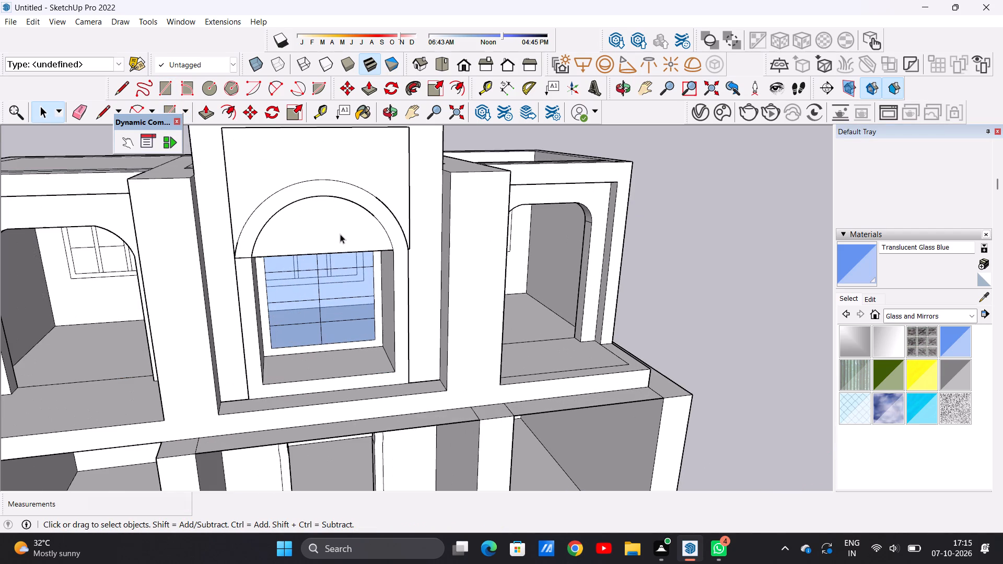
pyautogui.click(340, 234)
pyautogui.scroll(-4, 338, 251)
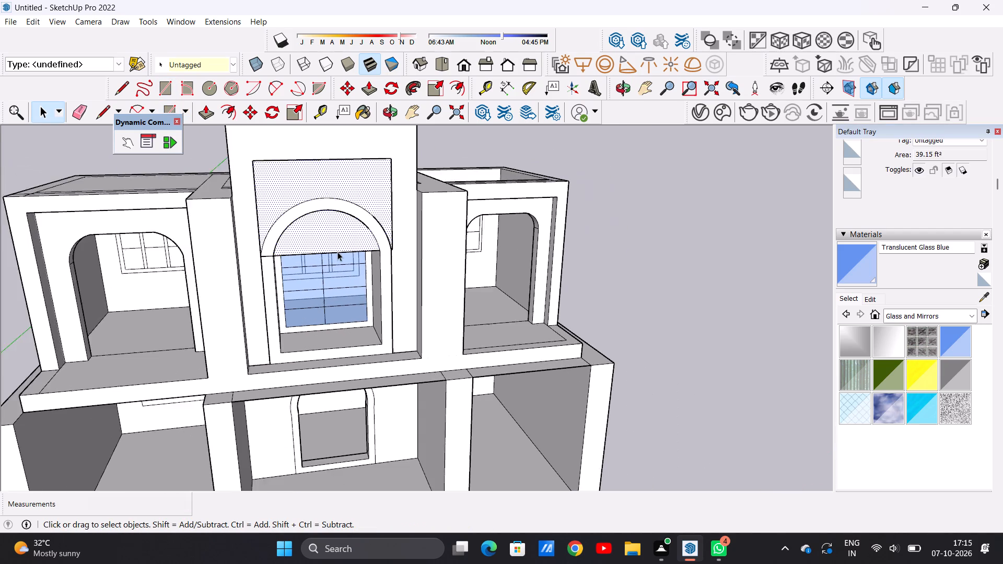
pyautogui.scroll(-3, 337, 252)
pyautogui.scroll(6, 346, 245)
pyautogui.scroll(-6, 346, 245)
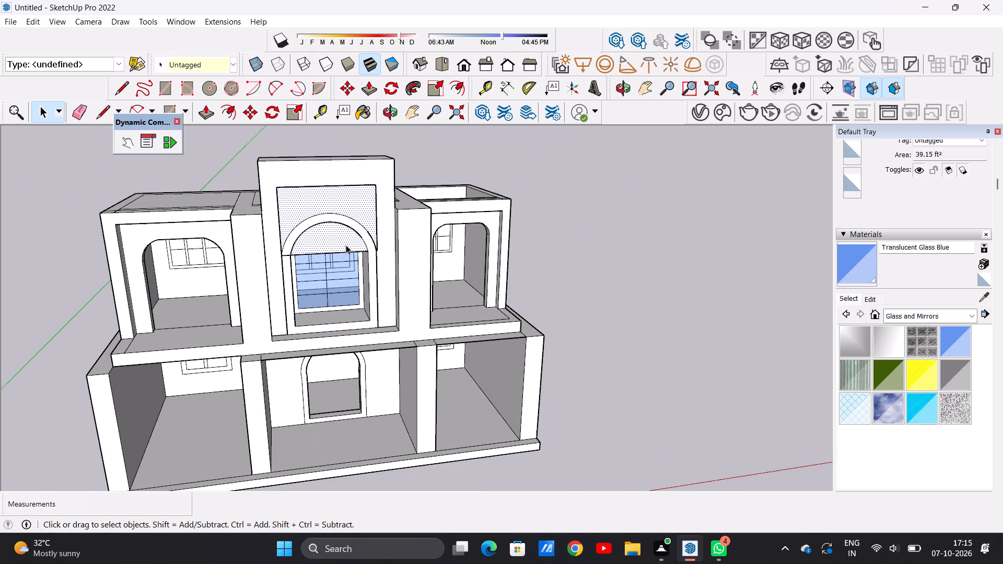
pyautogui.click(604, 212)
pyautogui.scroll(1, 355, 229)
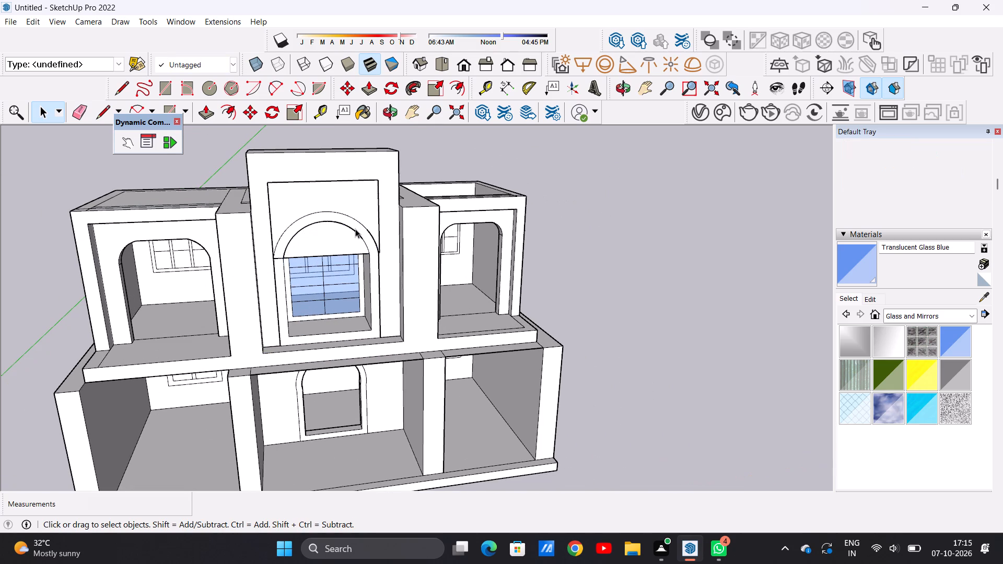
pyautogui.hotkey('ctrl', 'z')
# Draw a vertical line about 5' 2" high up the central block from the outer arch's right end.
pyautogui.scroll(5, 266, 266)
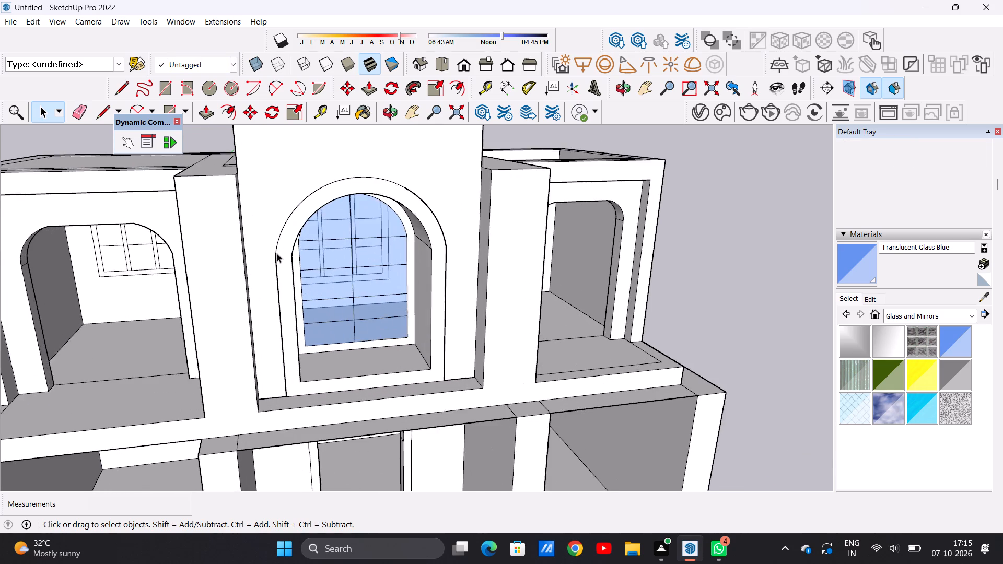
pyautogui.scroll(1, 277, 253)
pyautogui.moveTo(277, 253); pyautogui.dragTo(277, 278, button='middle')
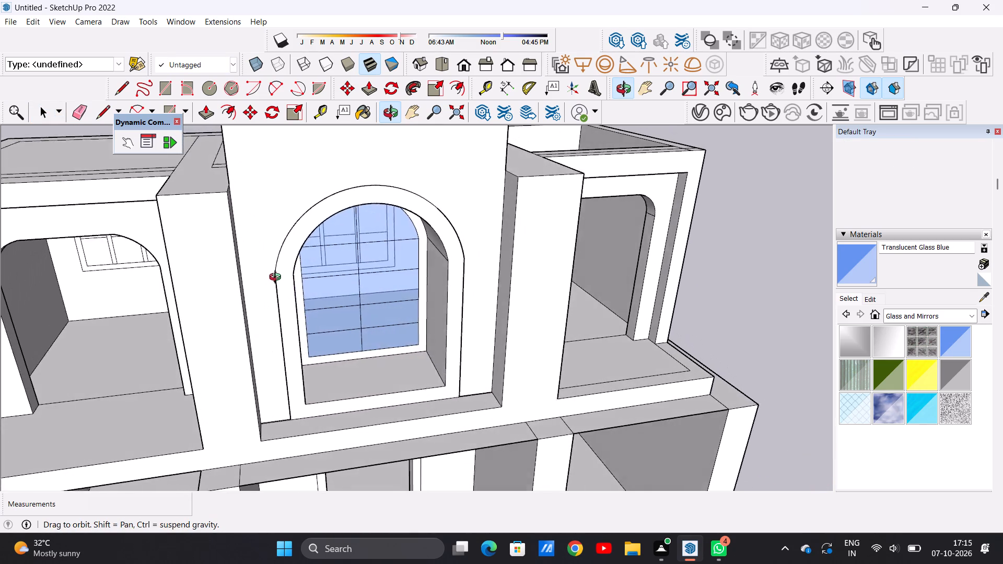
pyautogui.moveTo(277, 278); pyautogui.dragTo(212, 308, button='middle')
pyautogui.scroll(6, 437, 258)
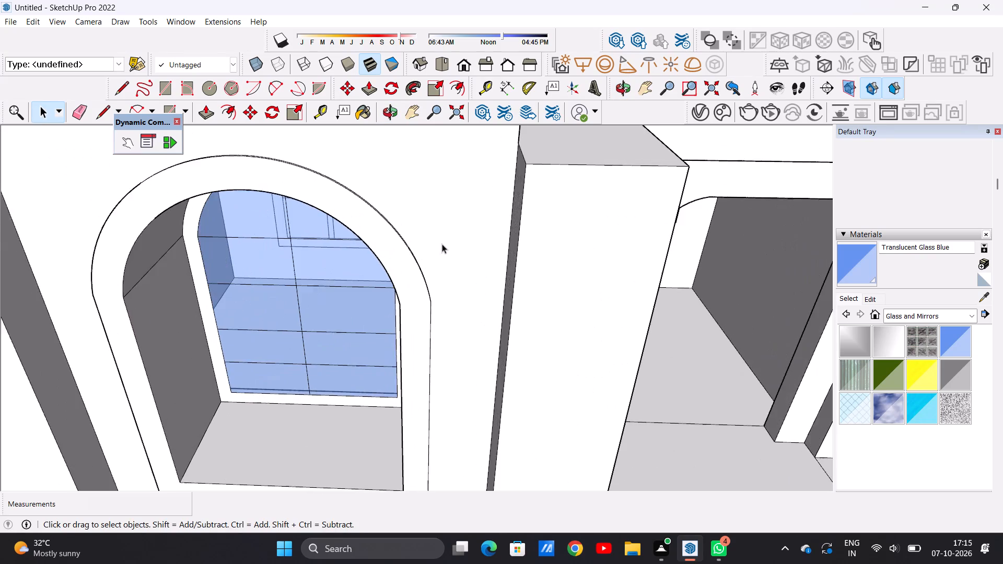
pyautogui.scroll(6, 442, 244)
pyautogui.moveTo(416, 291); pyautogui.dragTo(332, 334, button='middle')
pyautogui.press('l')
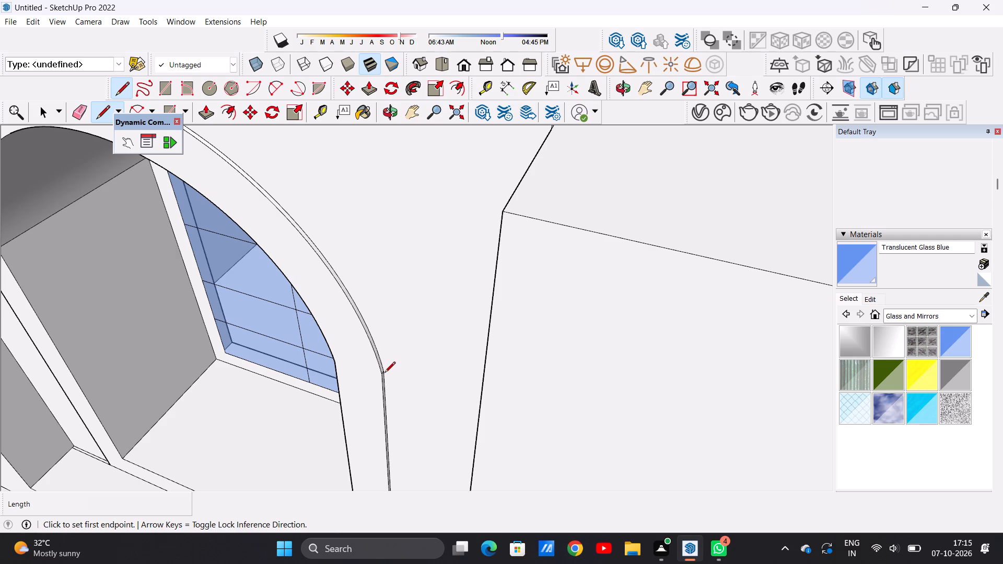
pyautogui.scroll(9, 387, 372)
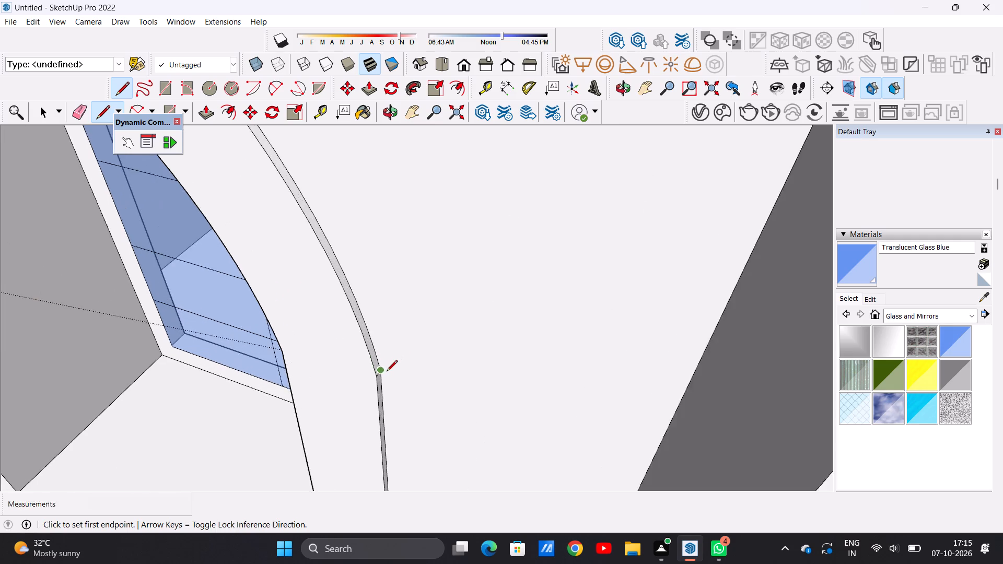
pyautogui.scroll(11, 387, 372)
pyautogui.click(366, 364)
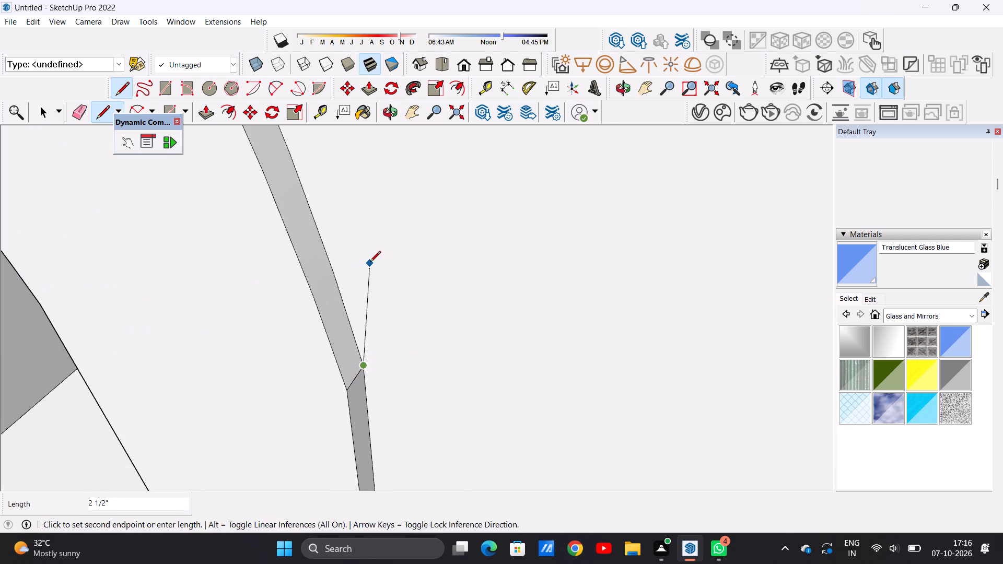
pyautogui.scroll(-20, 370, 271)
pyautogui.scroll(-16, 370, 271)
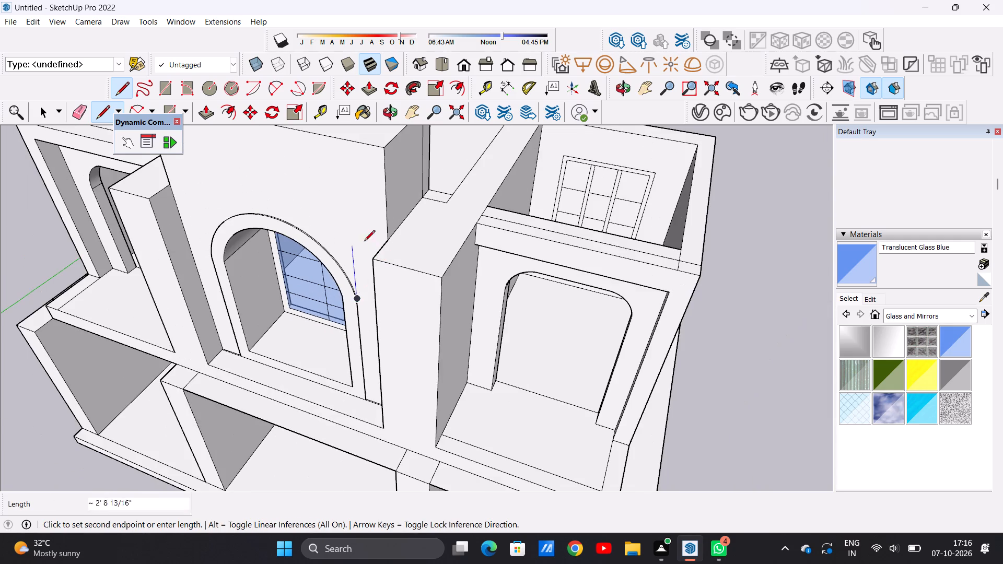
pyautogui.scroll(6, 348, 206)
pyautogui.middleClick(348, 206)
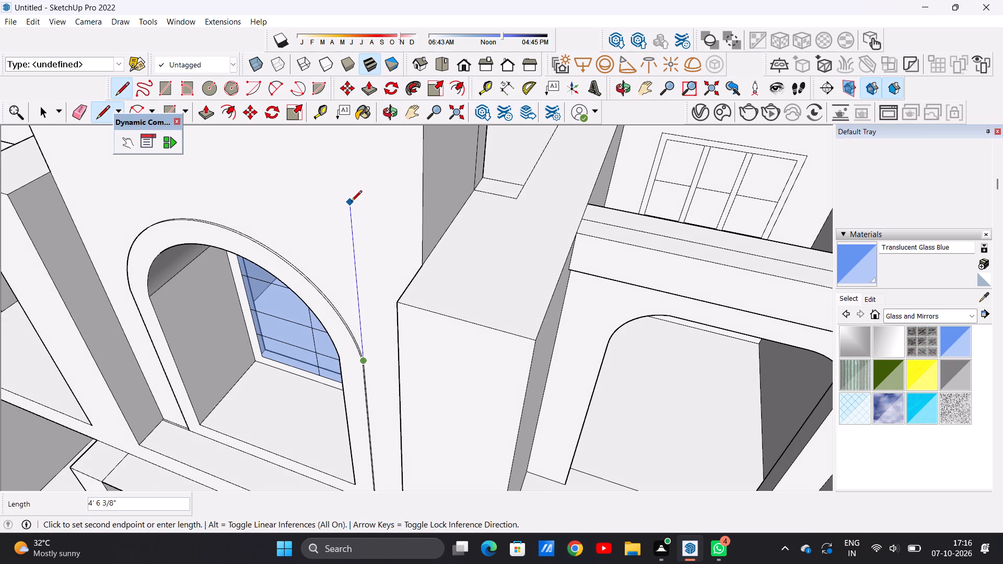
pyautogui.scroll(12, 351, 202)
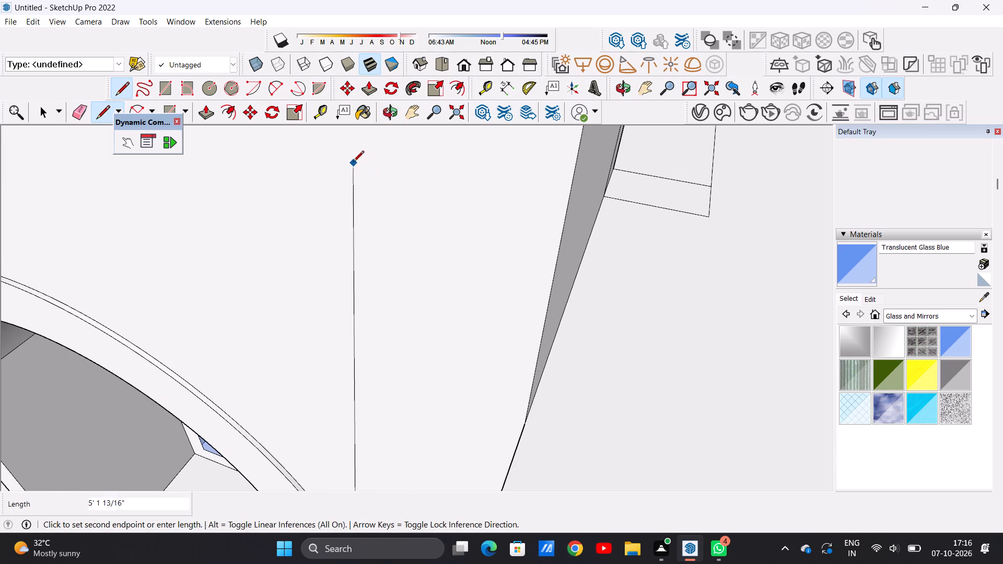
pyautogui.middleClick(318, 247)
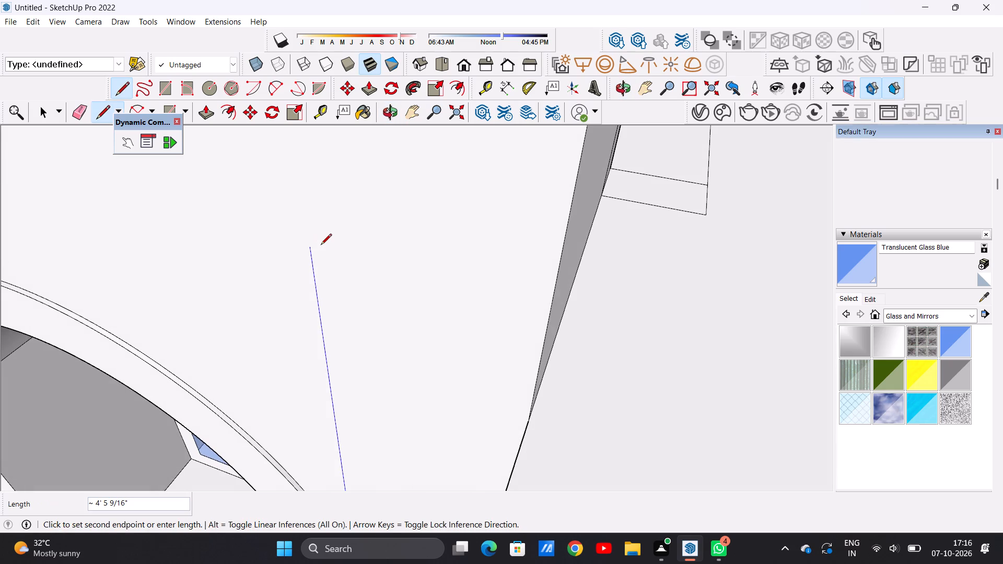
pyautogui.moveTo(245, 268); pyautogui.dragTo(275, 266, button='middle')
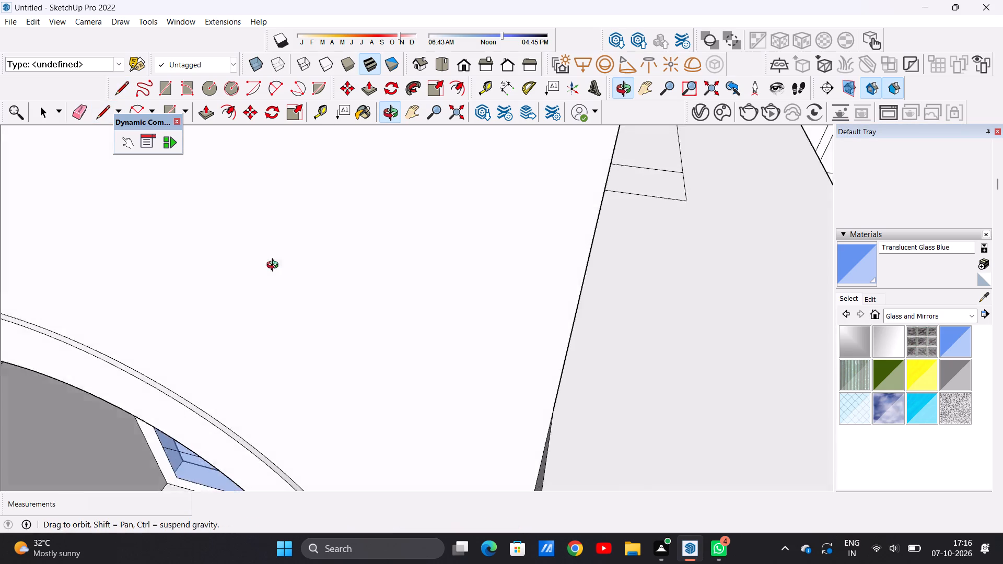
pyautogui.moveTo(275, 266); pyautogui.dragTo(357, 240, button='middle')
pyautogui.scroll(-20, 364, 236)
pyautogui.scroll(-4, 364, 236)
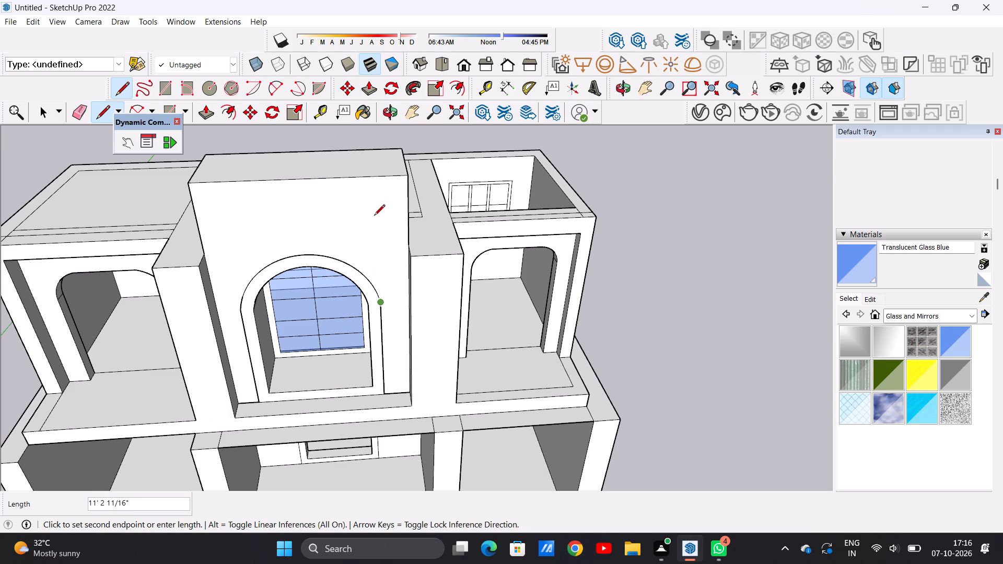
pyautogui.click(384, 214)
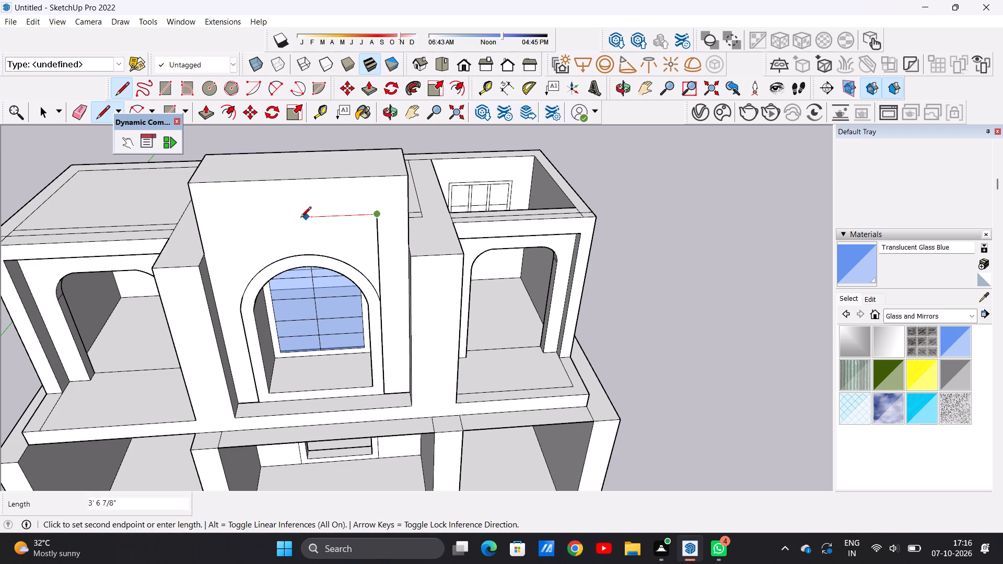
# Complete the frame with a horizontal line about 7' 5 3/16" long and a vertical down to the outer arch's left end.
pyautogui.click(227, 221)
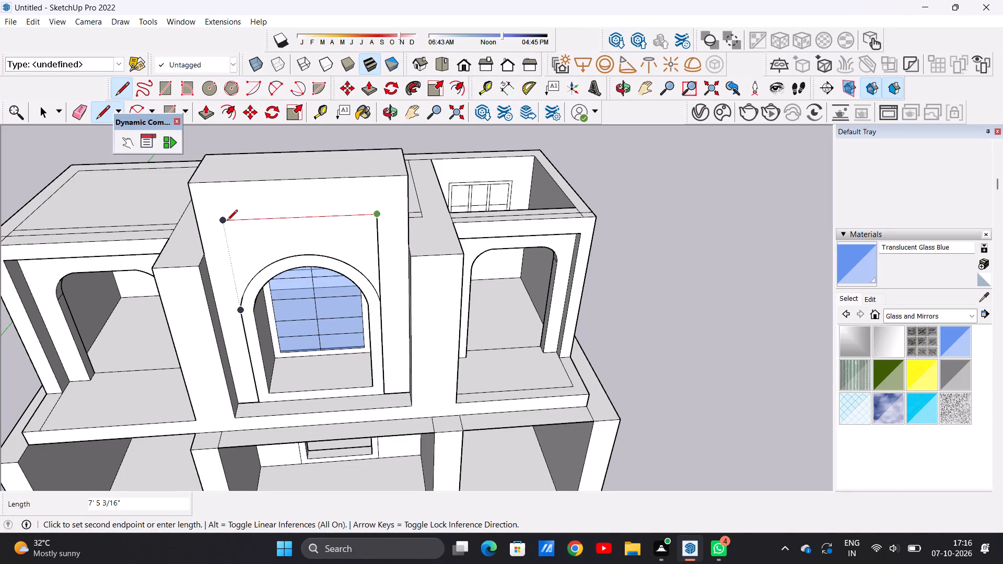
pyautogui.click(238, 309)
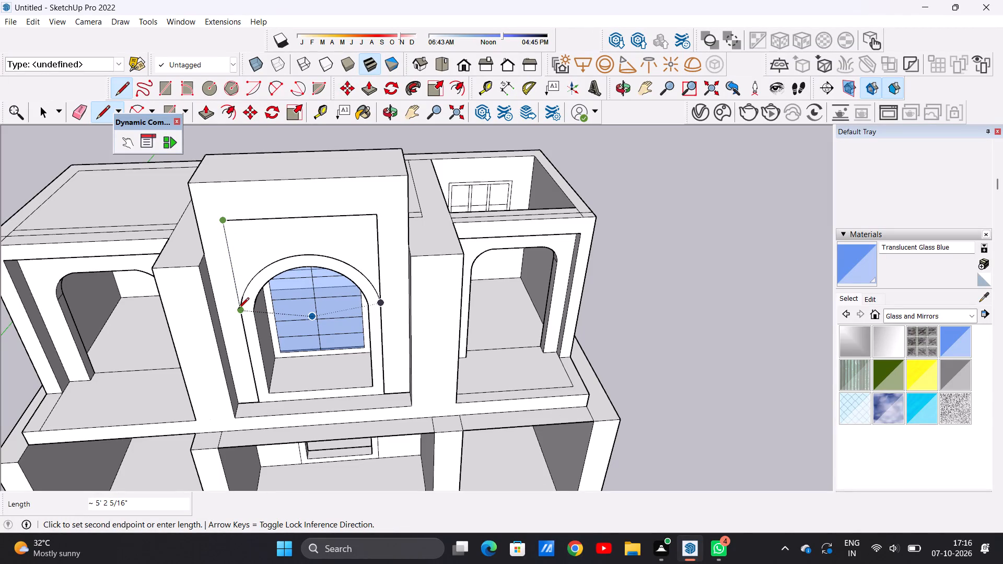
pyautogui.press('space')
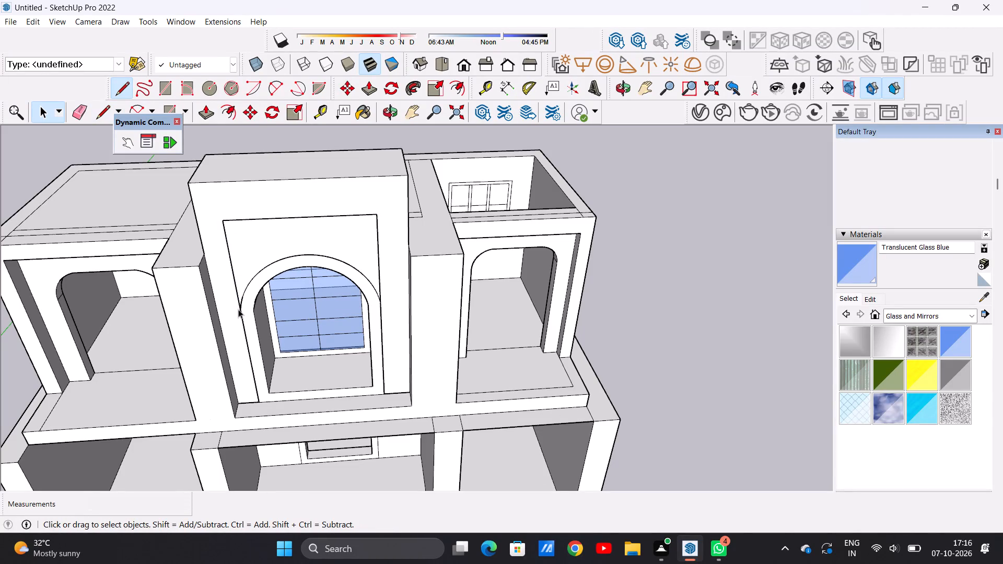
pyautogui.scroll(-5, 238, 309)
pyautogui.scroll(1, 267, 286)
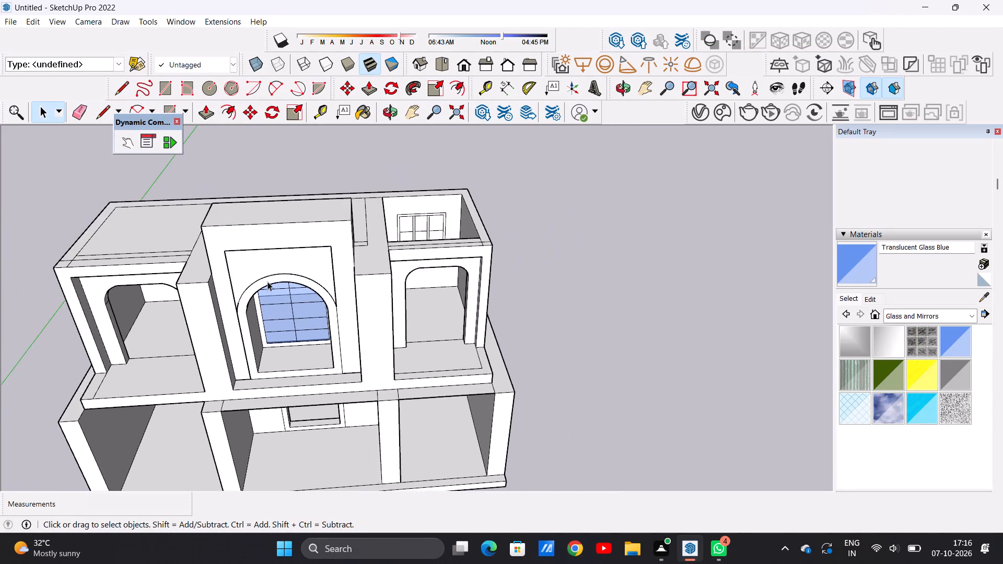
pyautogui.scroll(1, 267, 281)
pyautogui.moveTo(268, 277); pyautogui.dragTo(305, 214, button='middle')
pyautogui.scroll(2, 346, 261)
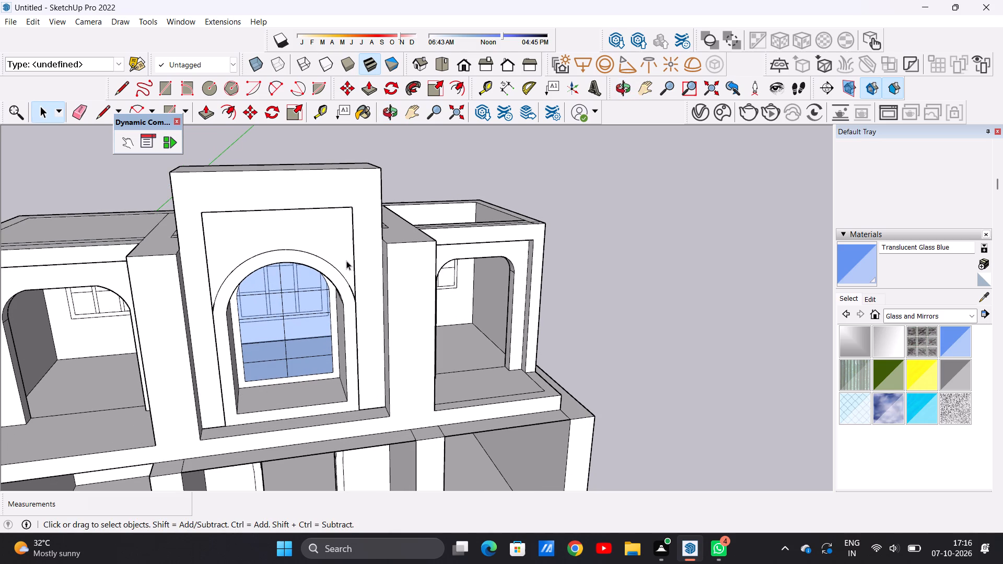
# Examine the frame drawn around the arched window on the central block from several angles.
pyautogui.scroll(4, 303, 237)
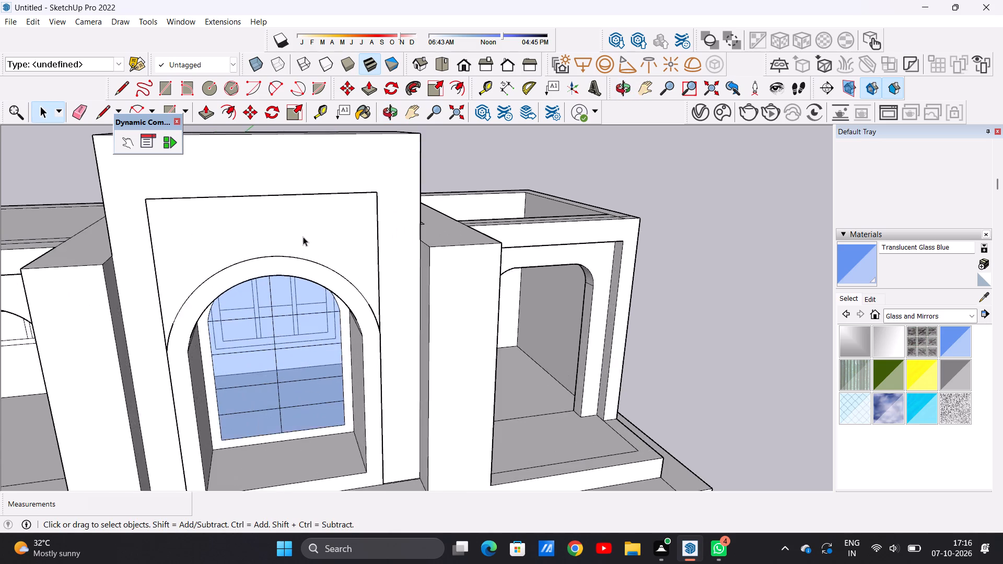
pyautogui.scroll(-13, 307, 236)
pyautogui.scroll(5, 305, 201)
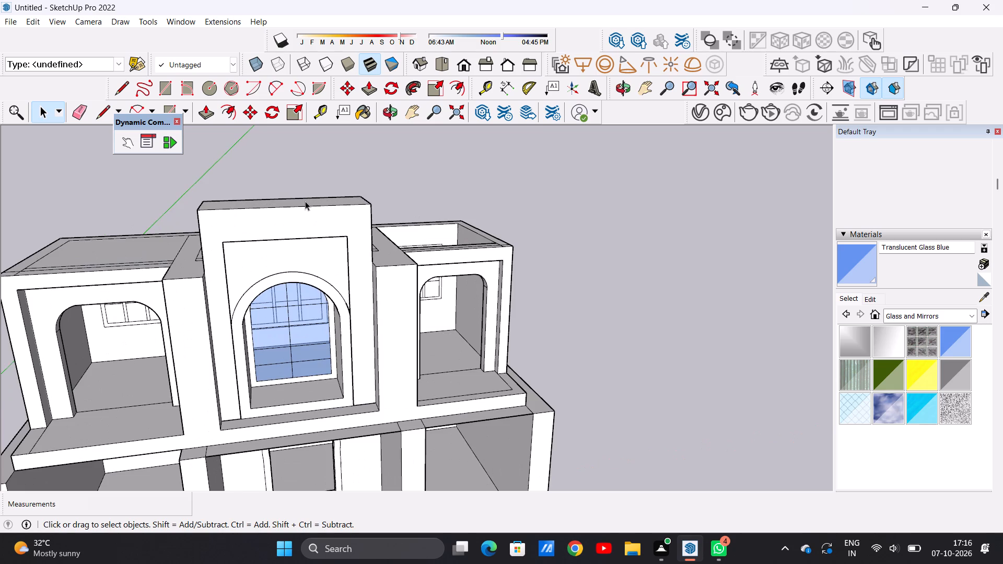
pyautogui.scroll(-4, 310, 210)
pyautogui.moveTo(333, 207); pyautogui.dragTo(314, 175, button='middle')
pyautogui.scroll(3, 321, 181)
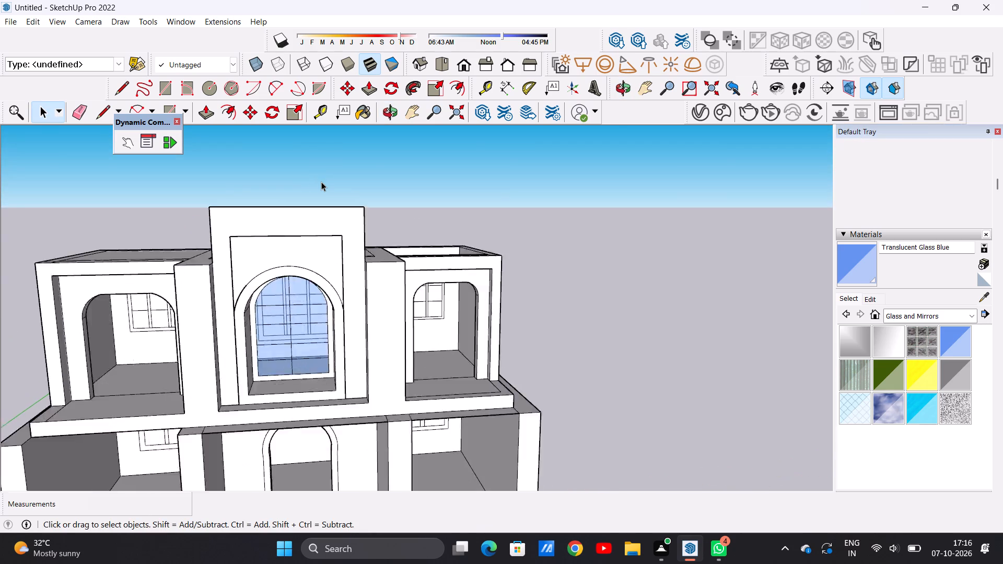
pyautogui.scroll(3, 321, 182)
pyautogui.press('p')
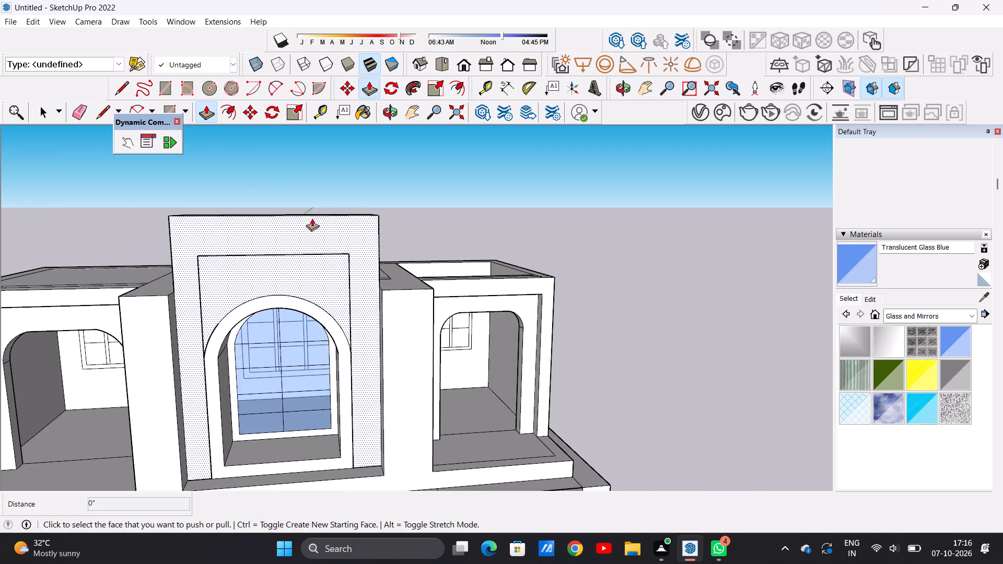
pyautogui.moveTo(316, 222); pyautogui.dragTo(316, 292, button='middle')
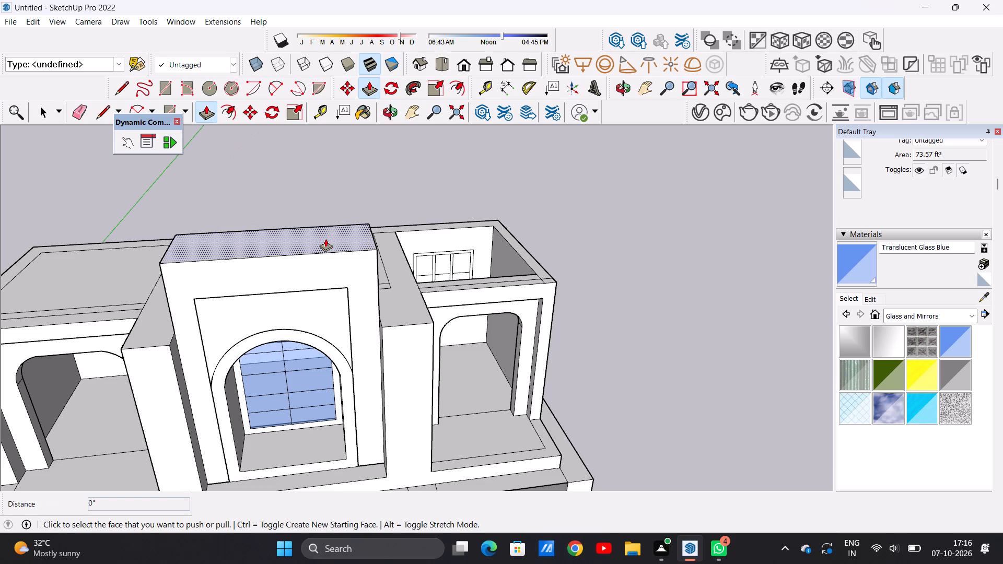
pyautogui.press('space')
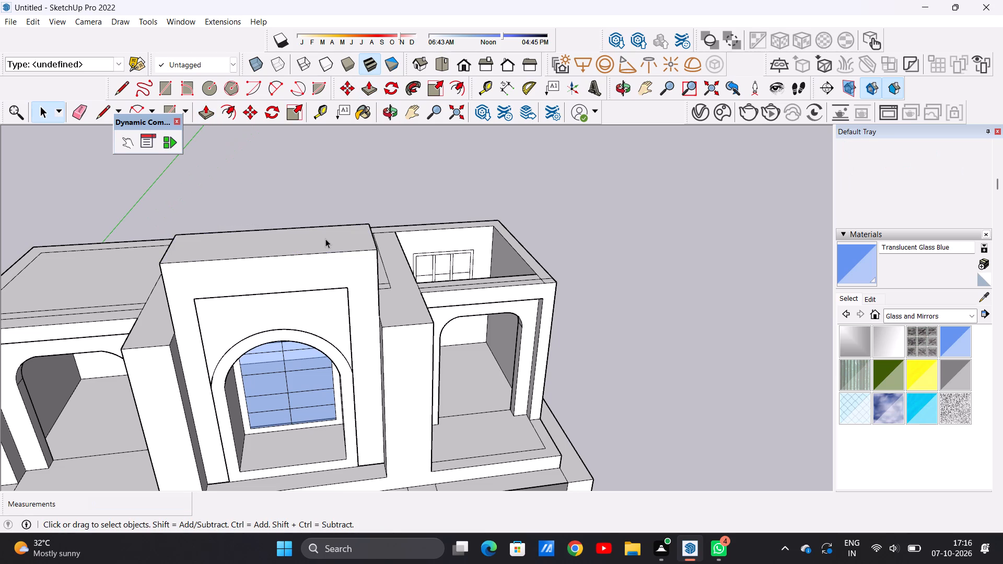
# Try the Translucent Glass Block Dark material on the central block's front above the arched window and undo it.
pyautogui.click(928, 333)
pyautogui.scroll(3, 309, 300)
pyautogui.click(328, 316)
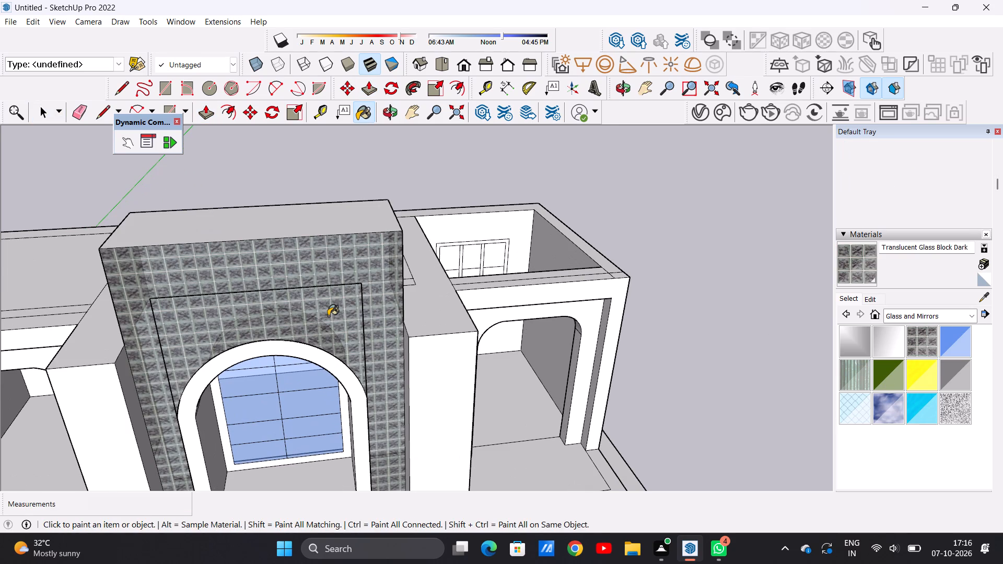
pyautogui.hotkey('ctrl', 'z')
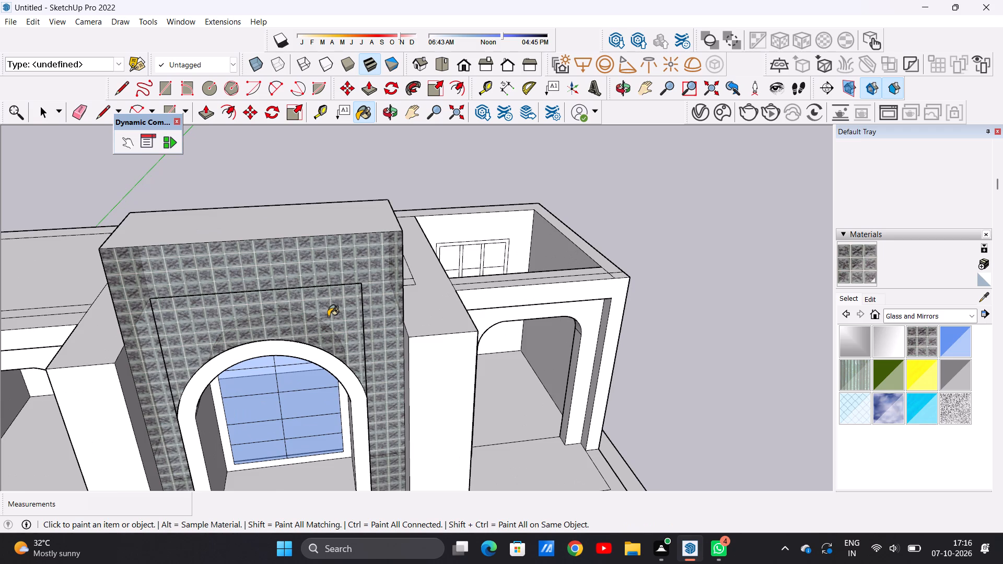
# Undo the vertical and horizontal frame lines drawn above the arched window.
pyautogui.scroll(2, 346, 352)
pyautogui.hotkey('ctrl', 'z')
pyautogui.press('space')
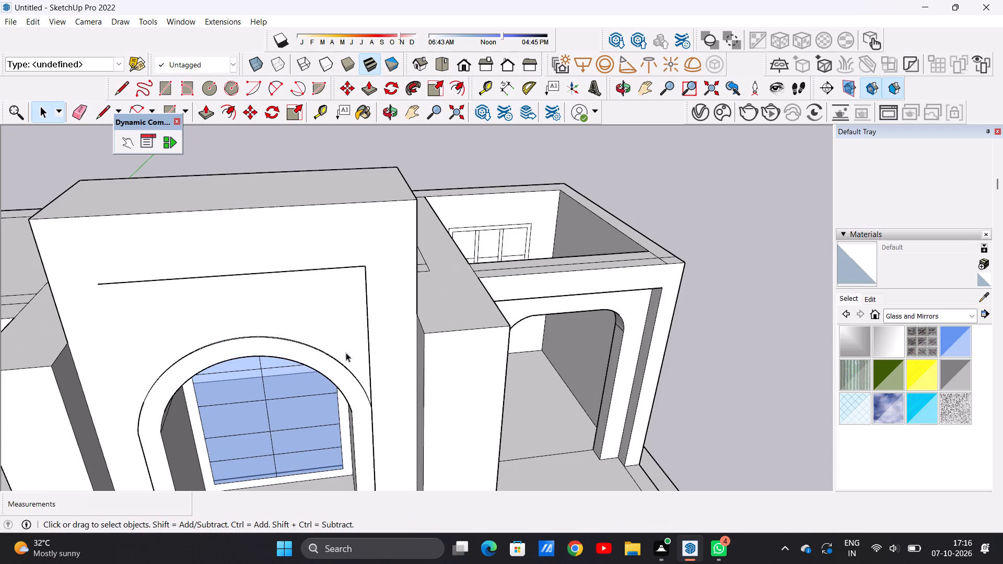
pyautogui.hotkey('ctrl', 'z')
pyautogui.hotkey('ctrl', 'z')
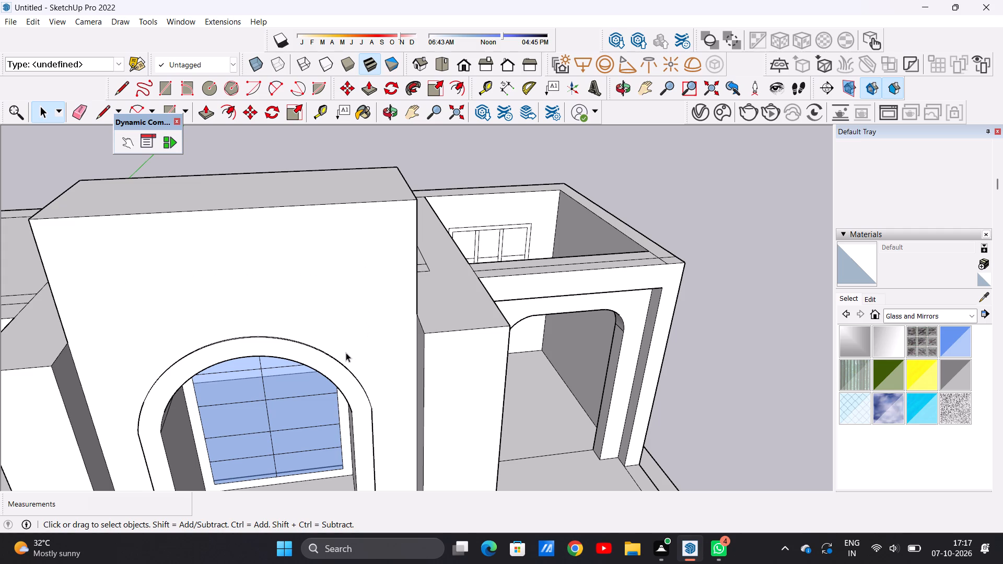
# Push/Pull the central block's front face about 5/8" to align it with the outer arch band's face.
pyautogui.scroll(-20, 349, 347)
pyautogui.scroll(-19, 349, 347)
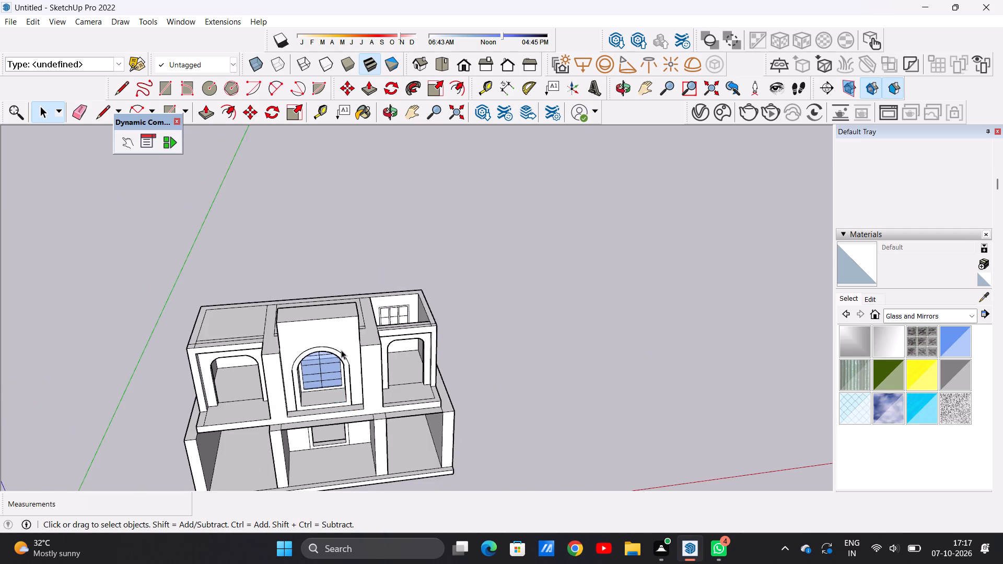
pyautogui.scroll(13, 341, 350)
pyautogui.scroll(-1, 347, 350)
pyautogui.scroll(3, 347, 350)
pyautogui.moveTo(364, 352); pyautogui.dragTo(255, 352, button='middle')
pyautogui.scroll(4, 306, 362)
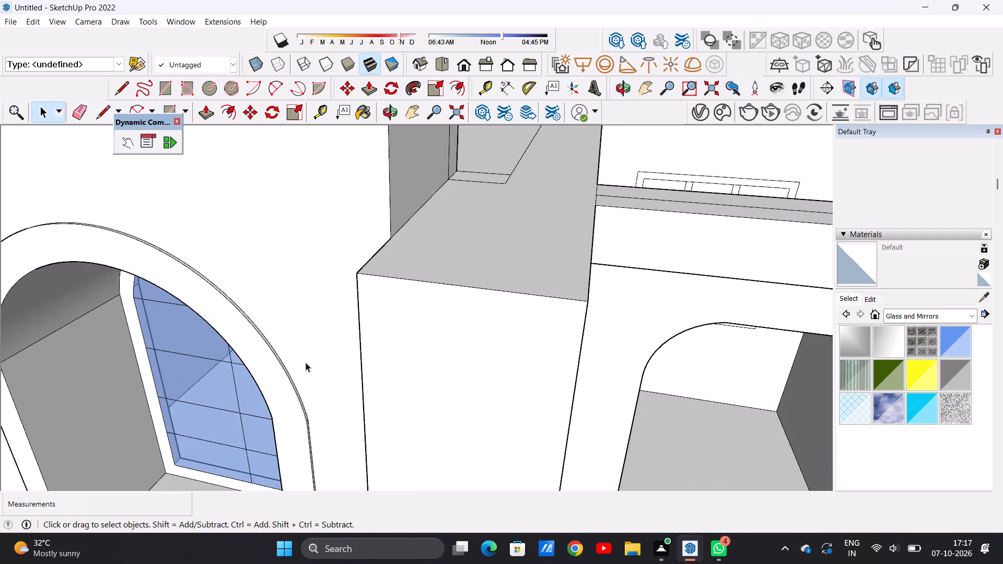
pyautogui.scroll(9, 306, 362)
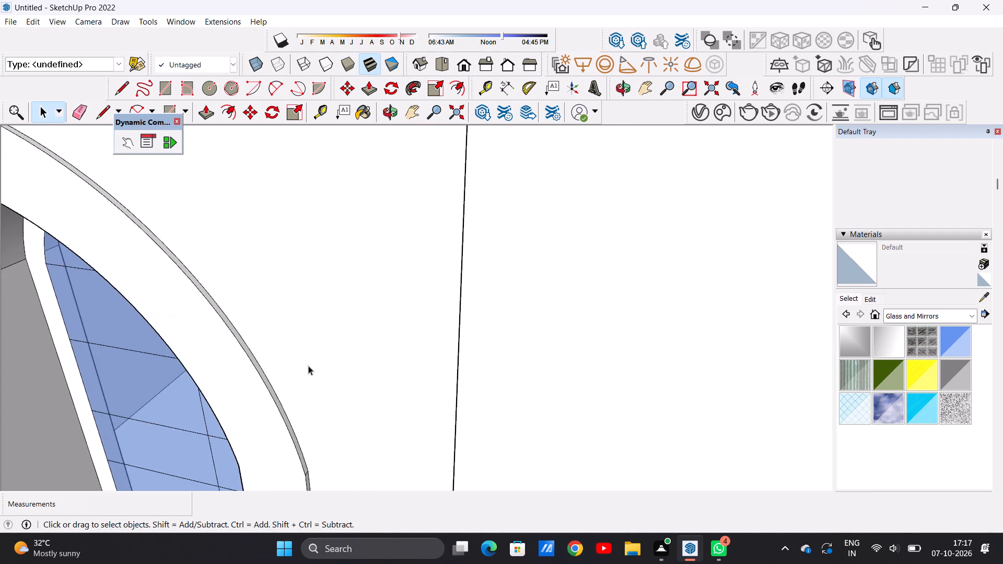
pyautogui.press('p')
pyautogui.click(317, 361)
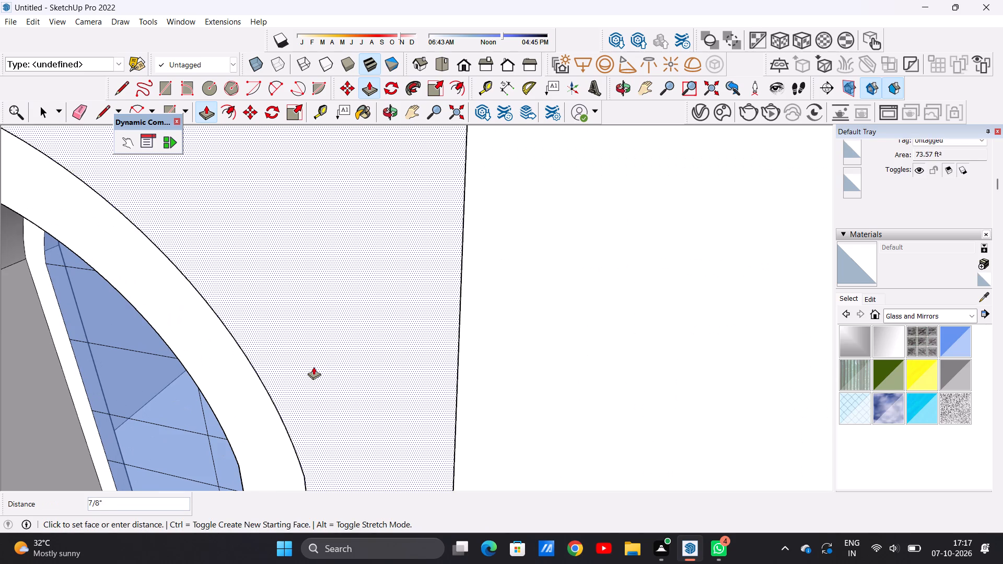
pyautogui.scroll(-8, 320, 359)
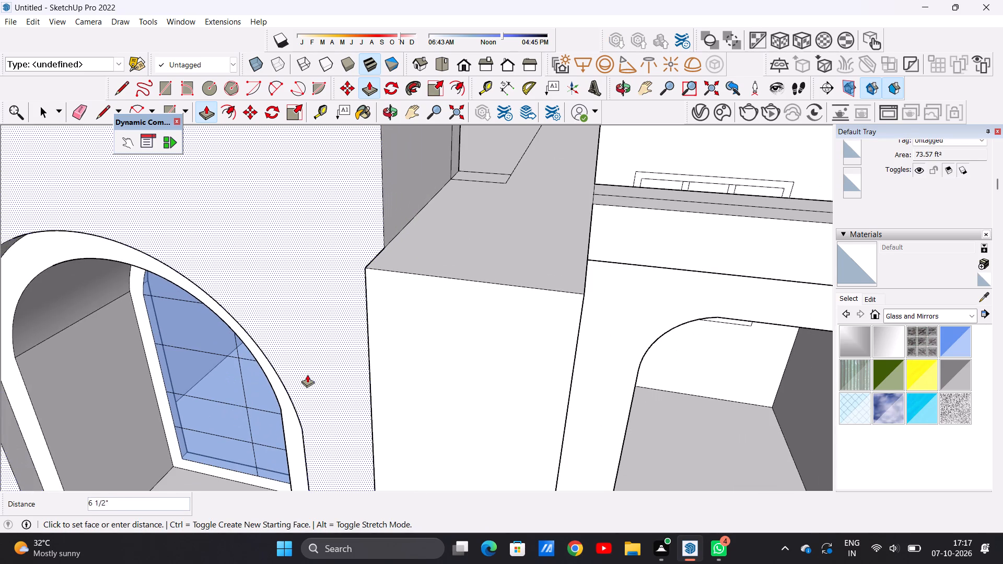
pyautogui.scroll(-6, 343, 339)
pyautogui.moveTo(296, 353); pyautogui.dragTo(302, 350, button='middle')
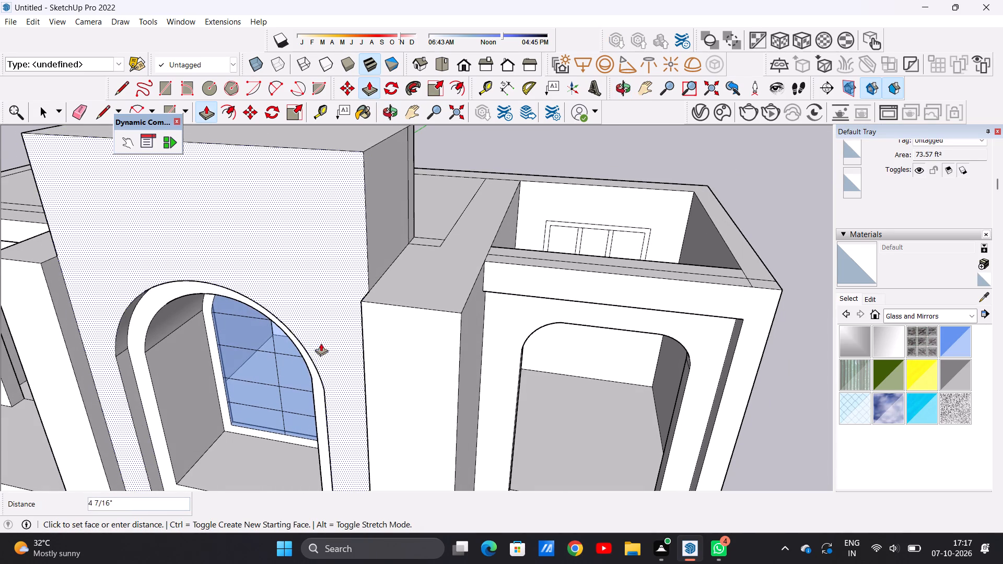
pyautogui.scroll(18, 311, 336)
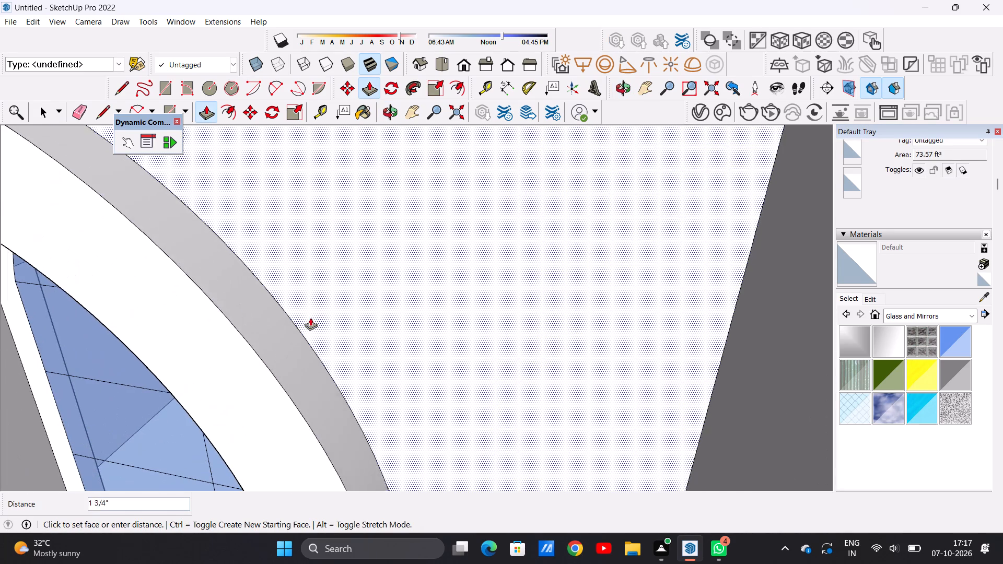
pyautogui.moveTo(291, 332); pyautogui.dragTo(357, 293, button='middle')
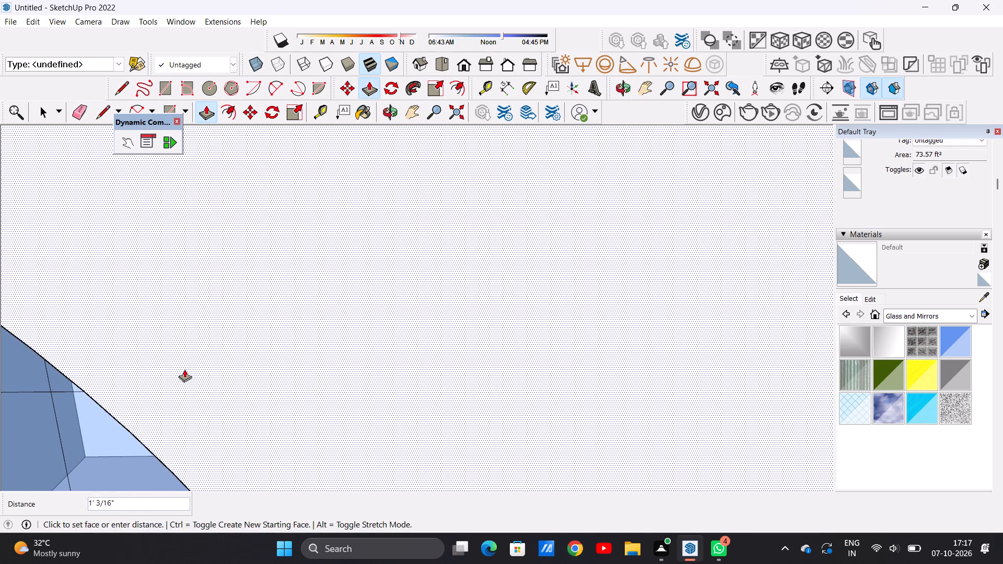
pyautogui.scroll(-14, 282, 324)
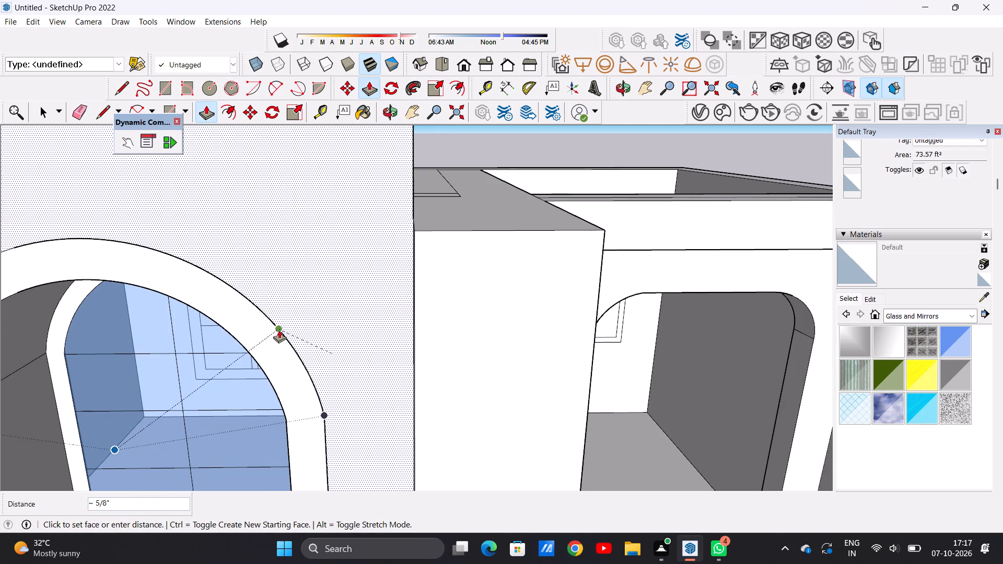
pyautogui.click(279, 330)
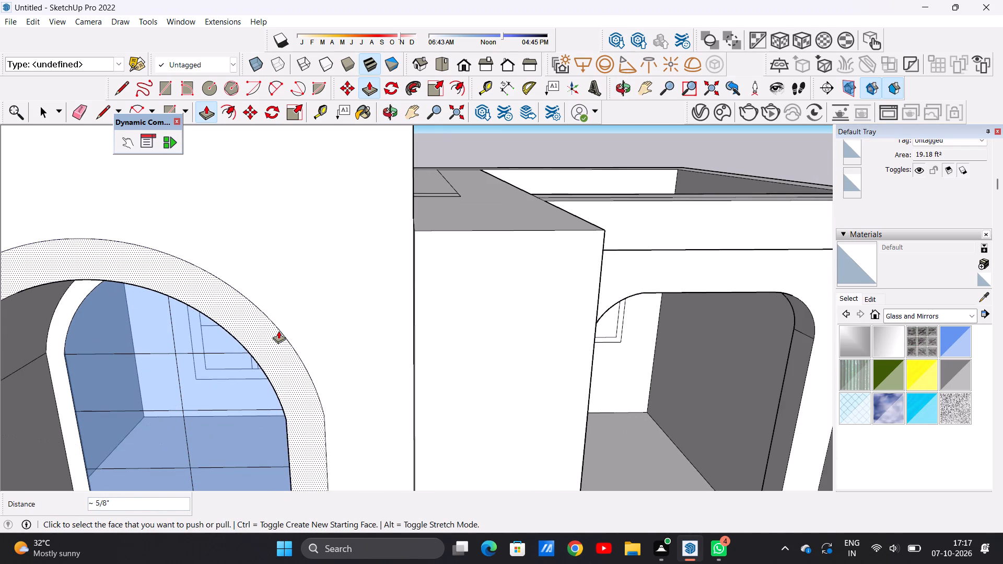
pyautogui.press('space')
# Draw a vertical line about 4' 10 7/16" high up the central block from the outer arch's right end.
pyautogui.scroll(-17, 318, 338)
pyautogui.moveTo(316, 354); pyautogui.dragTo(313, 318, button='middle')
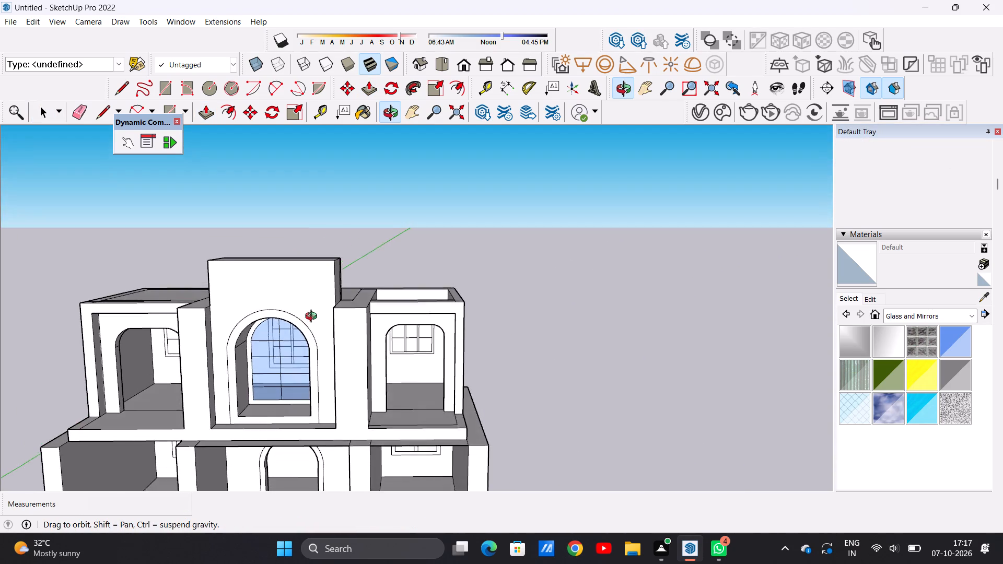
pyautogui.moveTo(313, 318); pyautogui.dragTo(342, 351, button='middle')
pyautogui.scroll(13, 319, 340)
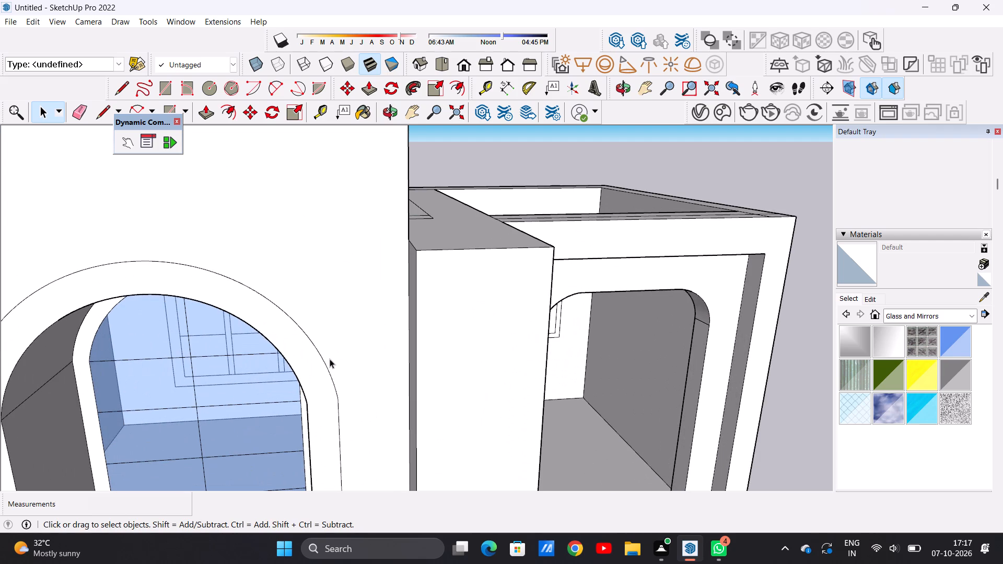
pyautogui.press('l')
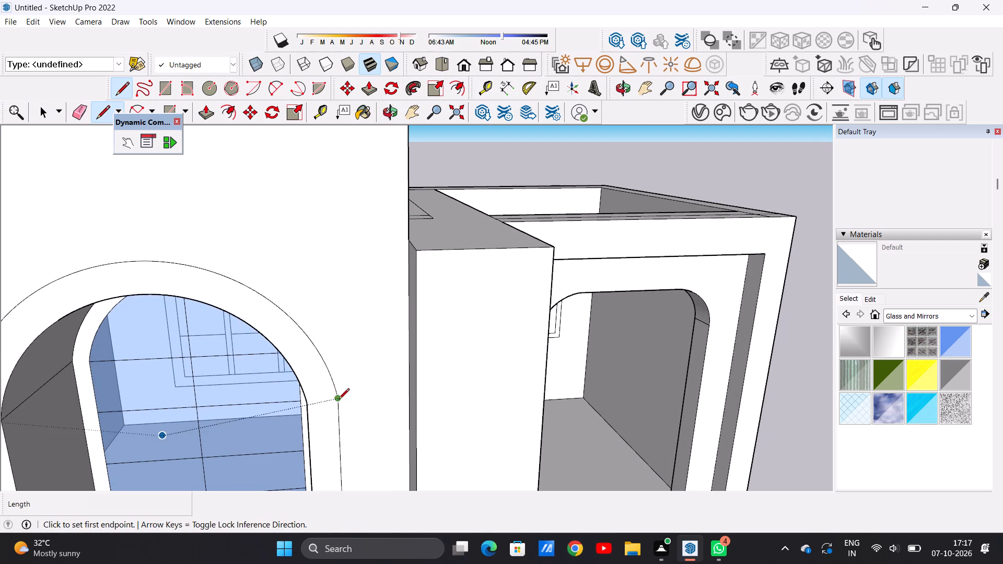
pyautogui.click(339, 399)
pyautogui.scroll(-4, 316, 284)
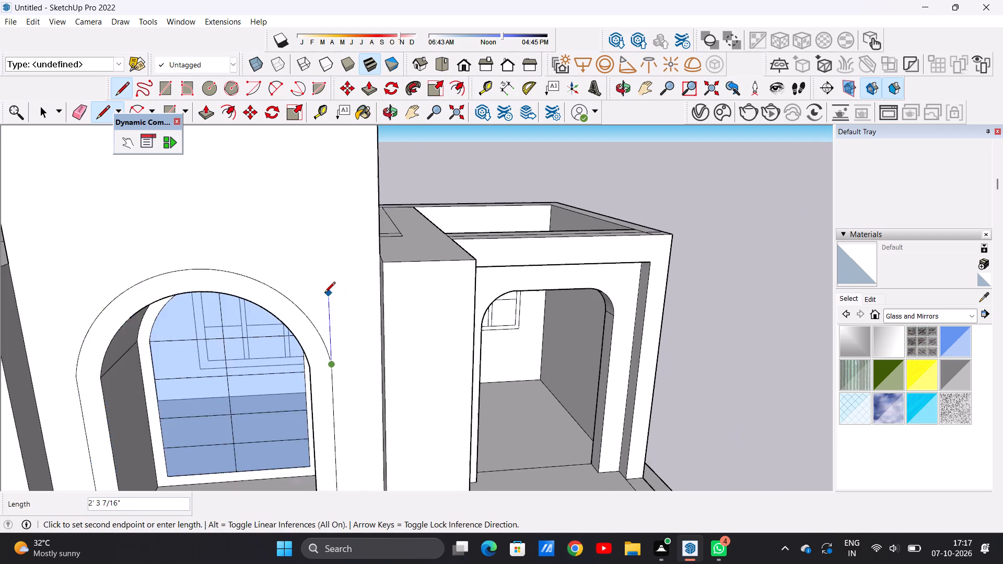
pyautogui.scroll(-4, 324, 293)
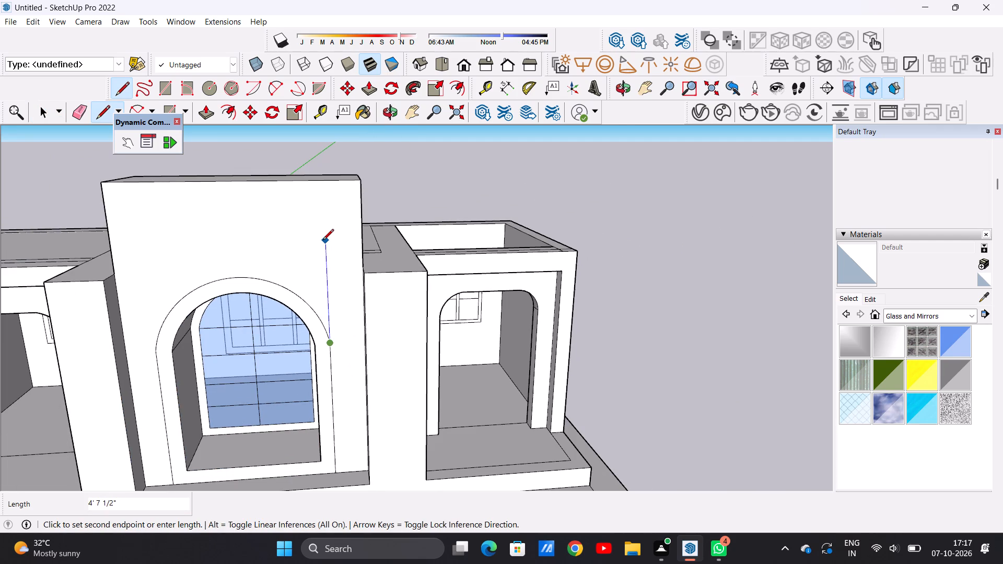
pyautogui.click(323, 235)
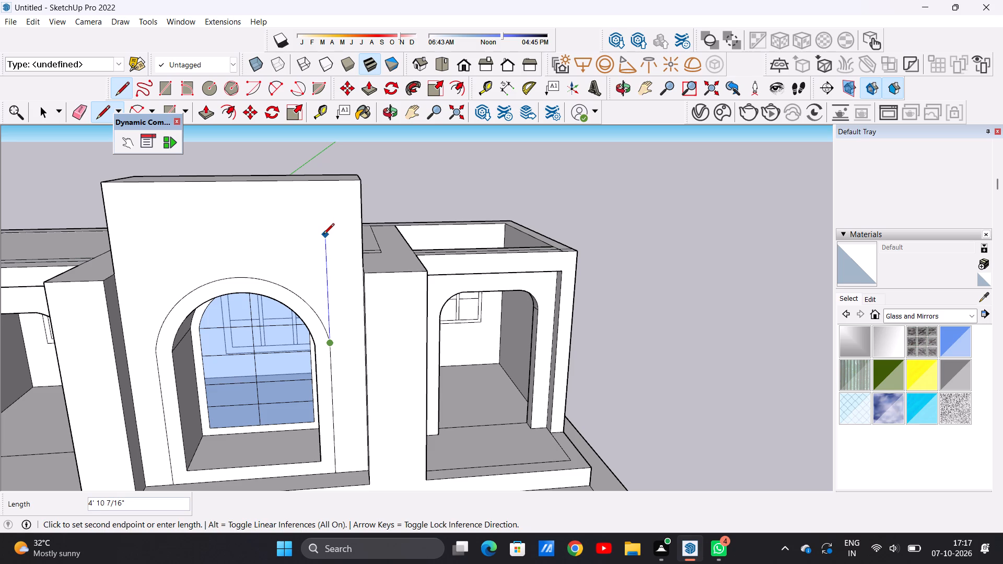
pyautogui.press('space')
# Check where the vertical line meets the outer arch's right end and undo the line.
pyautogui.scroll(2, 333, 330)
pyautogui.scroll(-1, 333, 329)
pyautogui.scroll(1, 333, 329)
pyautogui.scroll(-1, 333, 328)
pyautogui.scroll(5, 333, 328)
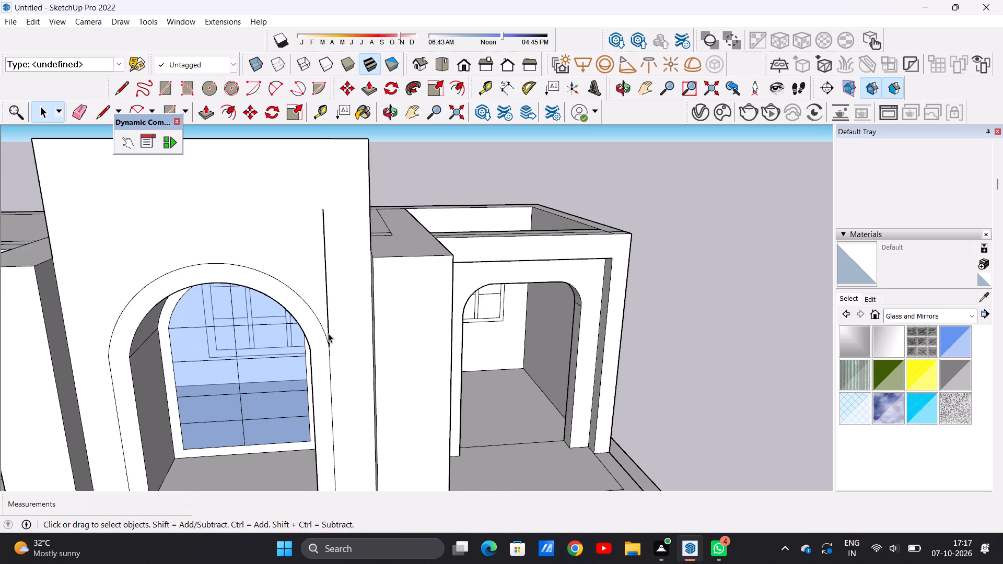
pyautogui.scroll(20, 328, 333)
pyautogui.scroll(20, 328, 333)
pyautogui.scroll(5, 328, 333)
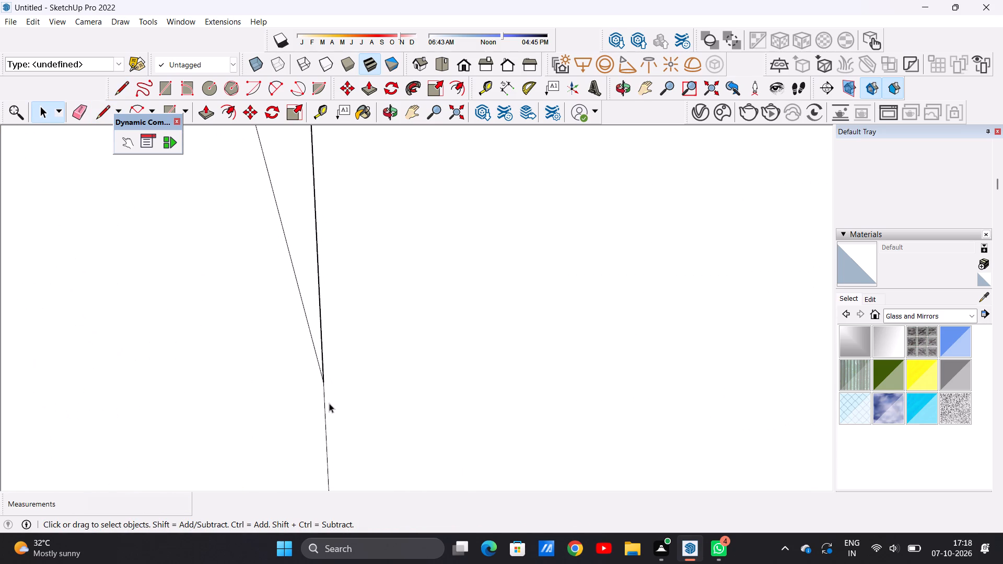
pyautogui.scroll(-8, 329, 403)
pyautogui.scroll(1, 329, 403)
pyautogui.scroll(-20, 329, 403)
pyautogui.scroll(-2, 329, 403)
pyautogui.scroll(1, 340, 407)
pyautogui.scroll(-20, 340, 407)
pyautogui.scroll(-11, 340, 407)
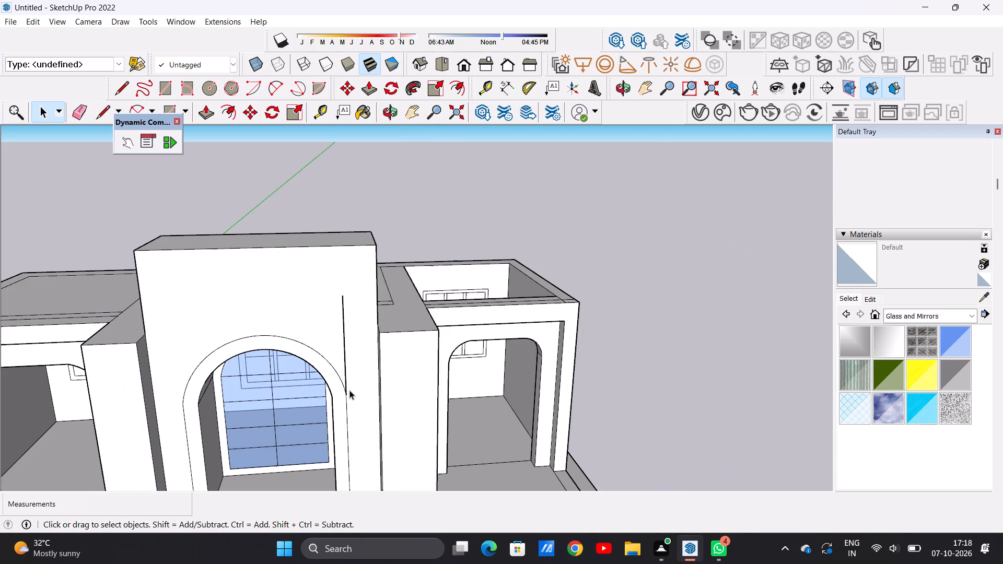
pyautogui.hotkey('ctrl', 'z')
# Draw a frame above the outer arch with sides about 4' 3 3/4" high and a top line about 7' 1 3/8" long.
pyautogui.press('l')
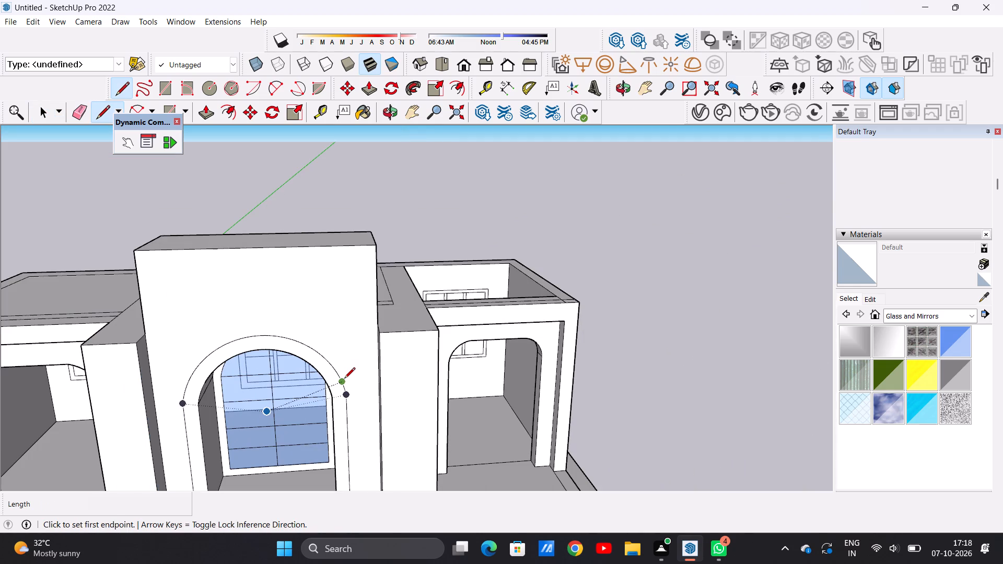
pyautogui.click(344, 379)
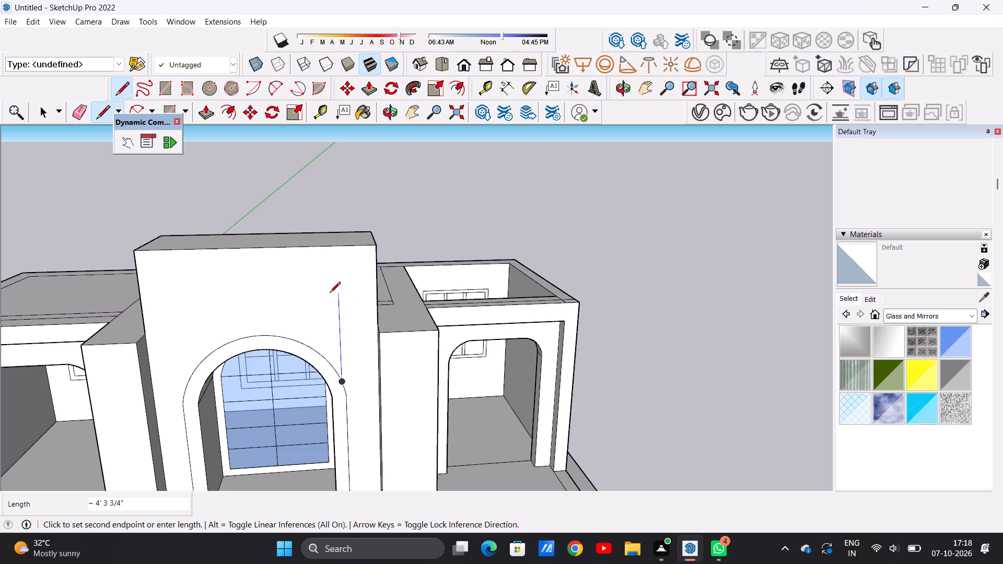
pyautogui.click(330, 293)
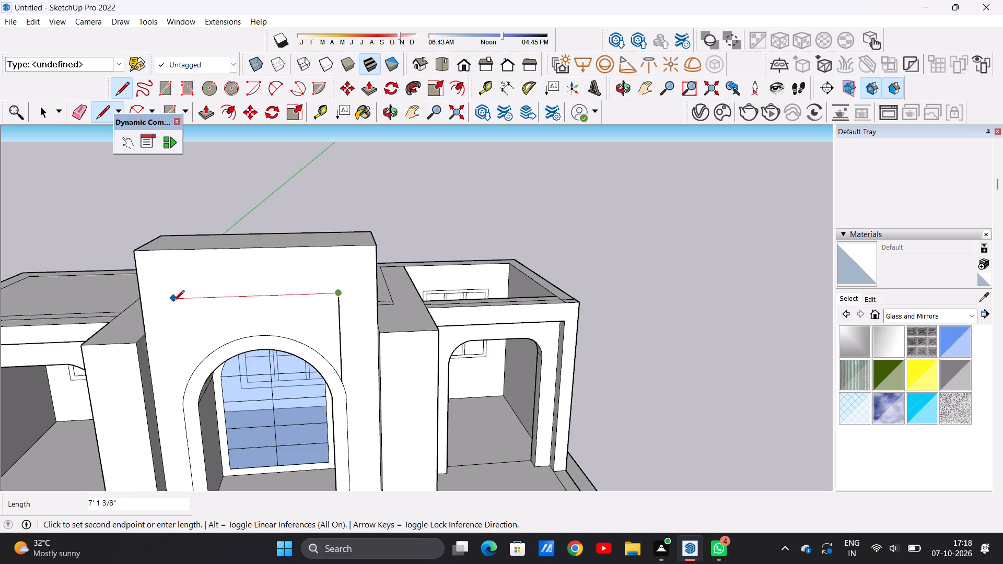
pyautogui.click(174, 300)
pyautogui.click(179, 387)
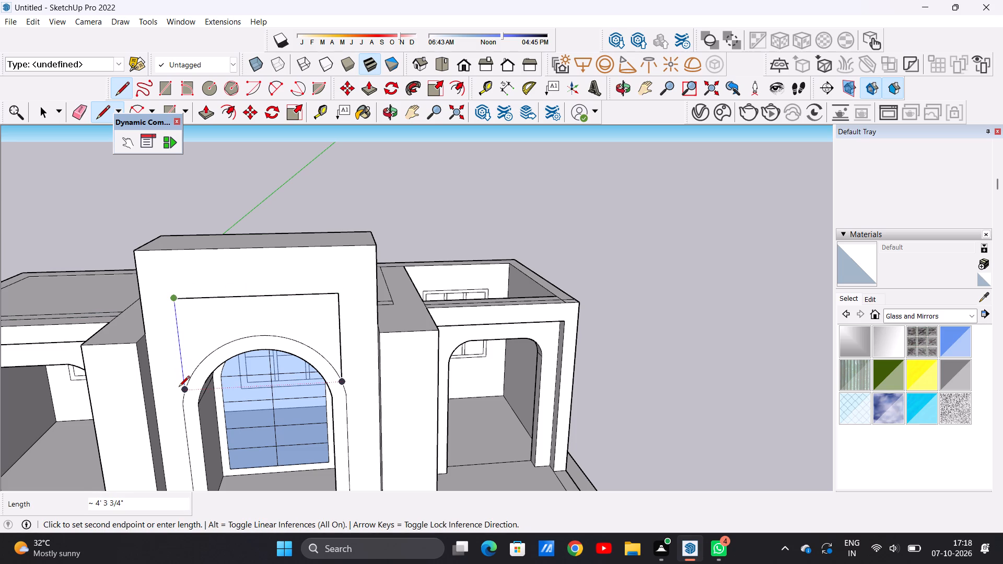
# Extend the frame's left side line about 3/4" down to meet the outer arch's curve.
pyautogui.press('space')
pyautogui.scroll(6, 205, 394)
pyautogui.moveTo(170, 383); pyautogui.dragTo(256, 387, button='middle')
pyautogui.scroll(20, 241, 445)
pyautogui.scroll(5, 241, 445)
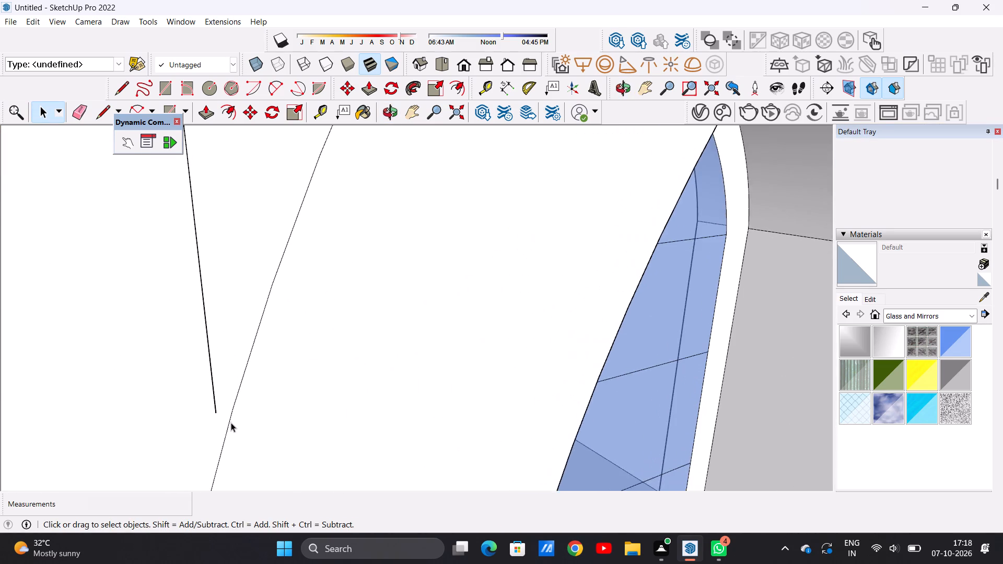
pyautogui.scroll(7, 231, 422)
pyautogui.press('l')
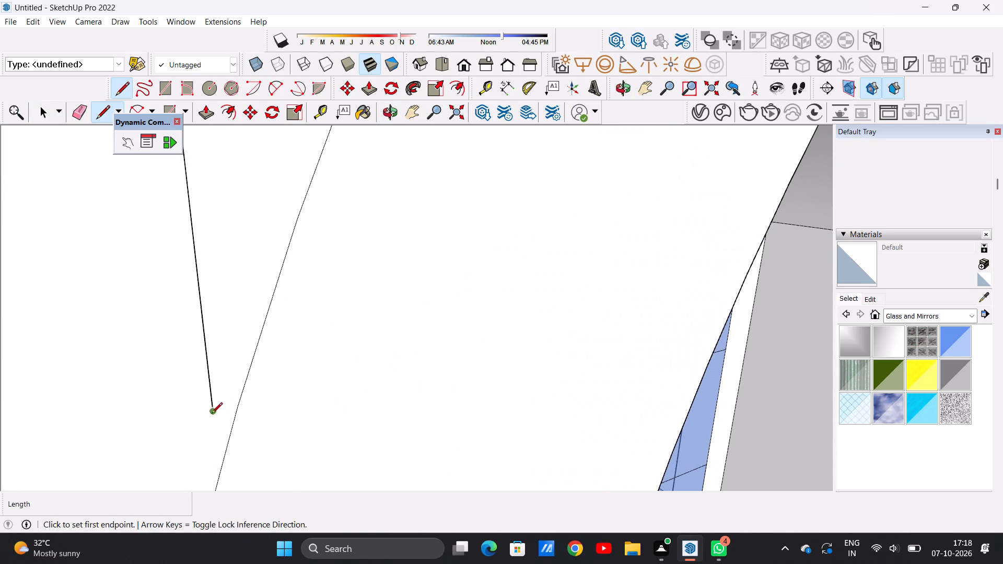
pyautogui.click(211, 414)
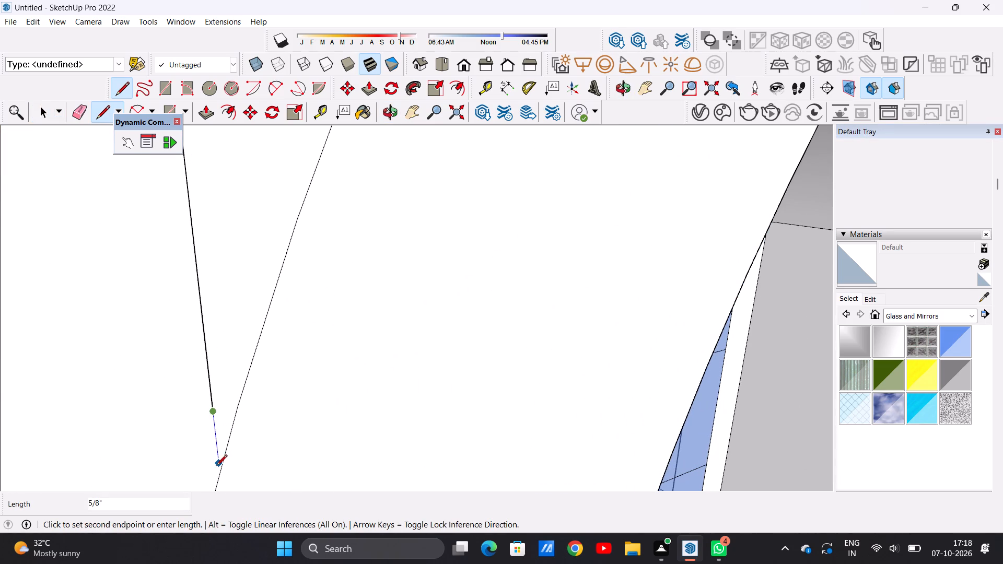
pyautogui.click(214, 474)
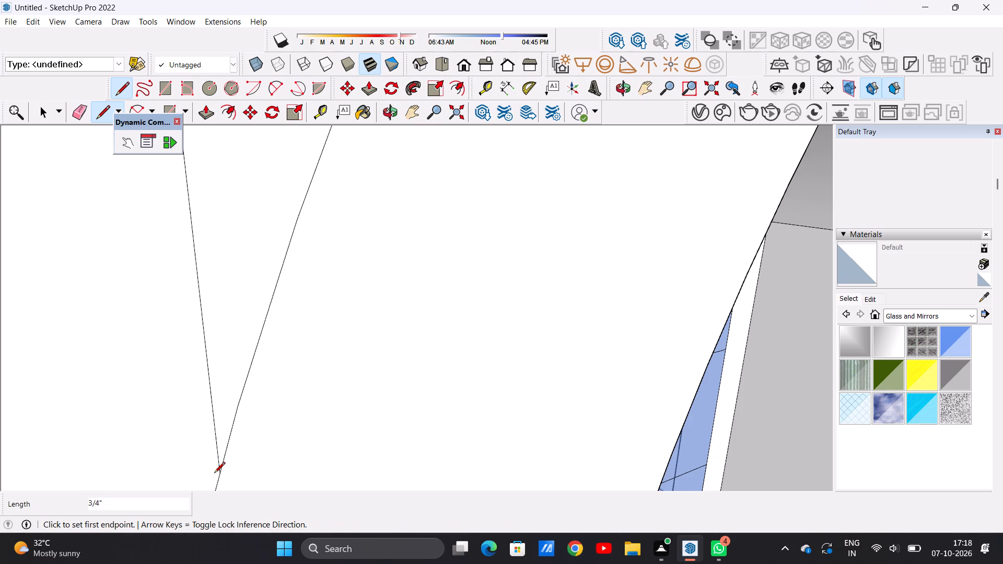
pyautogui.press('space')
# Examine the completed frame outline above the arched window on the central block.
pyautogui.scroll(-20, 197, 365)
pyautogui.scroll(-20, 197, 365)
pyautogui.scroll(-3, 197, 365)
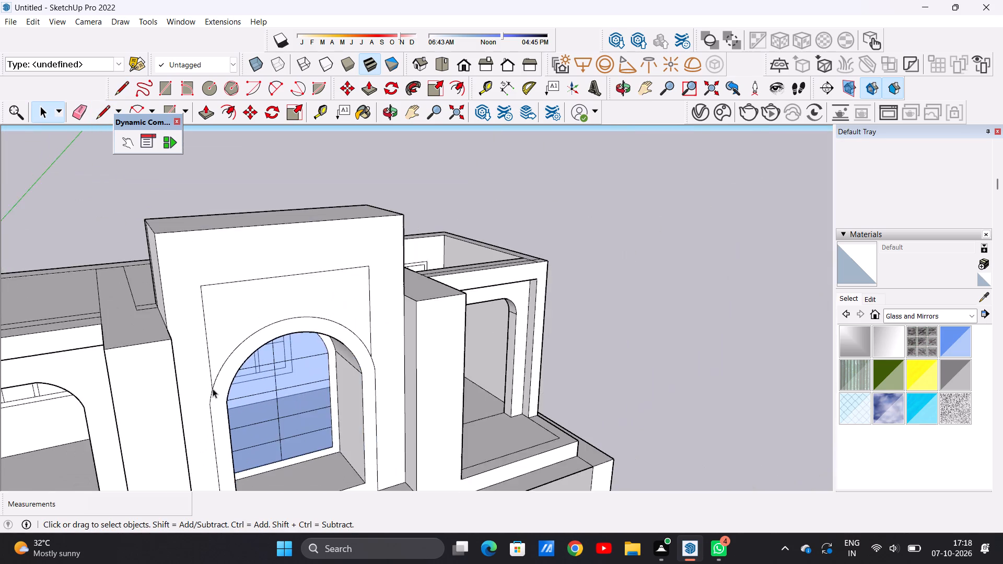
pyautogui.scroll(-7, 213, 389)
pyautogui.moveTo(326, 346); pyautogui.dragTo(255, 330, button='middle')
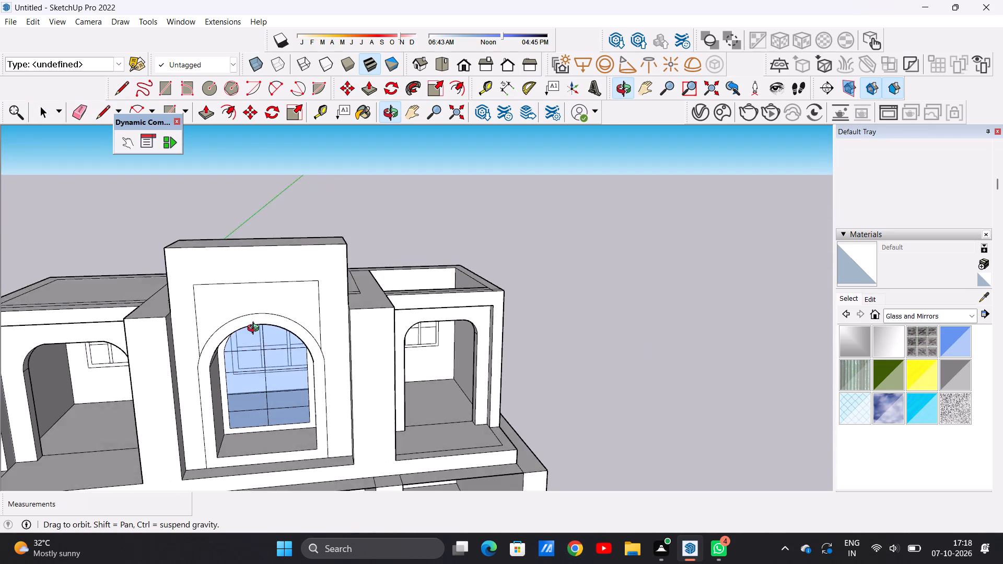
pyautogui.moveTo(255, 330); pyautogui.dragTo(259, 329, button='middle')
pyautogui.scroll(5, 299, 307)
pyautogui.scroll(-7, 299, 307)
pyautogui.scroll(4, 309, 304)
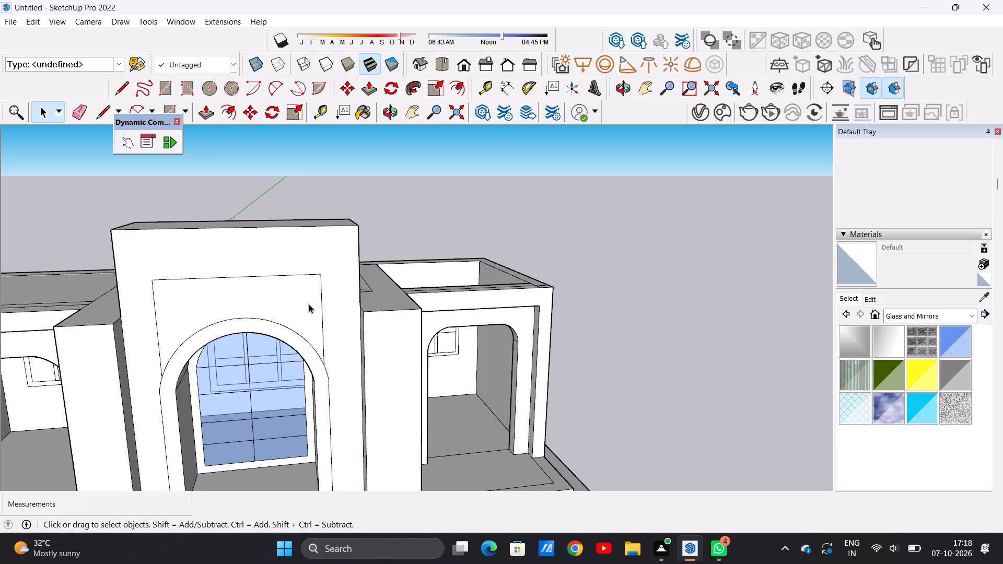
pyautogui.scroll(-13, 309, 304)
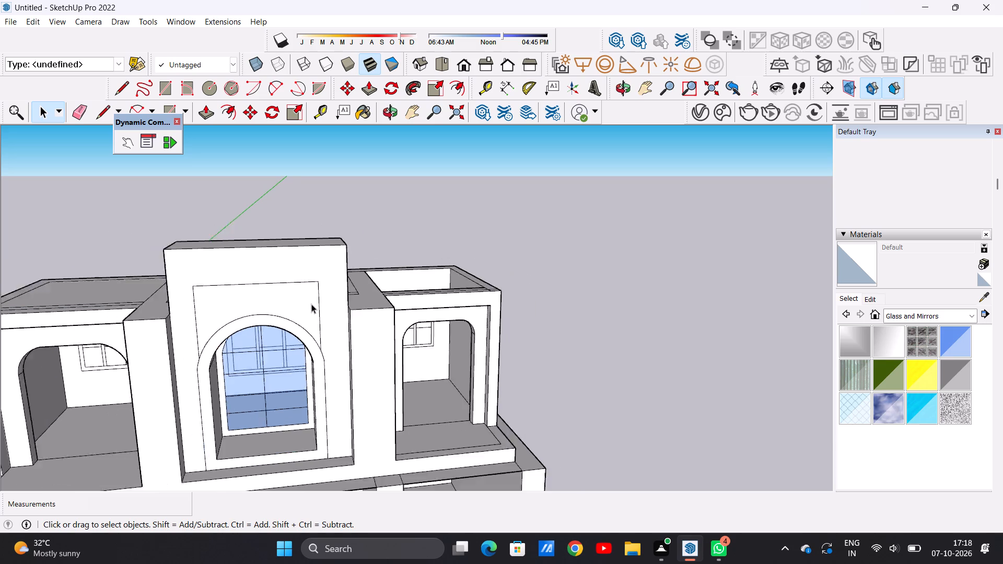
pyautogui.scroll(-2, 311, 304)
pyautogui.scroll(9, 321, 312)
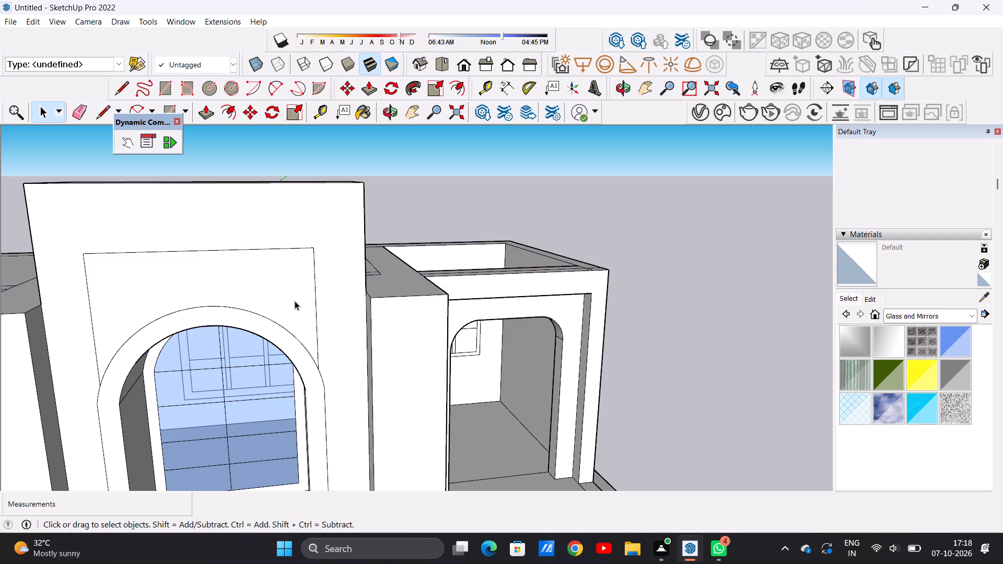
pyautogui.press('l')
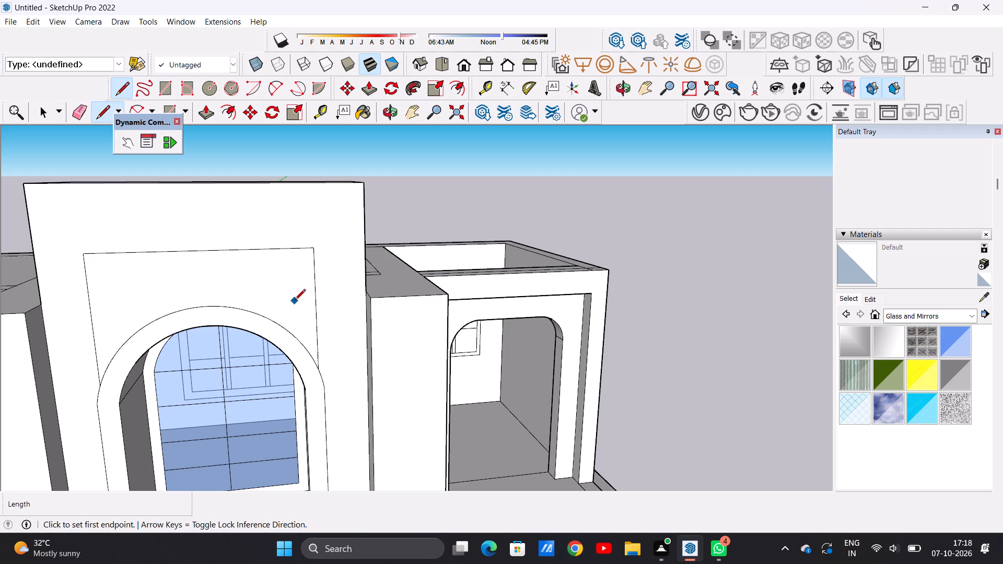
pyautogui.scroll(-9, 295, 301)
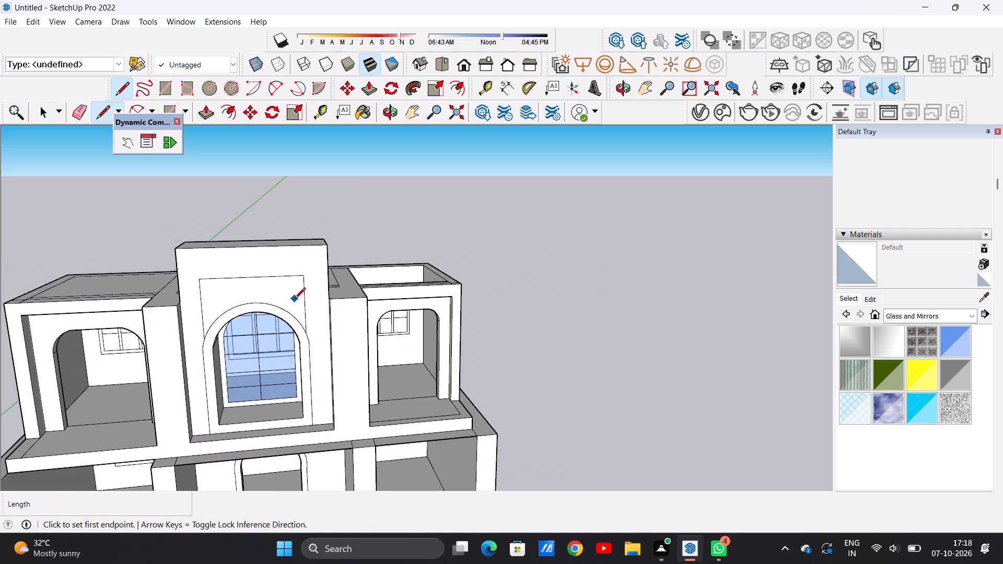
pyautogui.press('space')
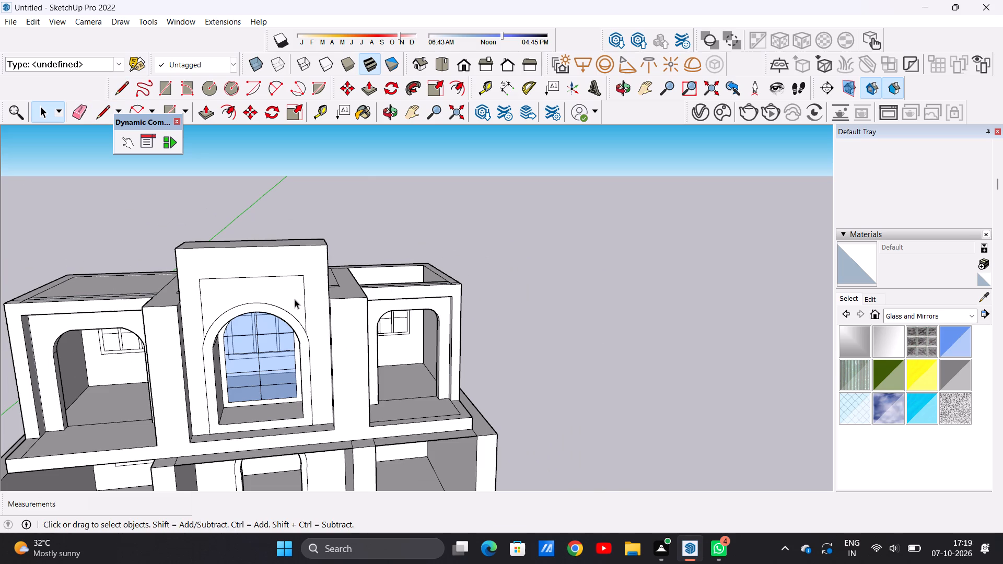
# Draw a rectangle about 8' 7 1/4" by 12' 5 13/16" around the arch and its frame on the central block's front face.
pyautogui.press('r')
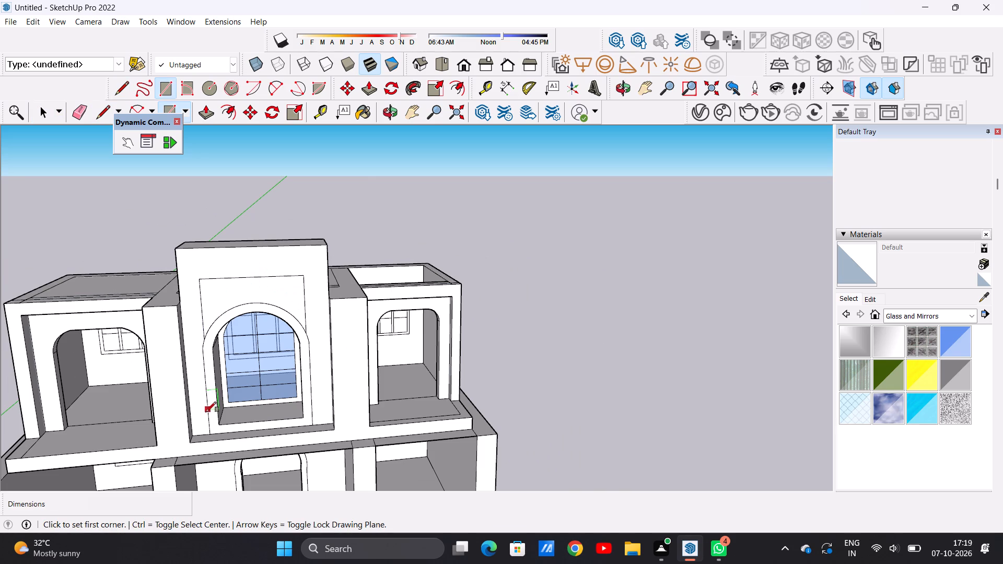
pyautogui.scroll(12, 204, 433)
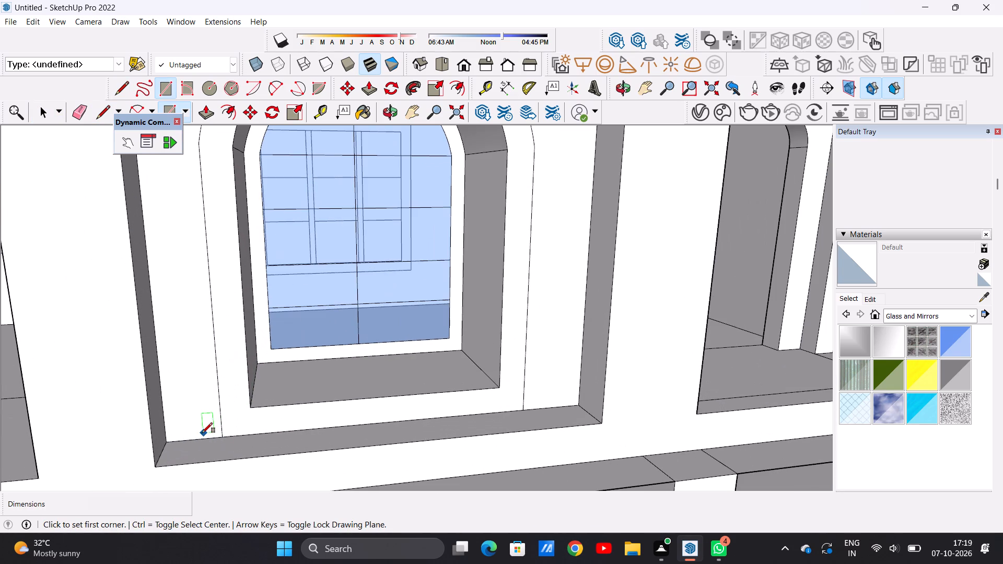
pyautogui.click(202, 436)
pyautogui.scroll(-8, 191, 325)
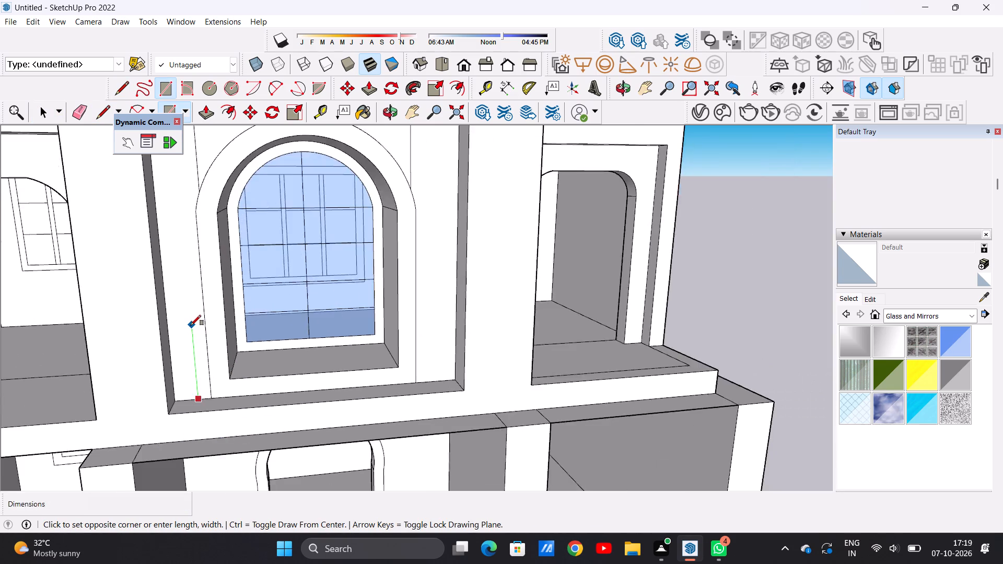
pyautogui.scroll(-12, 191, 325)
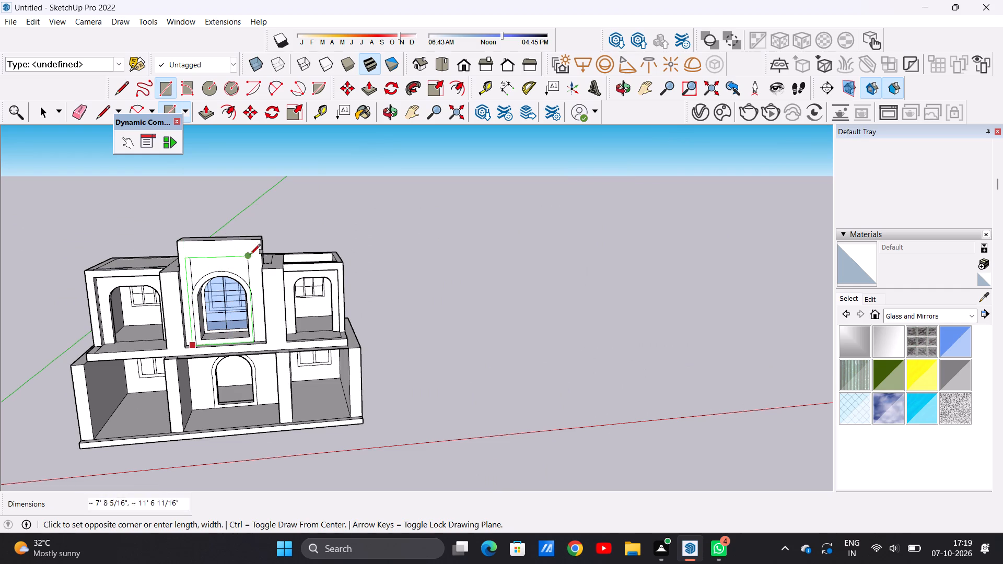
pyautogui.scroll(9, 257, 247)
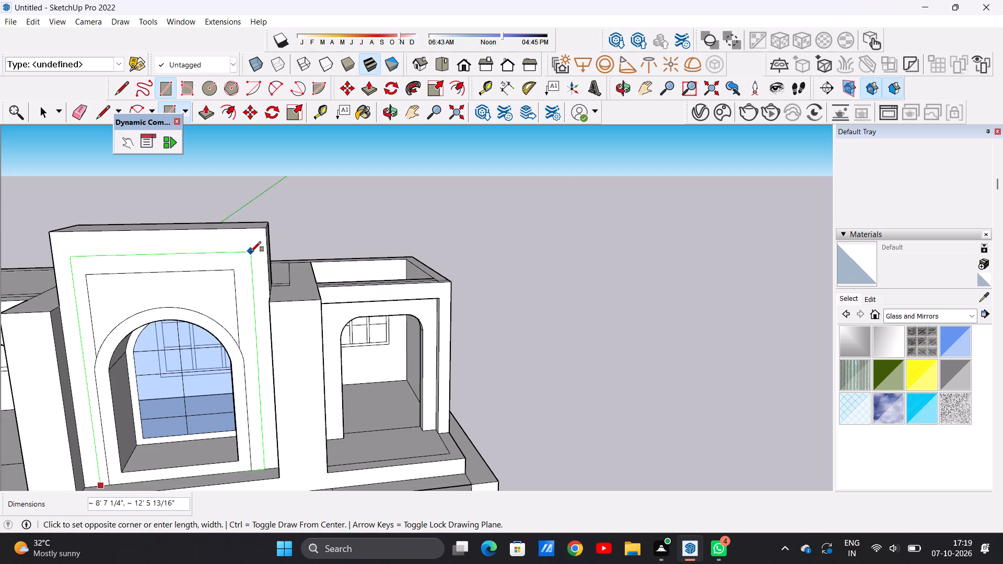
pyautogui.click(251, 252)
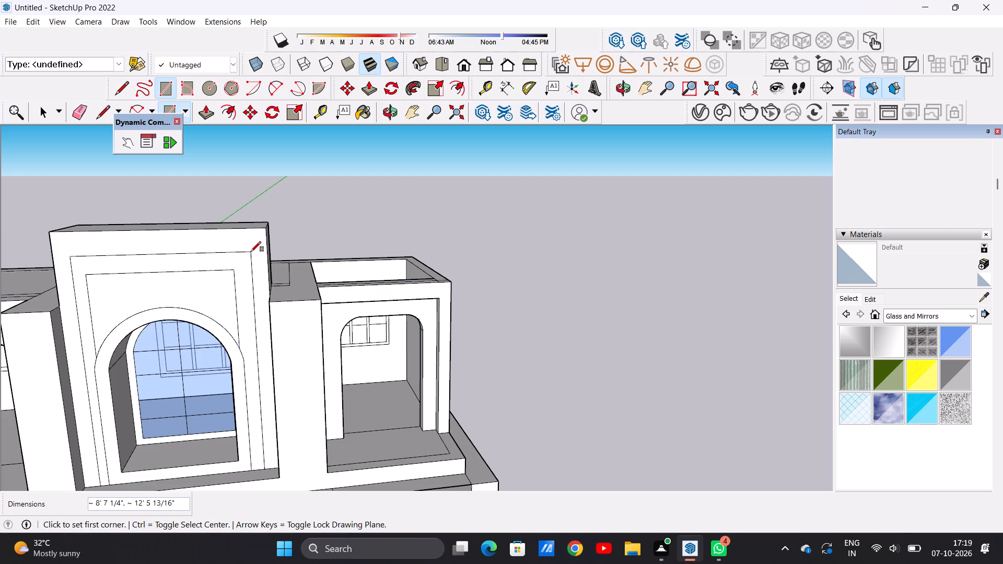
pyautogui.moveTo(194, 314); pyautogui.dragTo(277, 314, button='middle')
pyautogui.scroll(-6, 280, 316)
pyautogui.press('space')
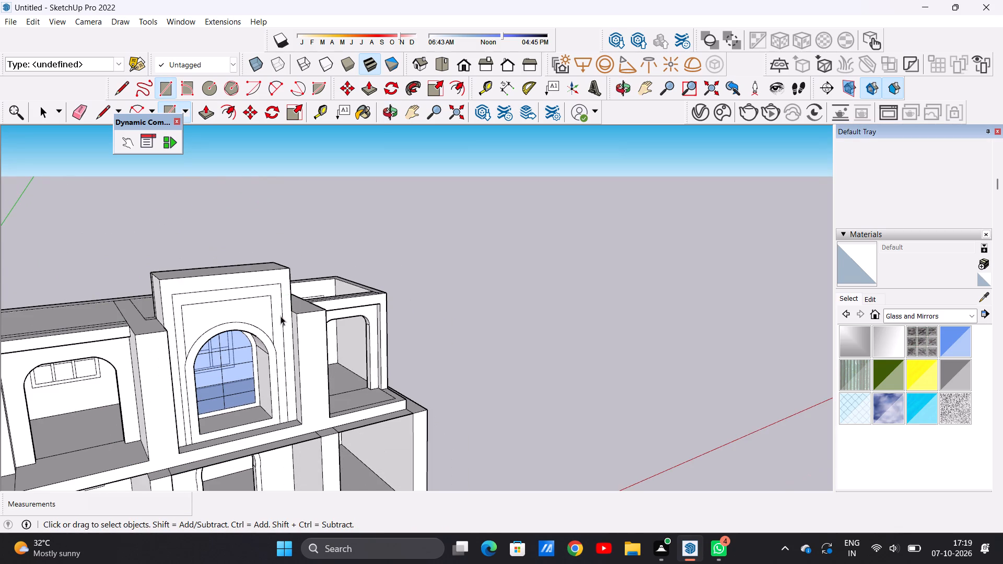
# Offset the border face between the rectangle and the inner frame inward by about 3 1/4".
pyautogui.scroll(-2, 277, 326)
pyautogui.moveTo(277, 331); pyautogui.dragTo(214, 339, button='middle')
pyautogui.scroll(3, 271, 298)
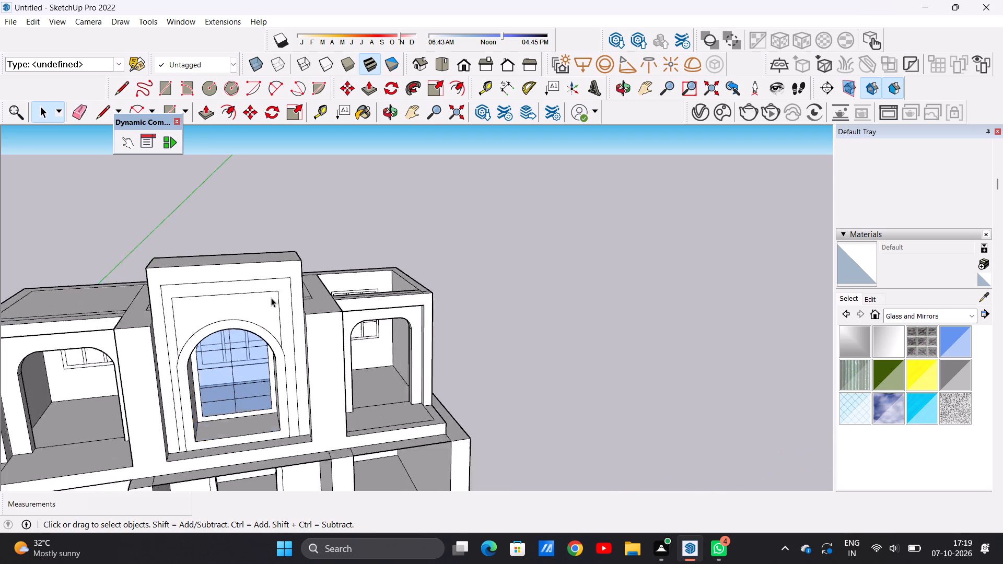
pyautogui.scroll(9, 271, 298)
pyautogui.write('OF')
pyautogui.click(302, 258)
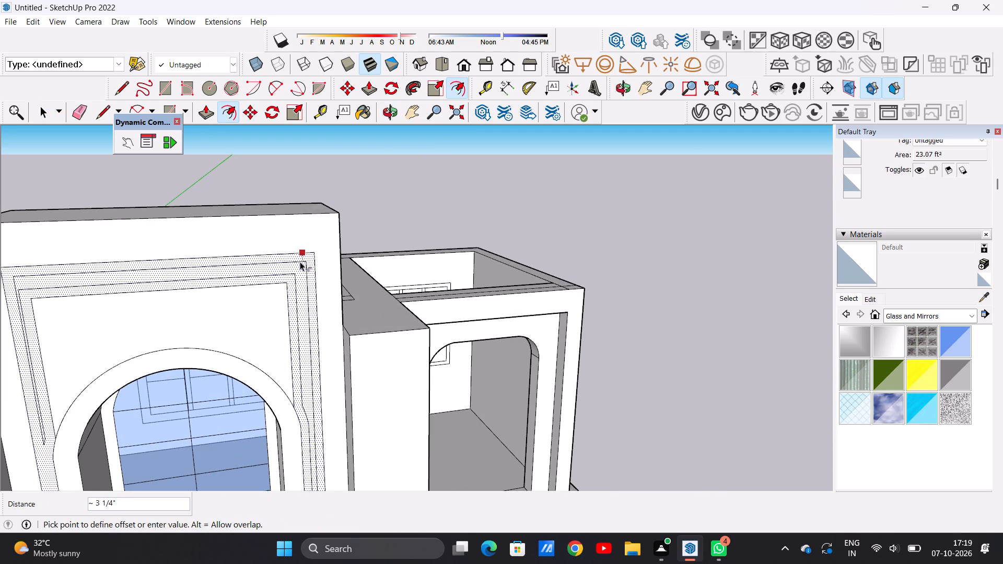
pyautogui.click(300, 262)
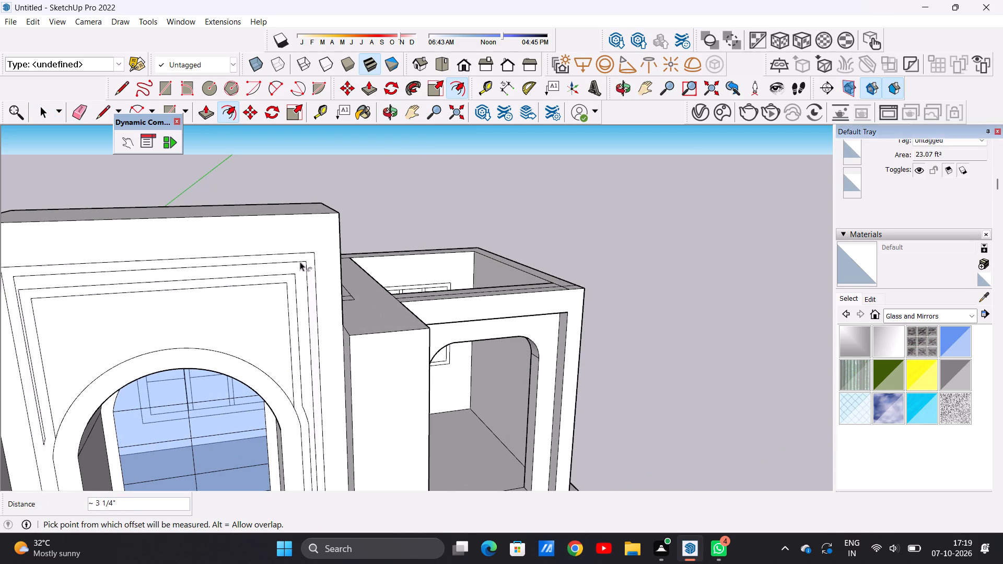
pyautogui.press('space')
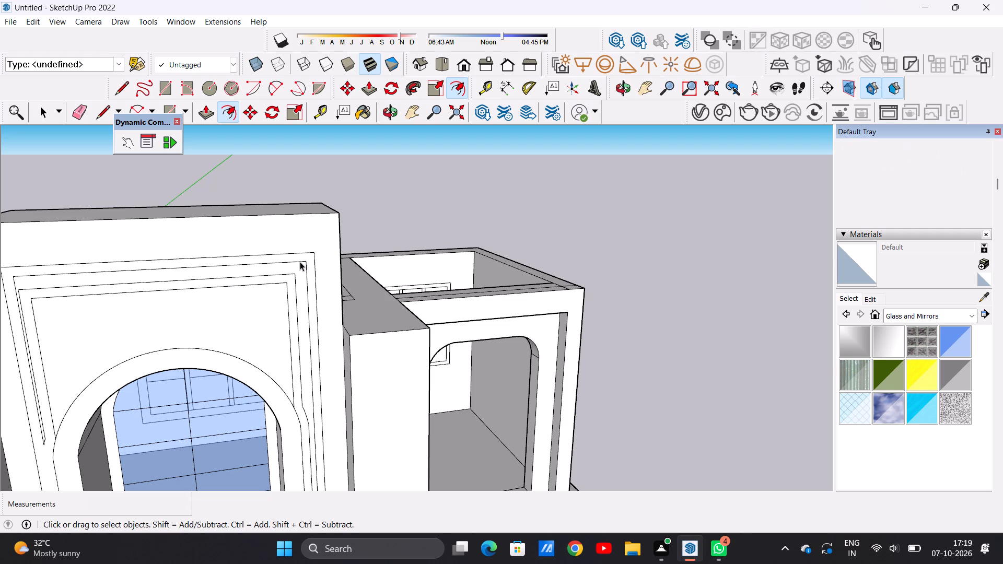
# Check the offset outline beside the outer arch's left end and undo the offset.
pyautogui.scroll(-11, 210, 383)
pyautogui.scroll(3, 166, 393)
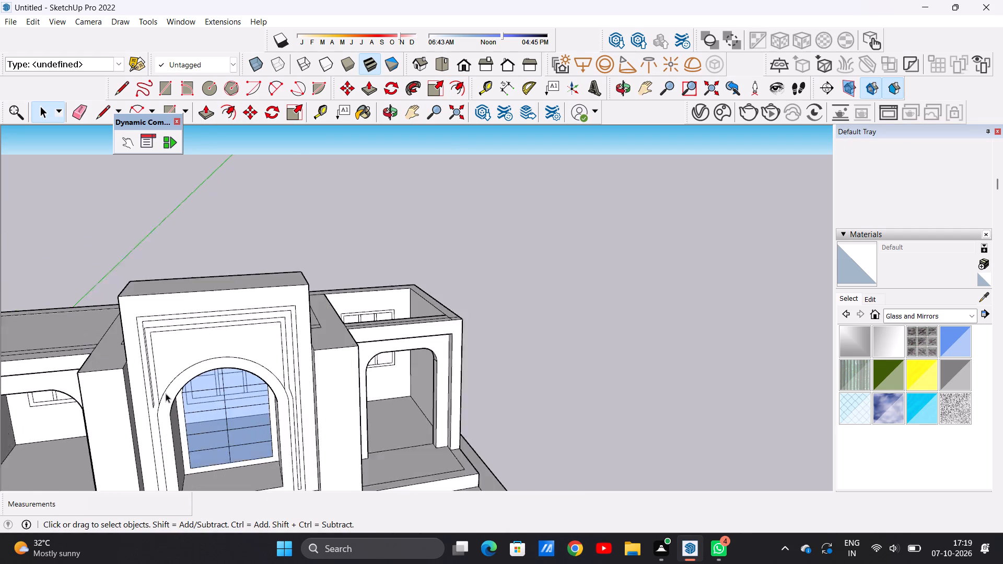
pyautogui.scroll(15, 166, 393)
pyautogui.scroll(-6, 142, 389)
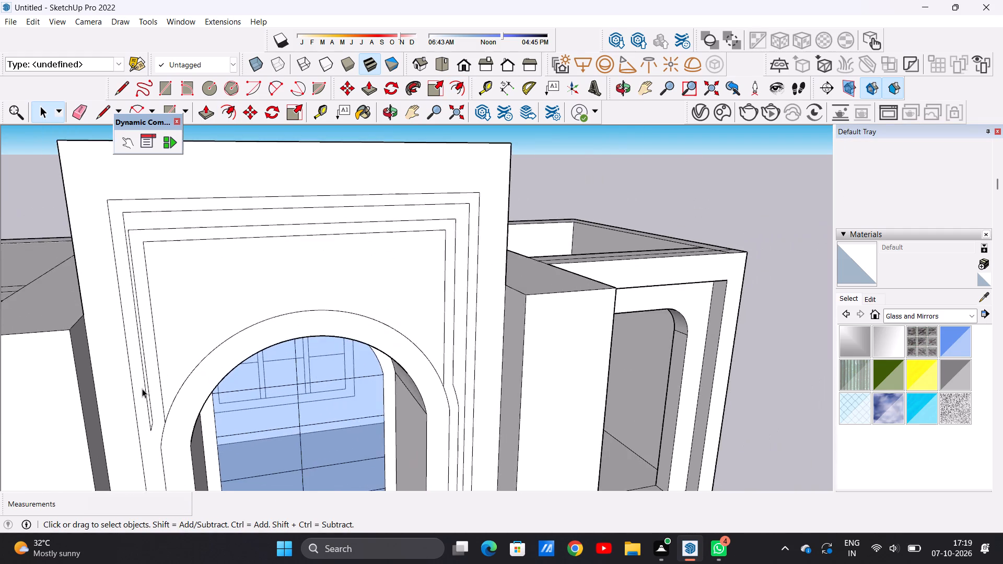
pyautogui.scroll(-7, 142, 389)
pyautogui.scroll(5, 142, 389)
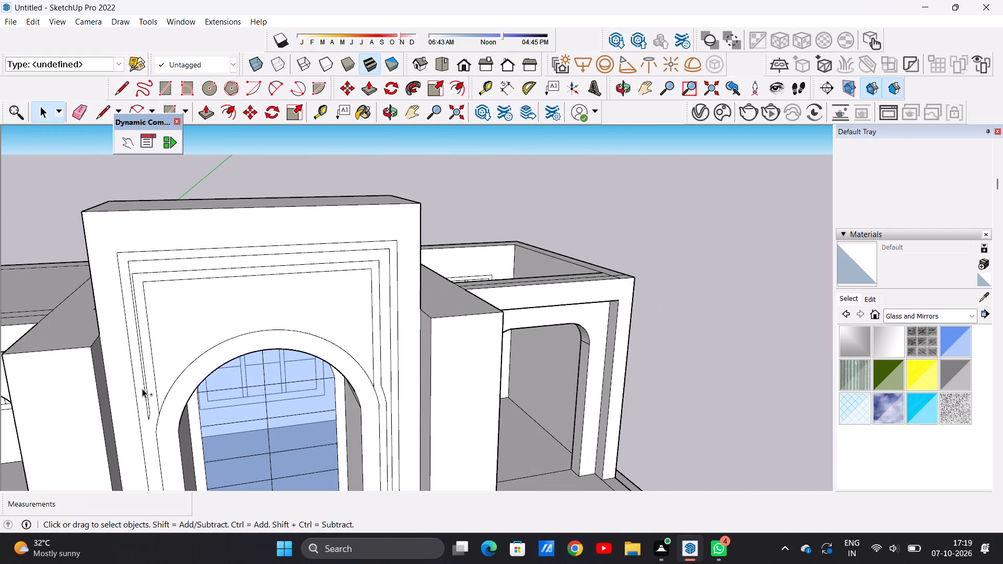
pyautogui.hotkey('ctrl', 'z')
# Draw a three-sided outline about 7' 11" wide and 11' 11" high between the outer rectangle and inner frame around the central arch.
pyautogui.scroll(-14, 142, 389)
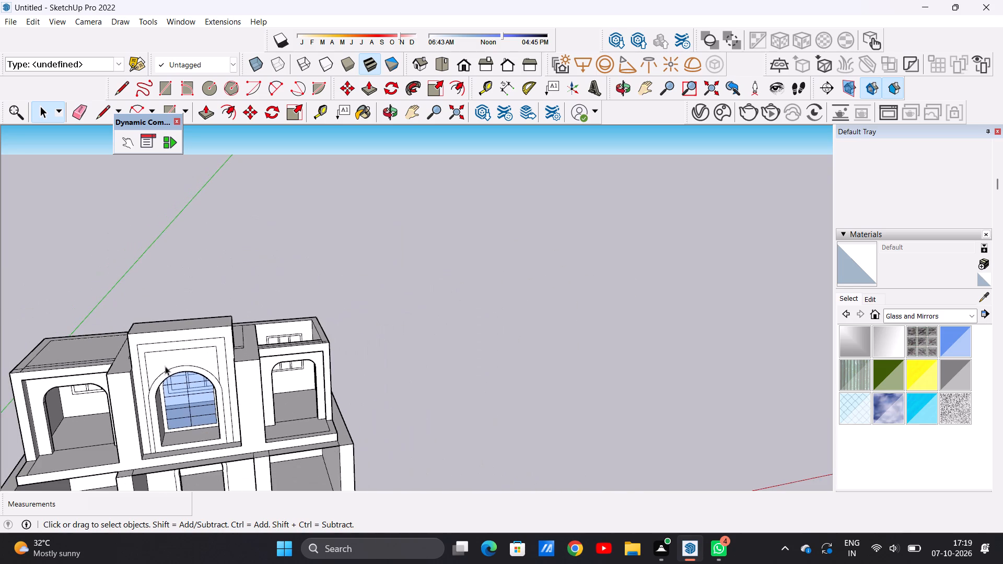
pyautogui.scroll(10, 215, 353)
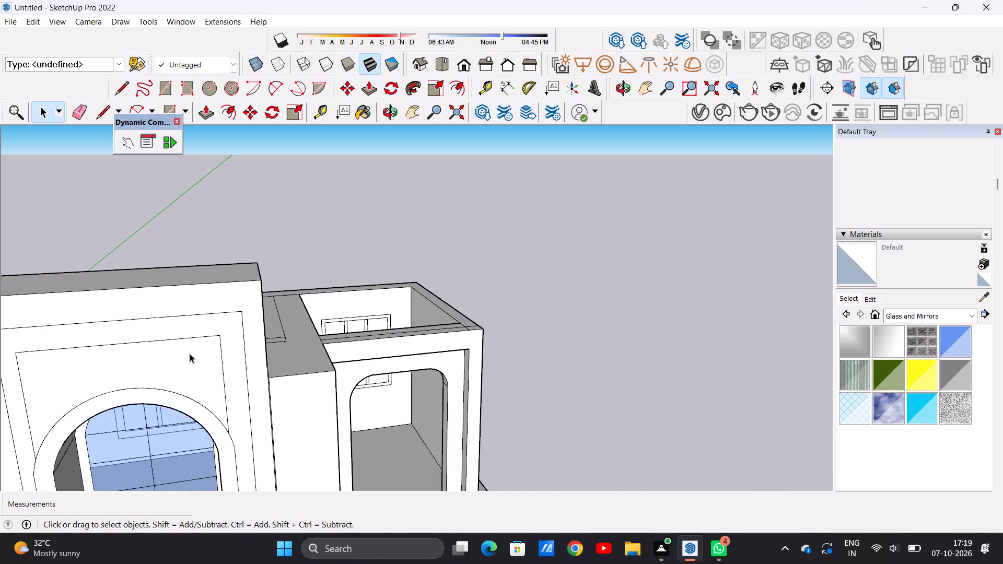
pyautogui.scroll(-3, 228, 329)
pyautogui.scroll(1, 229, 326)
pyautogui.scroll(-9, 230, 320)
pyautogui.scroll(6, 243, 346)
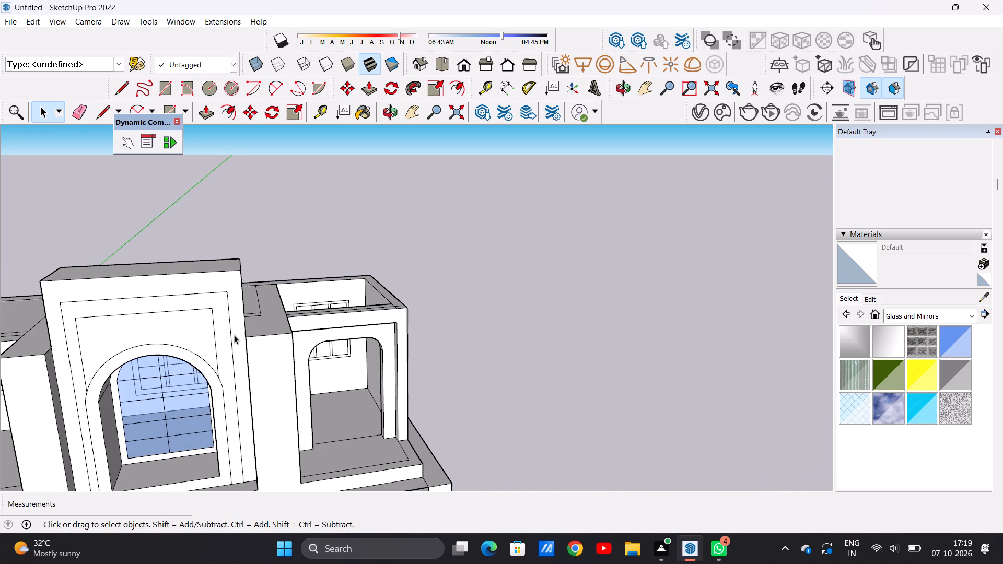
pyautogui.press('l')
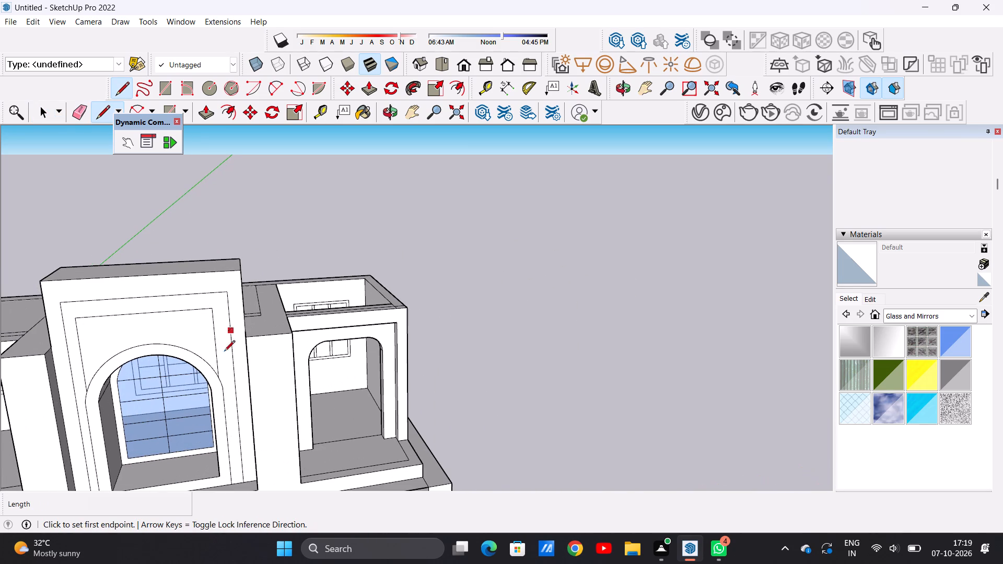
pyautogui.scroll(13, 238, 484)
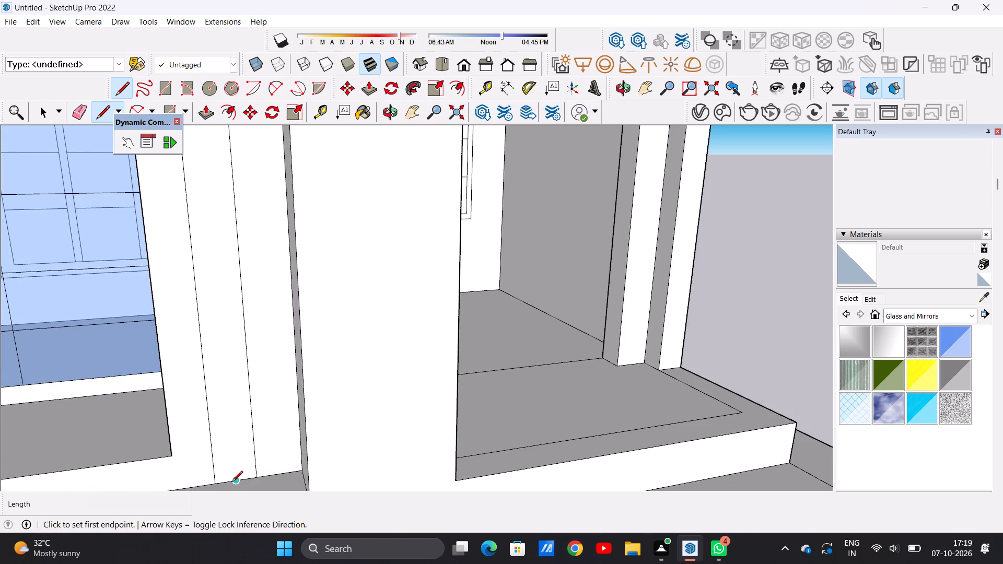
pyautogui.click(236, 480)
pyautogui.scroll(-10, 222, 397)
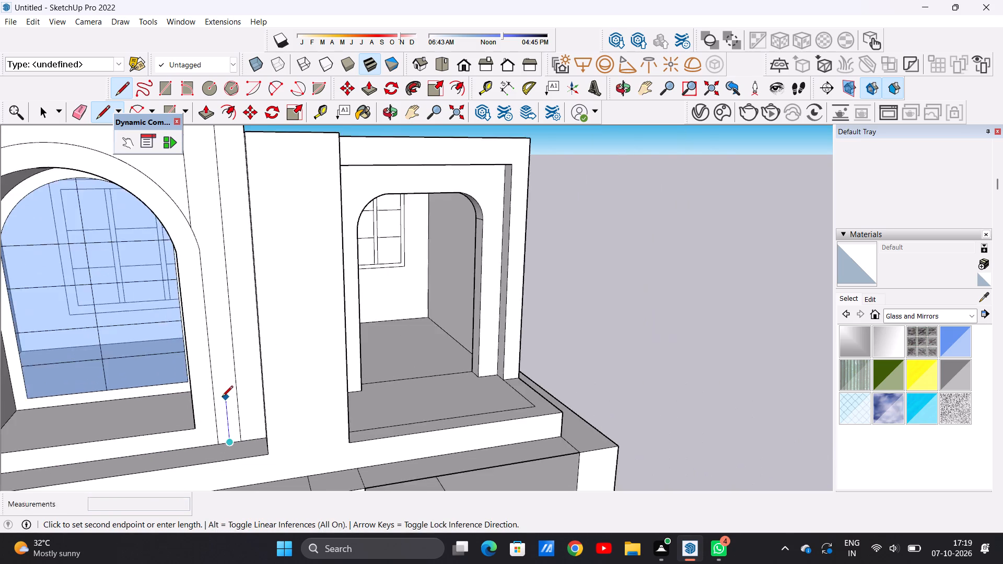
pyautogui.scroll(-2, 222, 397)
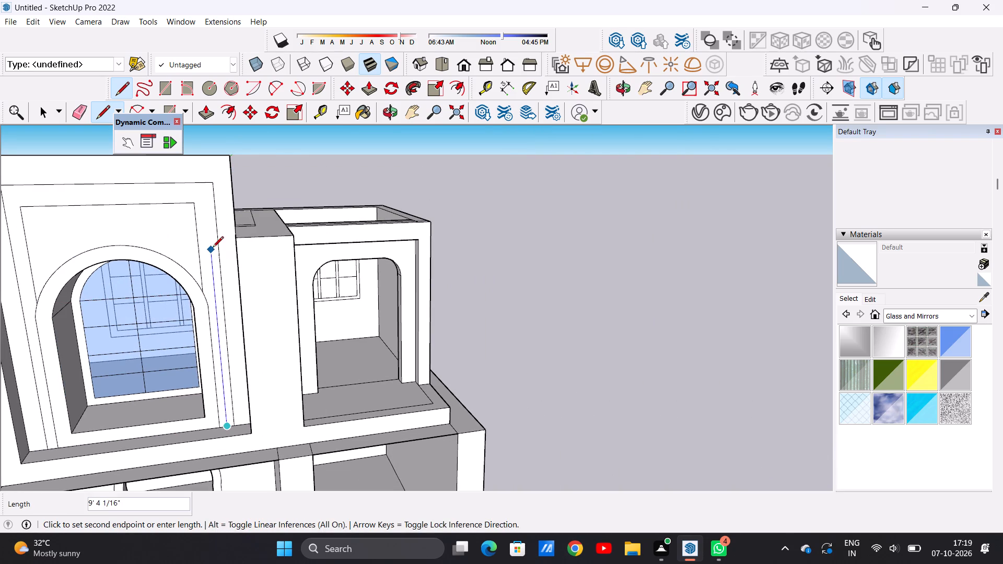
pyautogui.click(205, 195)
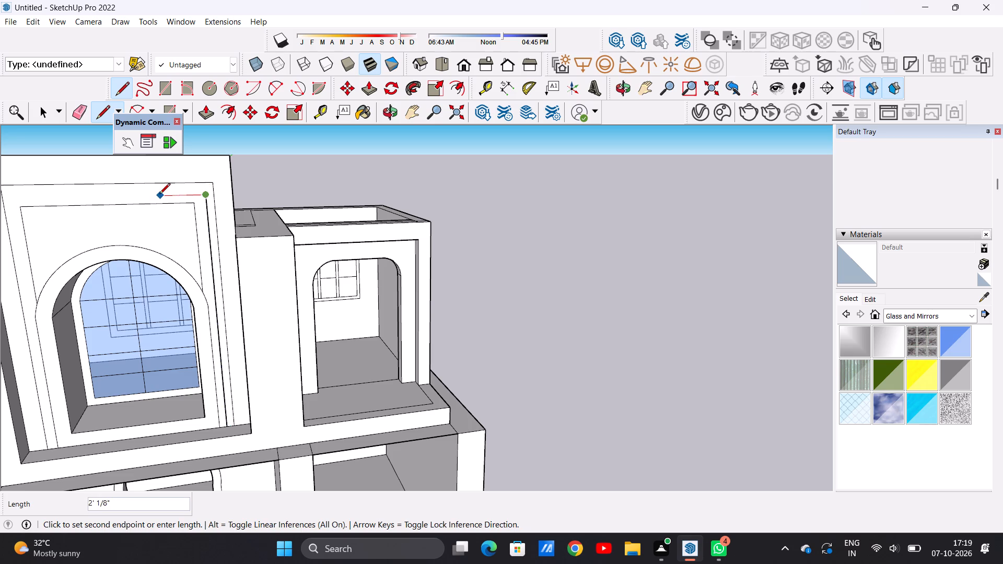
pyautogui.scroll(-6, 170, 195)
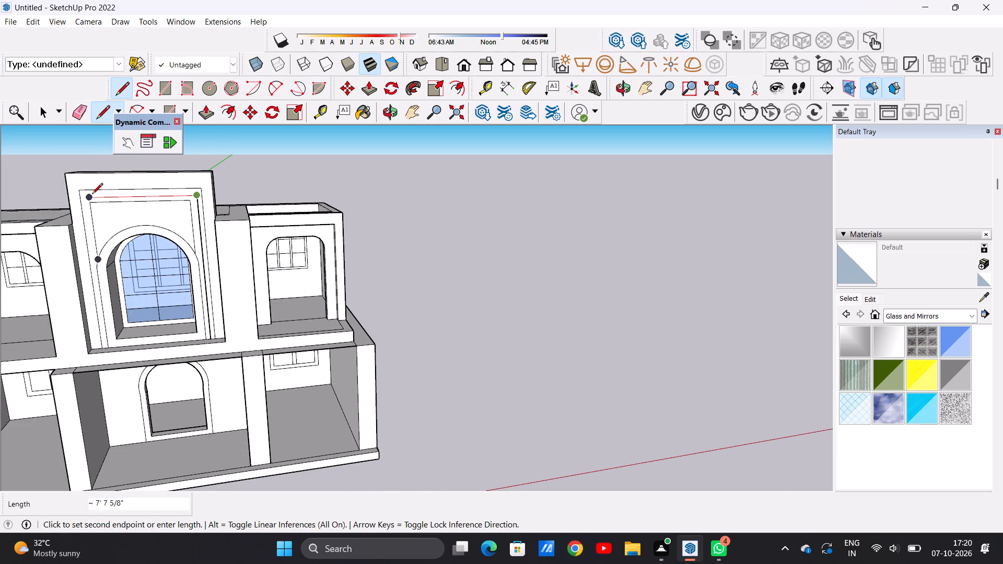
pyautogui.scroll(8, 92, 195)
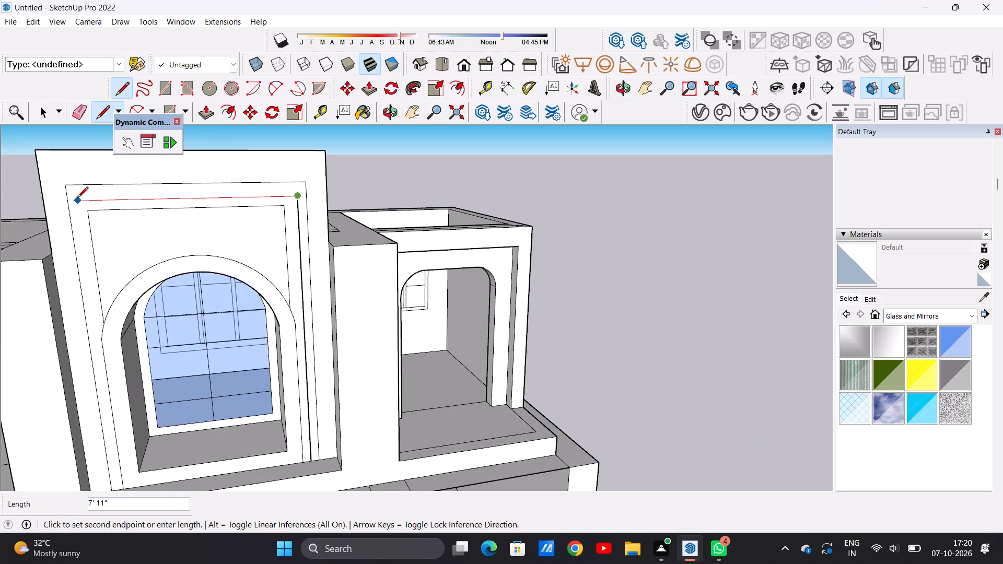
pyautogui.click(77, 198)
pyautogui.scroll(-4, 84, 250)
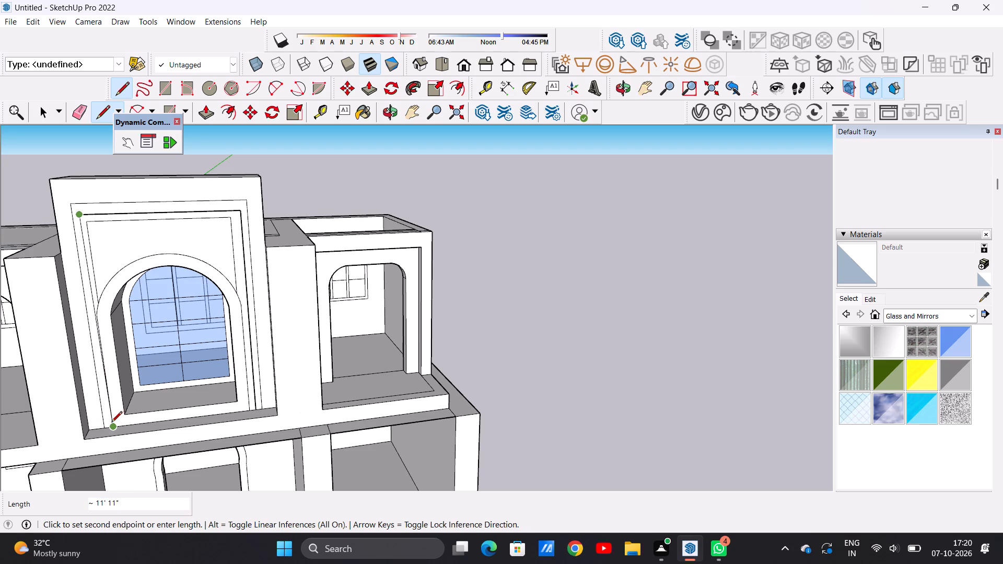
pyautogui.scroll(13, 110, 426)
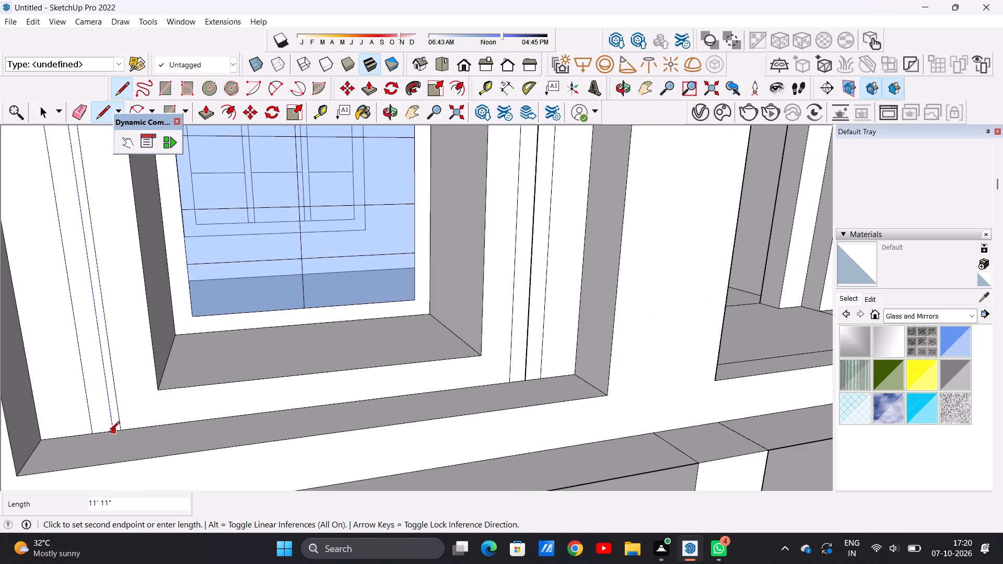
pyautogui.click(109, 433)
pyautogui.press('space')
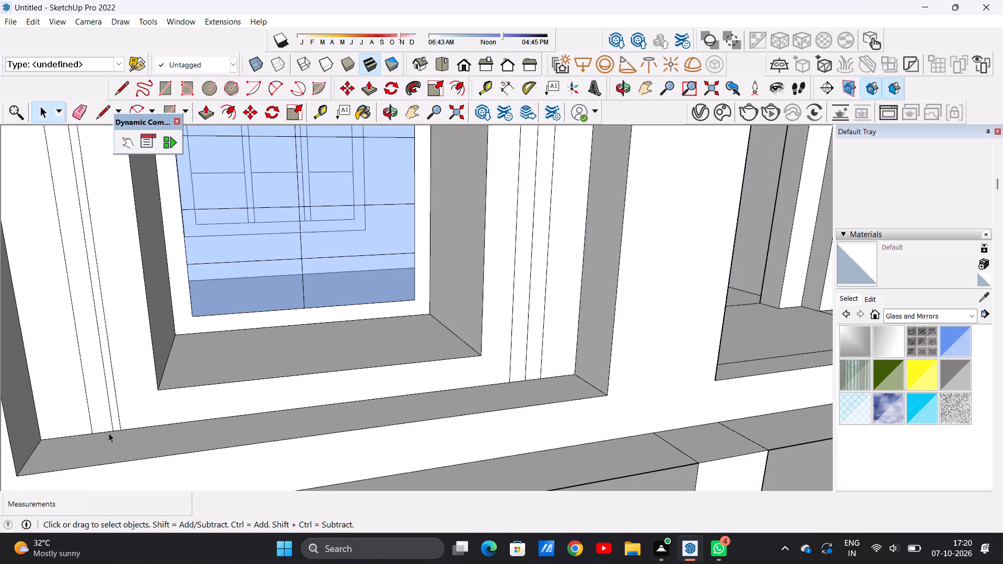
# Push/Pull the outermost band of the frame around the central arch outward by about 6 1/16".
pyautogui.scroll(-20, 111, 433)
pyautogui.scroll(-2, 111, 433)
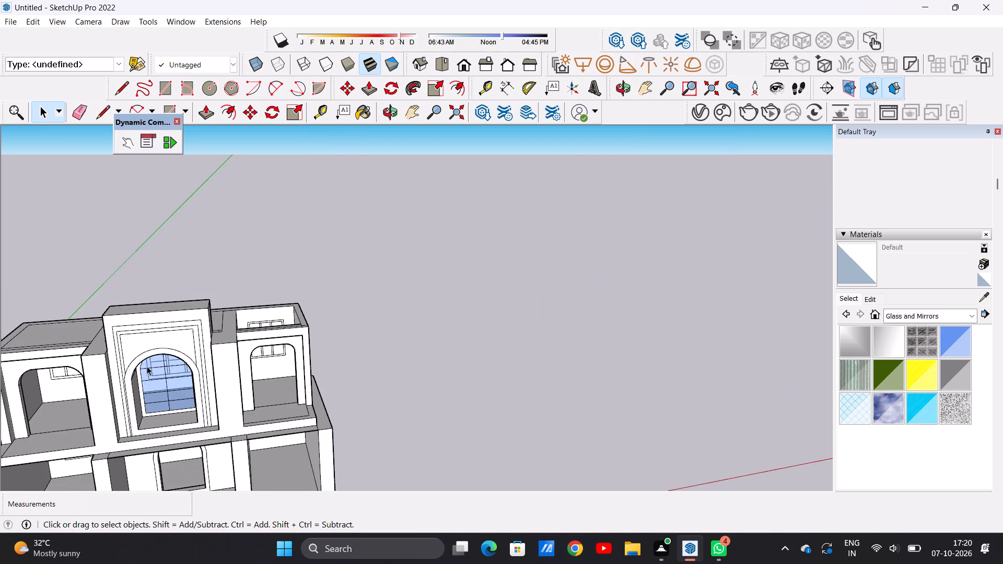
pyautogui.scroll(2, 157, 345)
pyautogui.moveTo(193, 351); pyautogui.dragTo(188, 302, button='middle')
pyautogui.moveTo(189, 301); pyautogui.dragTo(160, 326, button='middle')
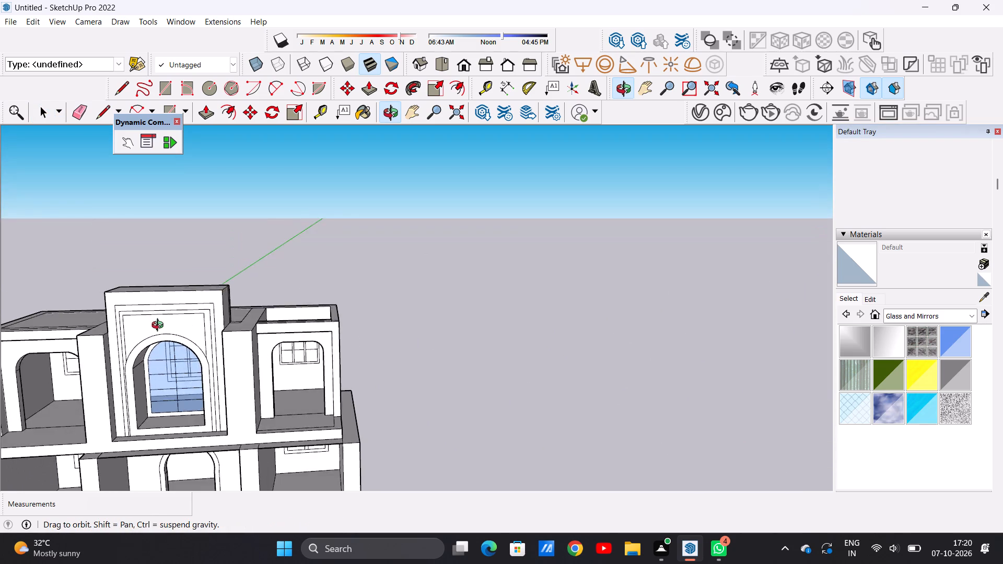
pyautogui.moveTo(160, 326); pyautogui.dragTo(160, 348, button='middle')
pyautogui.scroll(1, 195, 313)
pyautogui.scroll(-1, 195, 313)
pyautogui.scroll(10, 196, 312)
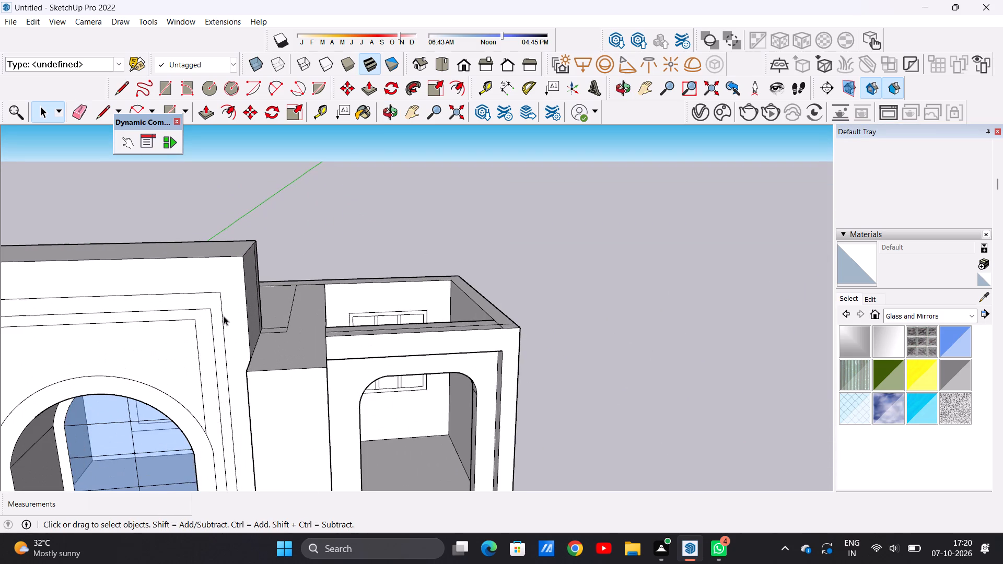
pyautogui.press('o')
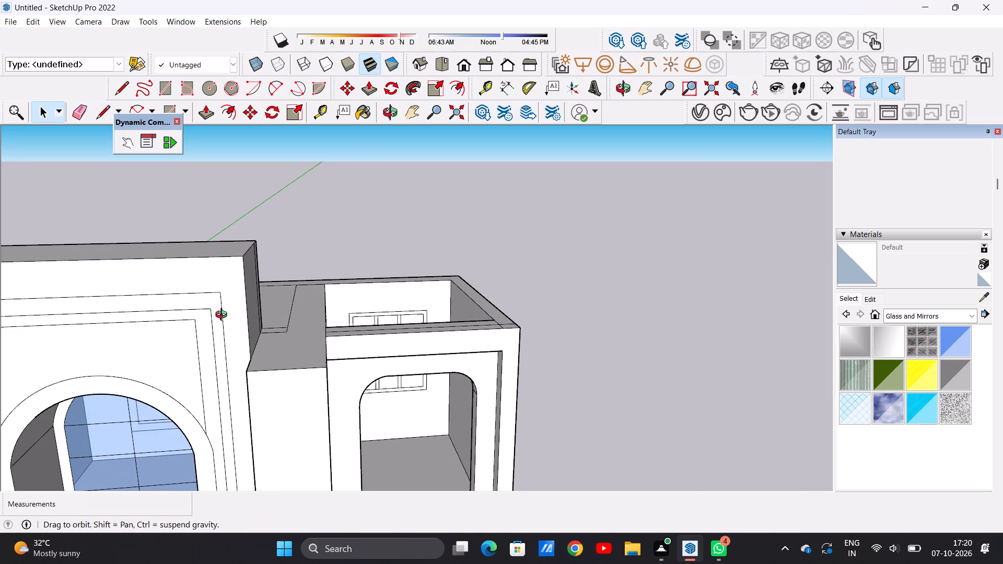
pyautogui.press('BackSpace')
pyautogui.press('p')
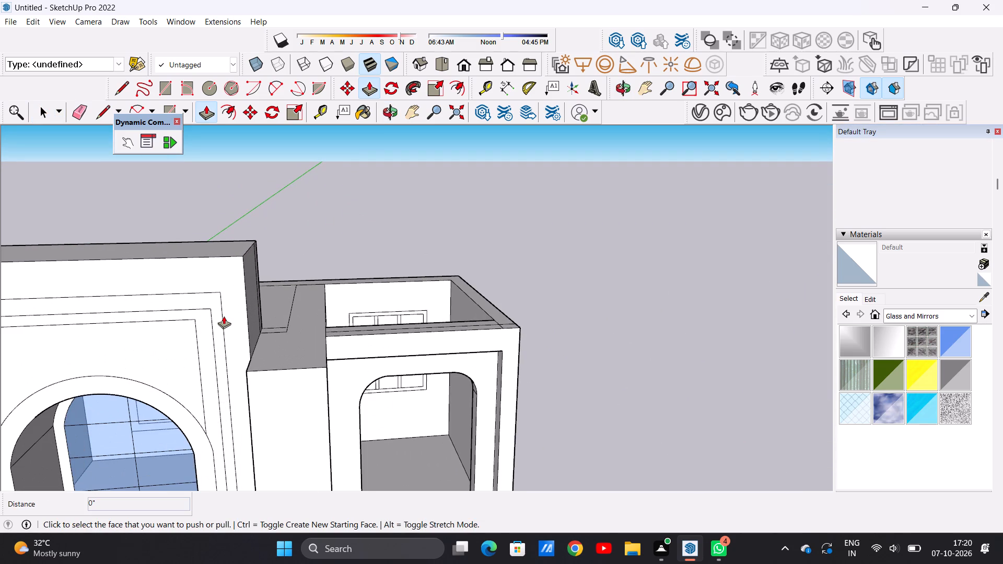
pyautogui.scroll(-7, 227, 320)
pyautogui.moveTo(230, 321); pyautogui.dragTo(208, 322, button='middle')
pyautogui.scroll(8, 213, 318)
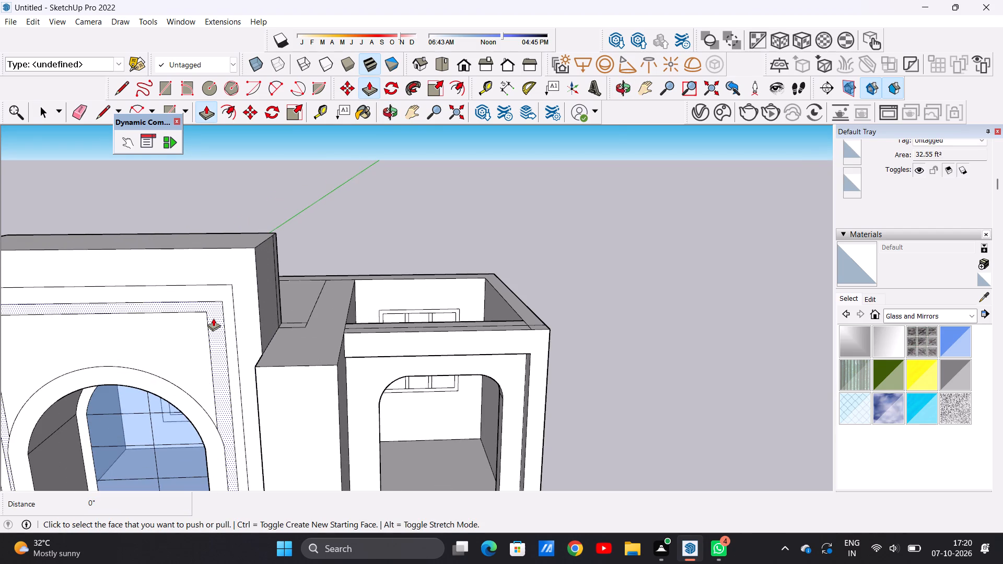
pyautogui.click(228, 289)
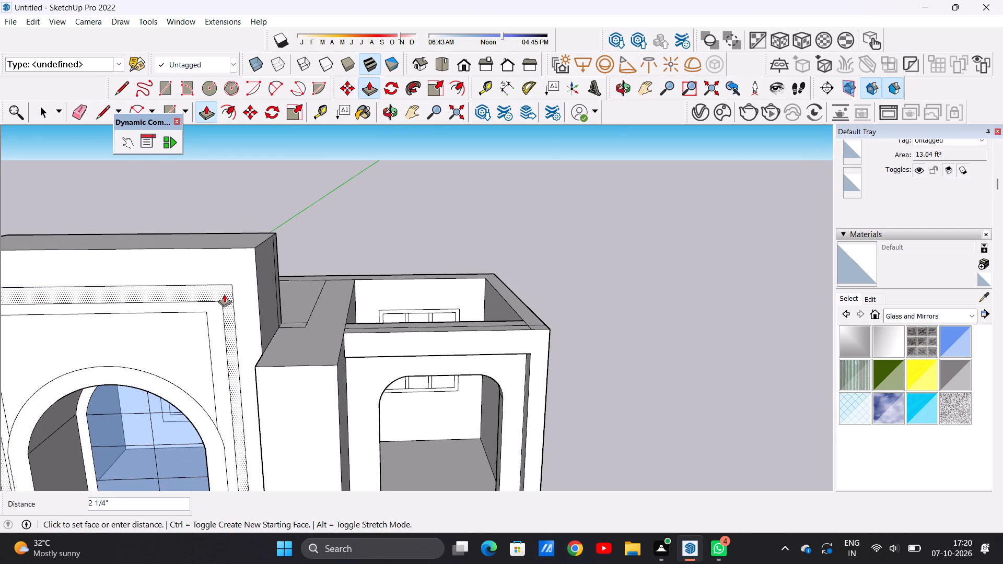
pyautogui.click(225, 294)
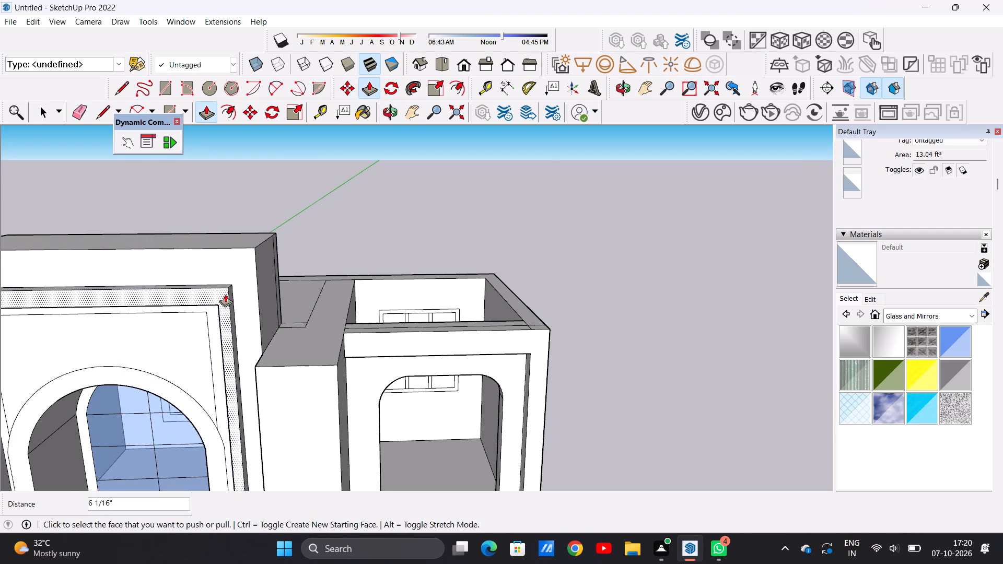
pyautogui.press('space')
# Push/Pull the adjoining inner frame band around the central arch outward by about 2 5/16".
pyautogui.scroll(-14, 264, 281)
pyautogui.moveTo(201, 309); pyautogui.dragTo(218, 304, button='middle')
pyautogui.scroll(19, 263, 286)
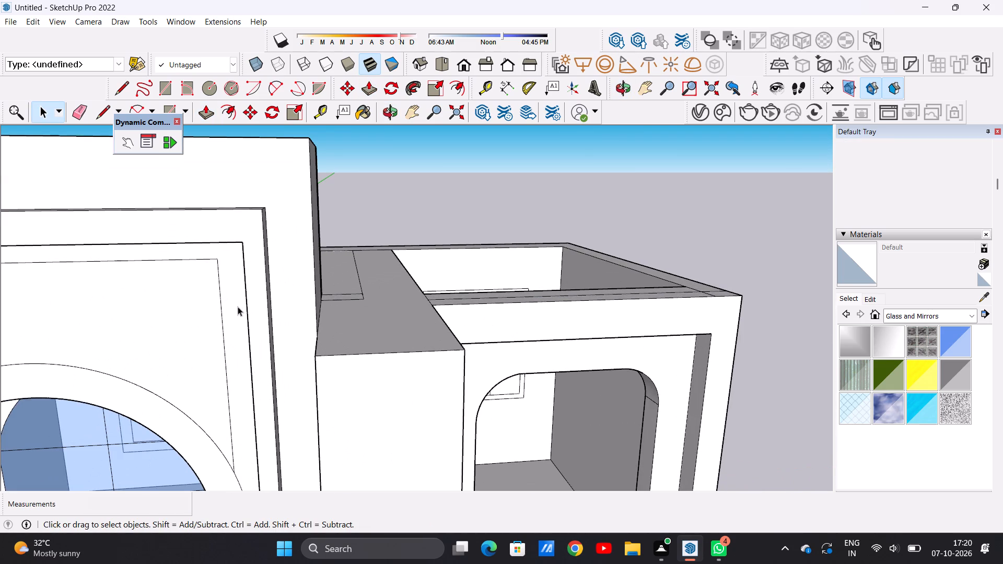
pyautogui.press('p')
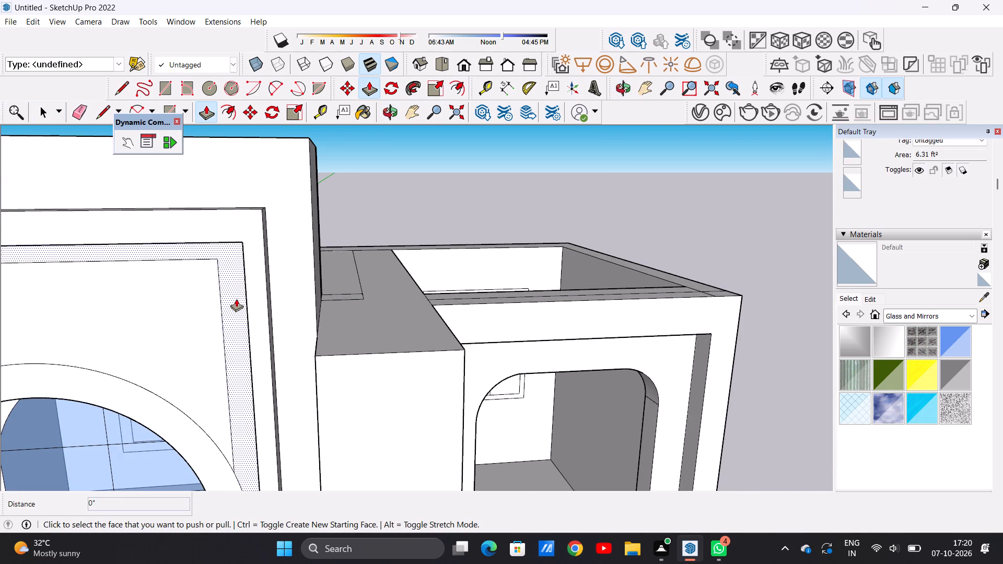
pyautogui.click(236, 299)
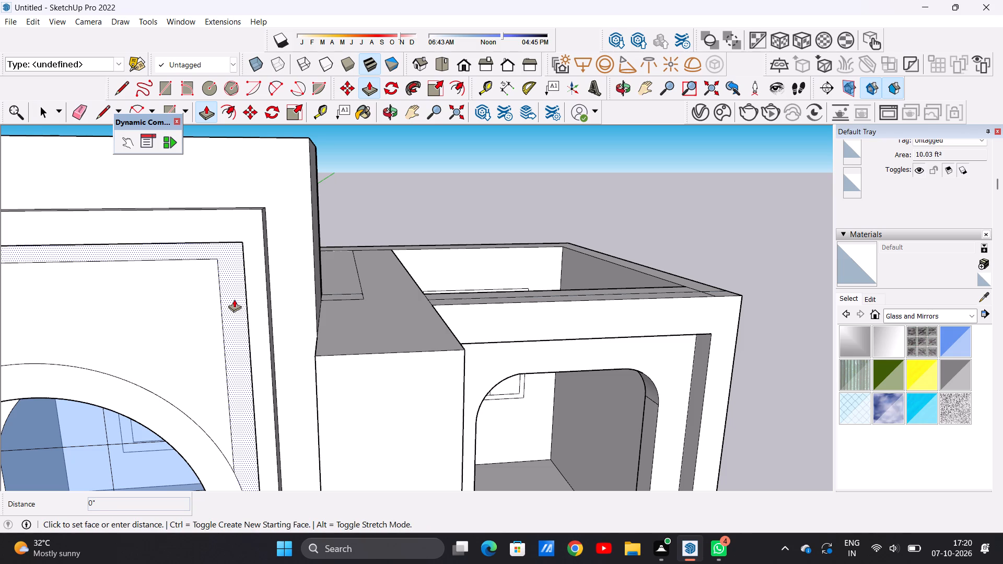
pyautogui.click(234, 300)
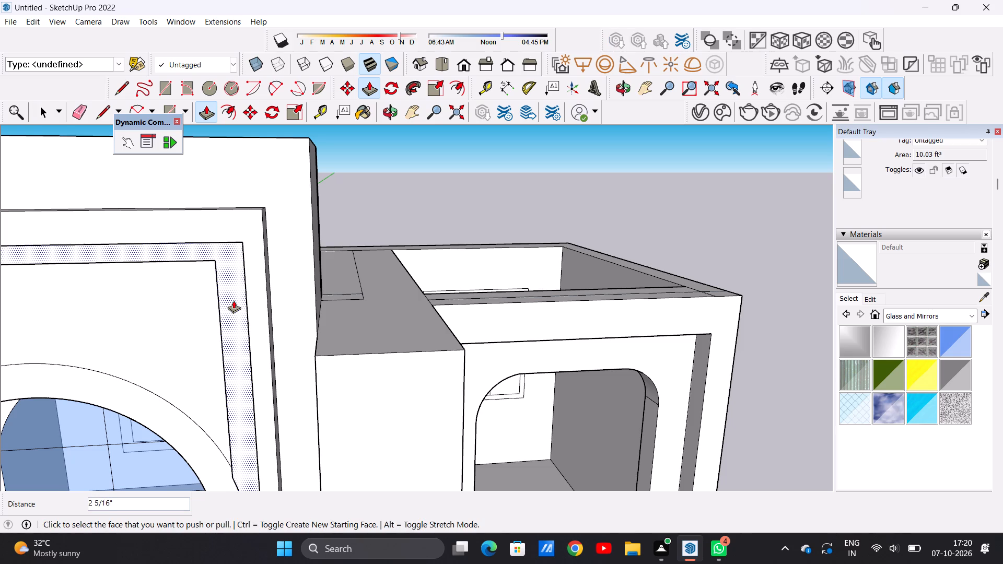
pyautogui.press('space')
# Push/Pull the central block's top face up about 8 11/16" as a new section, keeping the original top edges.
pyautogui.scroll(-15, 327, 289)
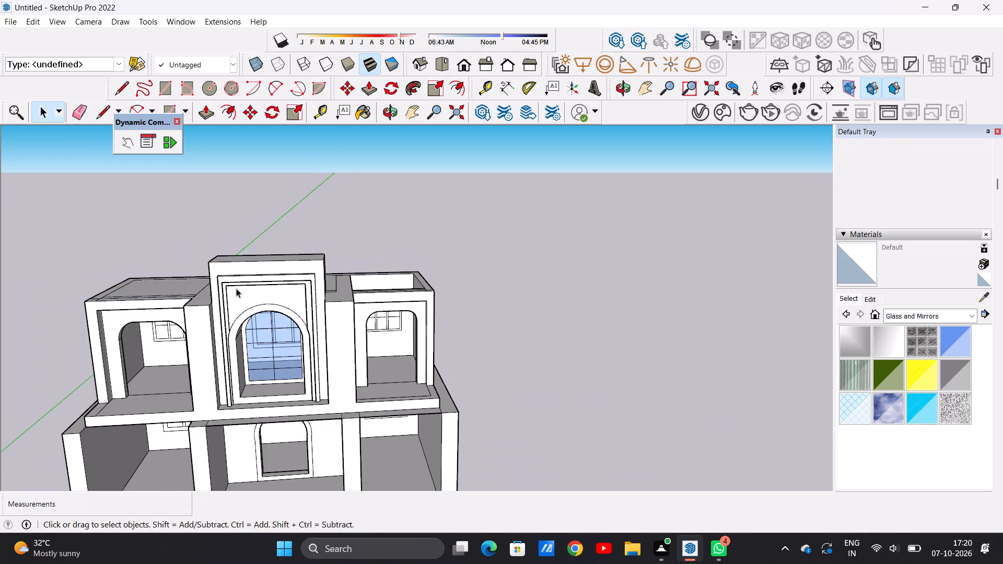
pyautogui.scroll(-4, 279, 282)
pyautogui.scroll(20, 304, 309)
pyautogui.scroll(2, 304, 309)
pyautogui.scroll(-2, 299, 322)
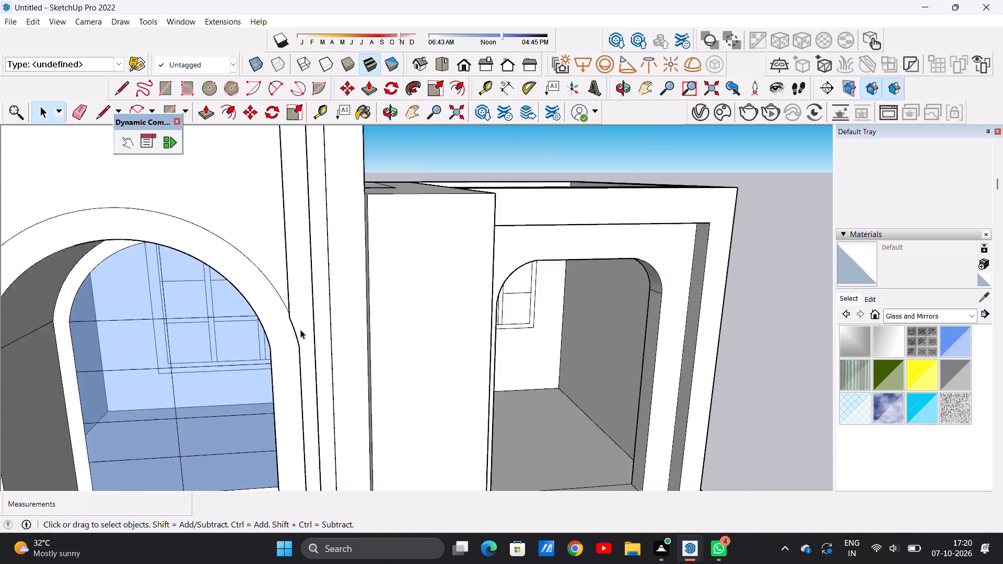
pyautogui.scroll(-17, 300, 330)
pyautogui.scroll(6, 294, 273)
pyautogui.moveTo(297, 269); pyautogui.dragTo(296, 297, button='middle')
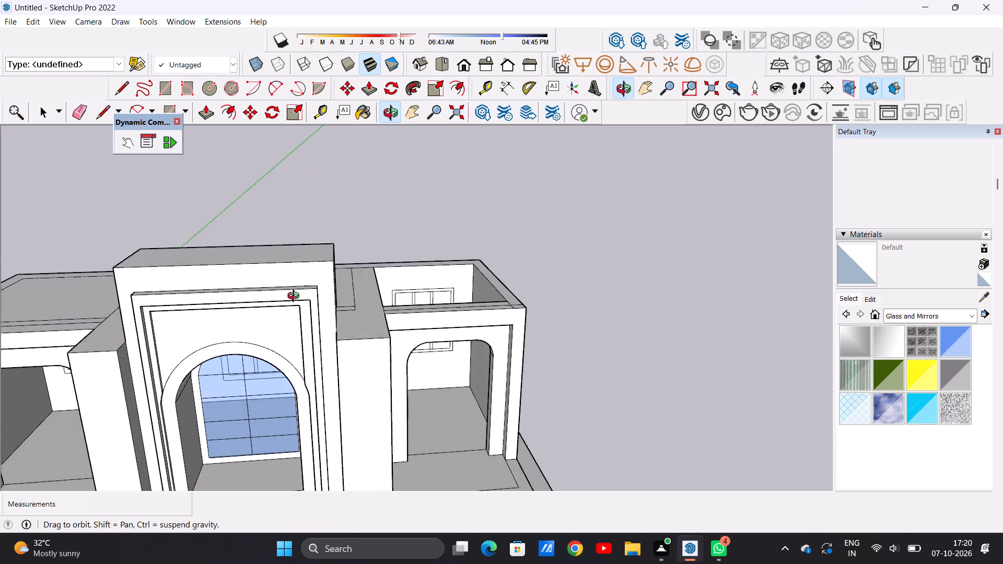
pyautogui.moveTo(296, 297); pyautogui.dragTo(295, 324, button='middle')
pyautogui.scroll(4, 297, 289)
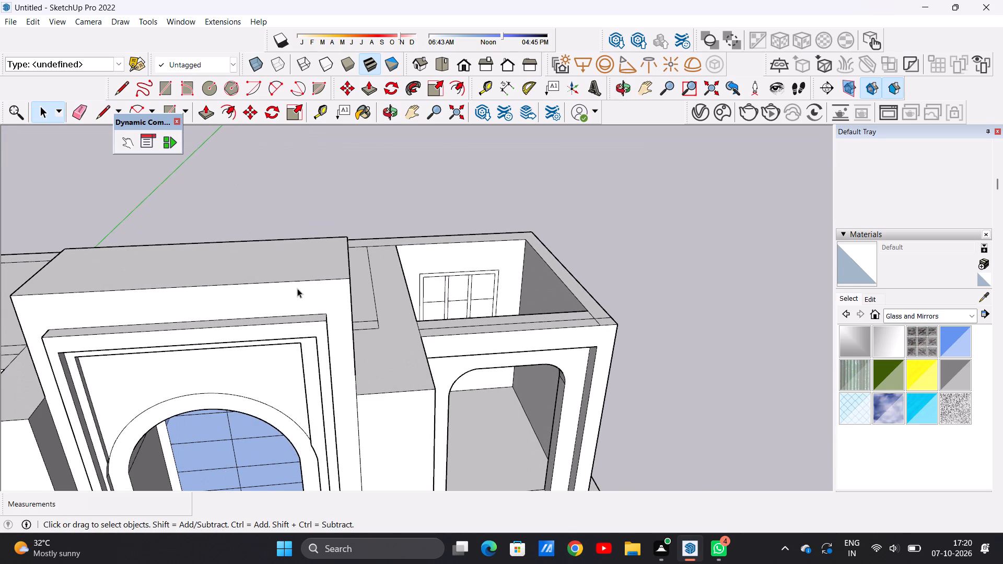
pyautogui.press('p')
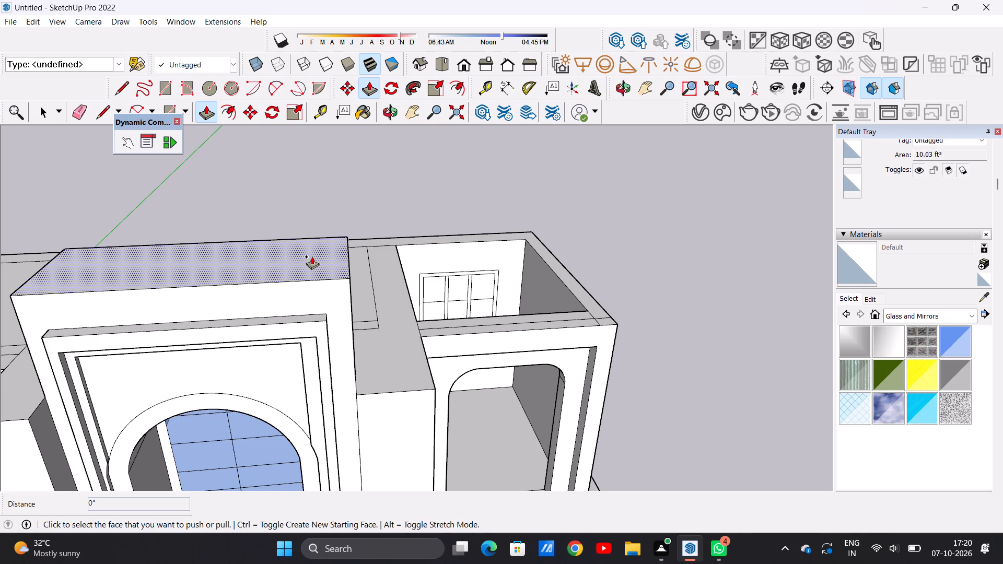
pyautogui.click(312, 256)
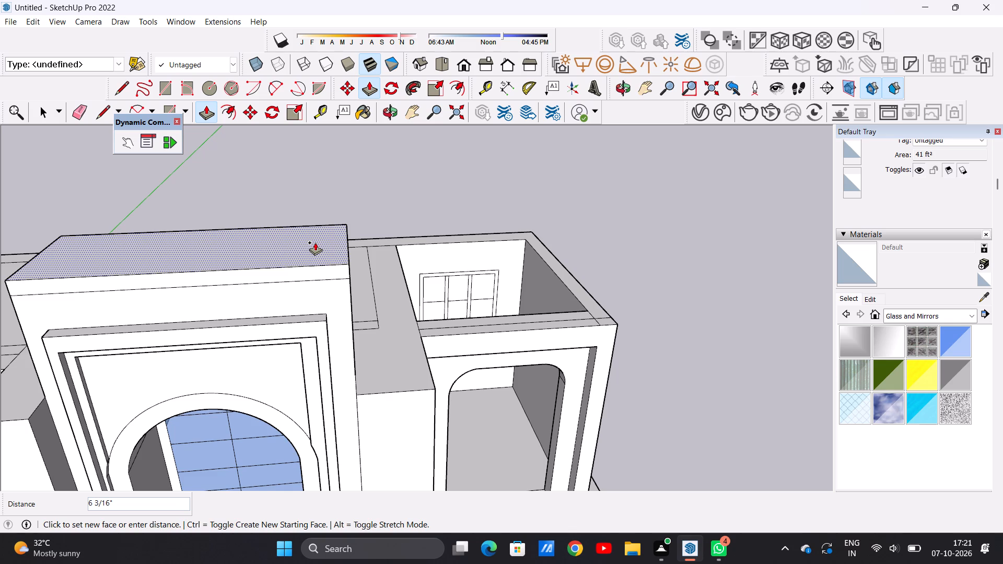
pyautogui.click(315, 237)
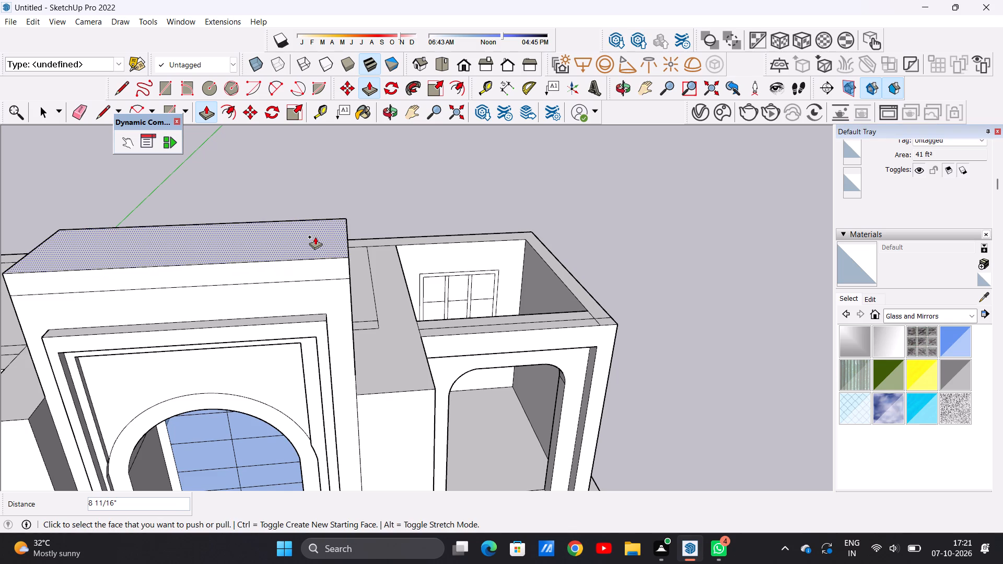
pyautogui.press('space')
# Pull the front face of the central block's new top band forward by about 1' 9 1/16".
pyautogui.press('p')
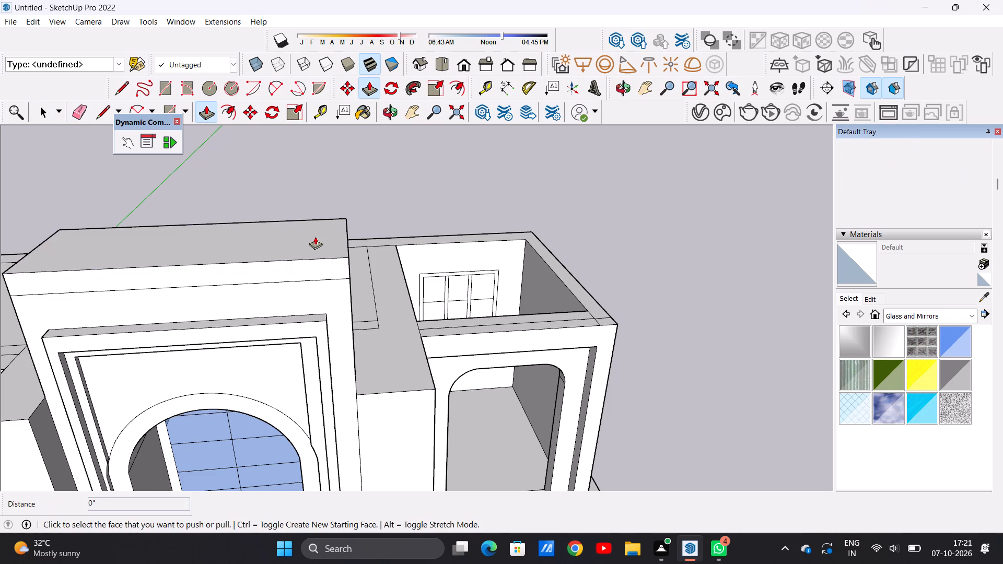
pyautogui.click(331, 262)
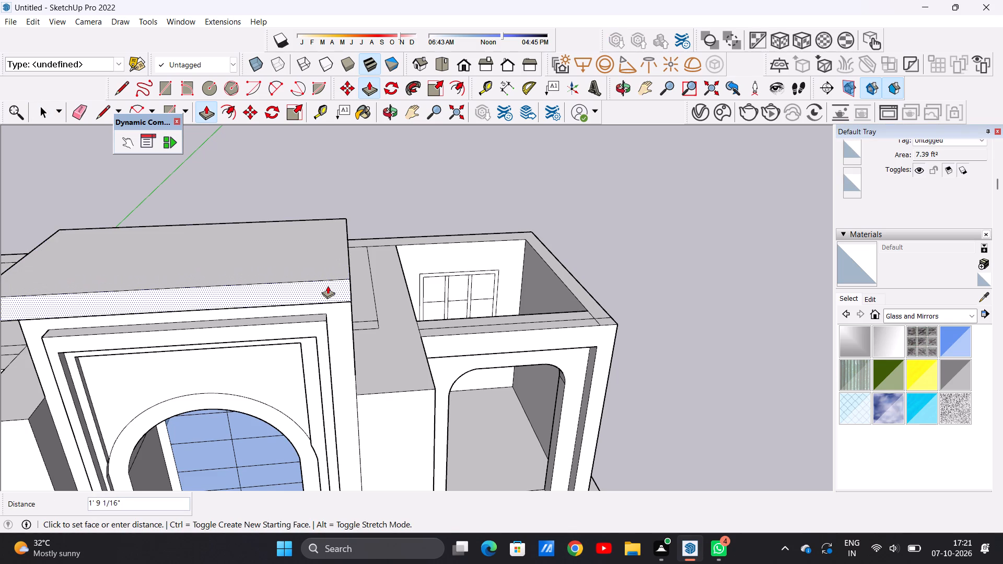
pyautogui.click(328, 286)
# Erase the short vertical edge splitting the right side face of the central block's projecting top band.
pyautogui.moveTo(402, 270); pyautogui.dragTo(314, 284, button='middle')
pyautogui.scroll(6, 286, 271)
pyautogui.scroll(-6, 316, 263)
pyautogui.moveTo(372, 241); pyautogui.dragTo(250, 271, button='middle')
pyautogui.scroll(10, 259, 240)
pyautogui.press('space')
pyautogui.press('e')
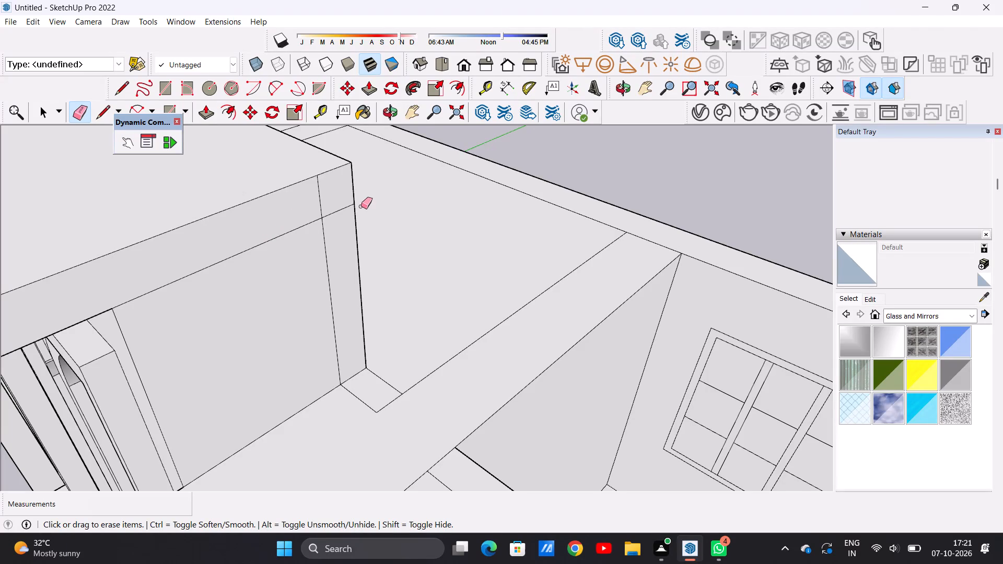
pyautogui.scroll(20, 330, 203)
pyautogui.scroll(11, 330, 203)
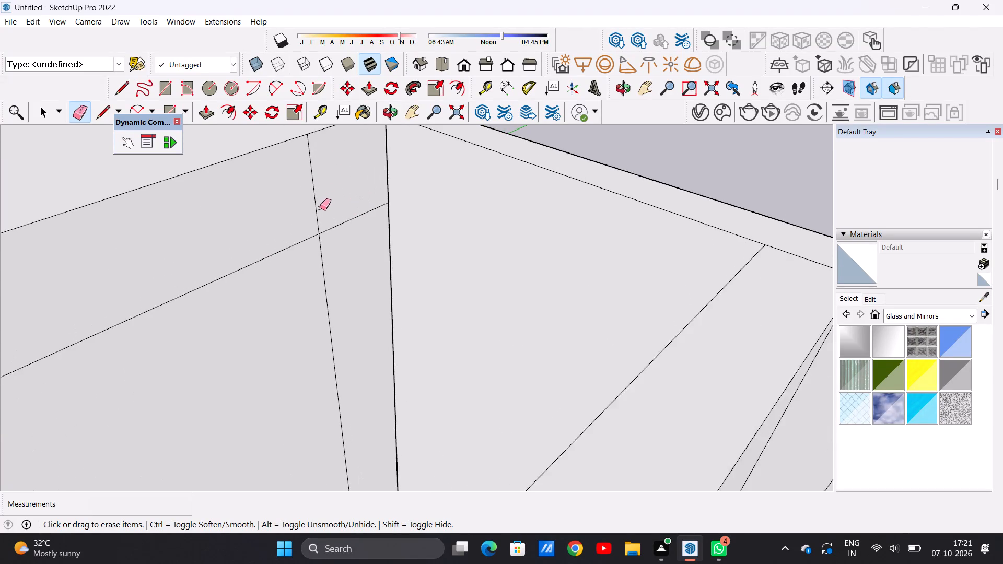
pyautogui.scroll(4, 320, 208)
pyautogui.moveTo(307, 205); pyautogui.dragTo(317, 204)
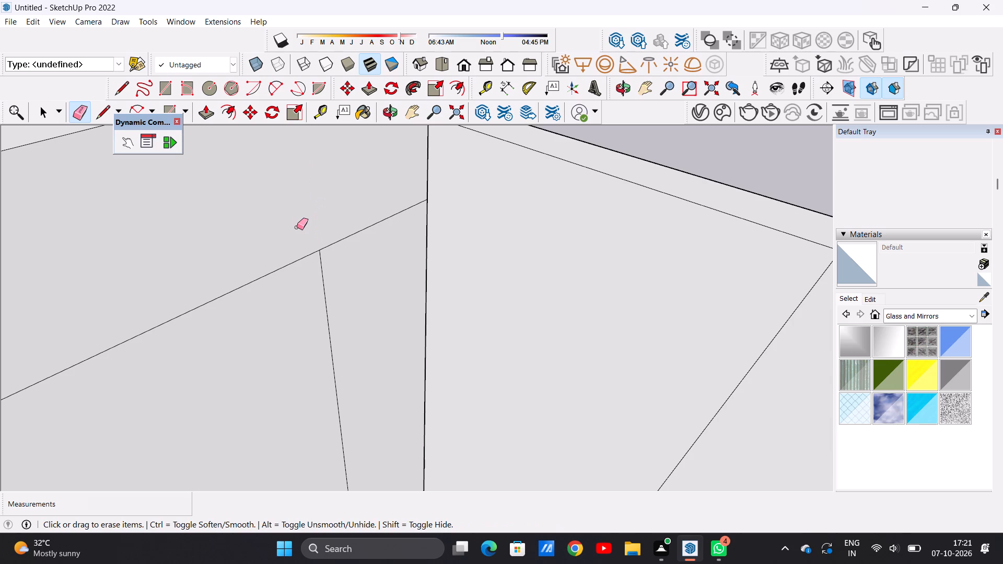
pyautogui.scroll(-20, 297, 227)
pyautogui.scroll(-2, 297, 227)
pyautogui.scroll(5, 301, 275)
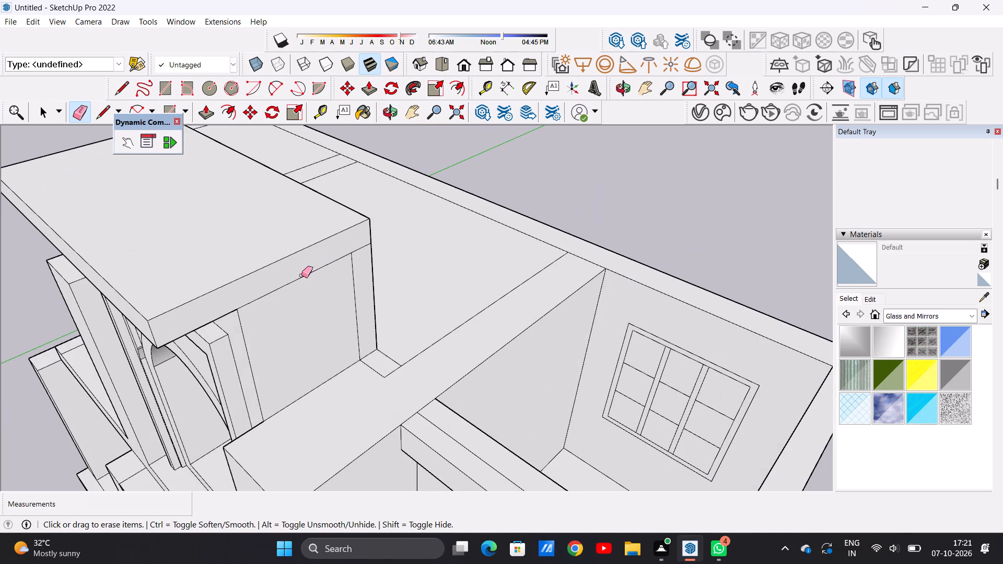
# Push/Pull the right side face of the central block's top band outward by about 1' 11/16".
pyautogui.press('space')
pyautogui.press('p')
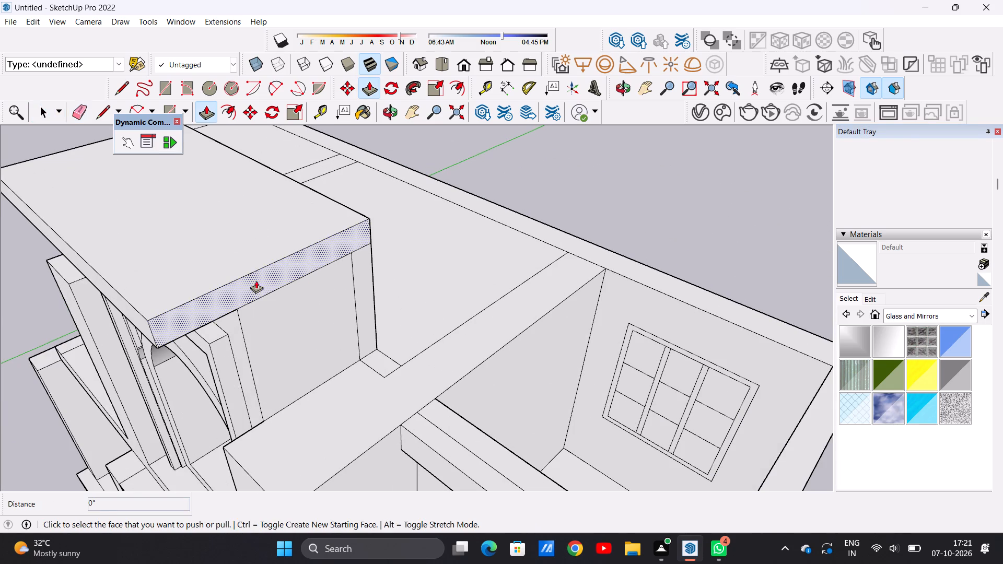
pyautogui.click(253, 281)
pyautogui.click(281, 300)
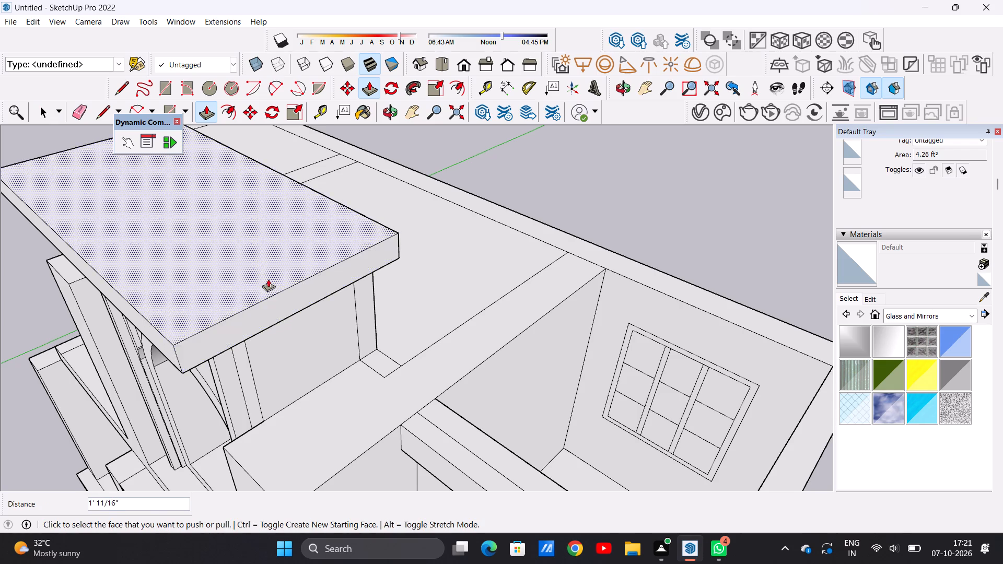
# Push/Pull the rear face of the central block's top band outward by about 11 3/4".
pyautogui.scroll(-5, 256, 268)
pyautogui.moveTo(302, 272); pyautogui.dragTo(71, 280, button='middle')
pyautogui.scroll(-4, 71, 280)
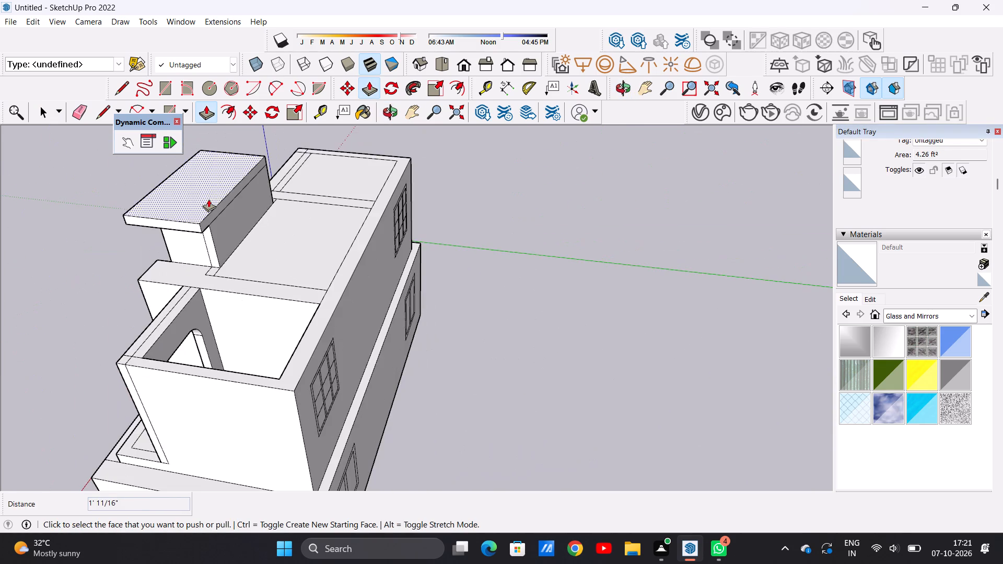
pyautogui.scroll(13, 213, 194)
pyautogui.click(215, 236)
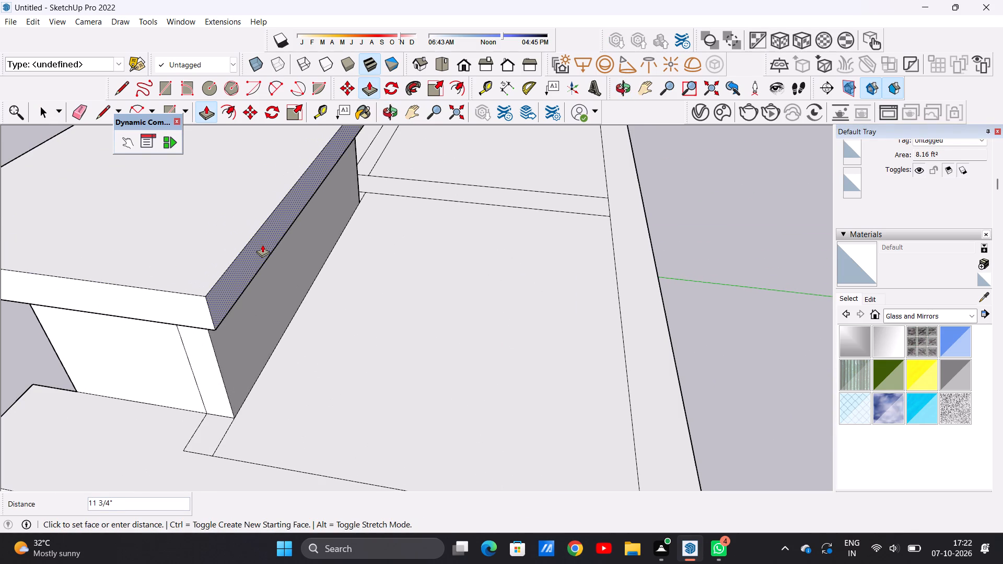
pyautogui.click(262, 244)
# Erase the short vertical edge splitting the left side face of the central block's top band.
pyautogui.scroll(-17, 256, 254)
pyautogui.moveTo(330, 244); pyautogui.dragTo(50, 265, button='middle')
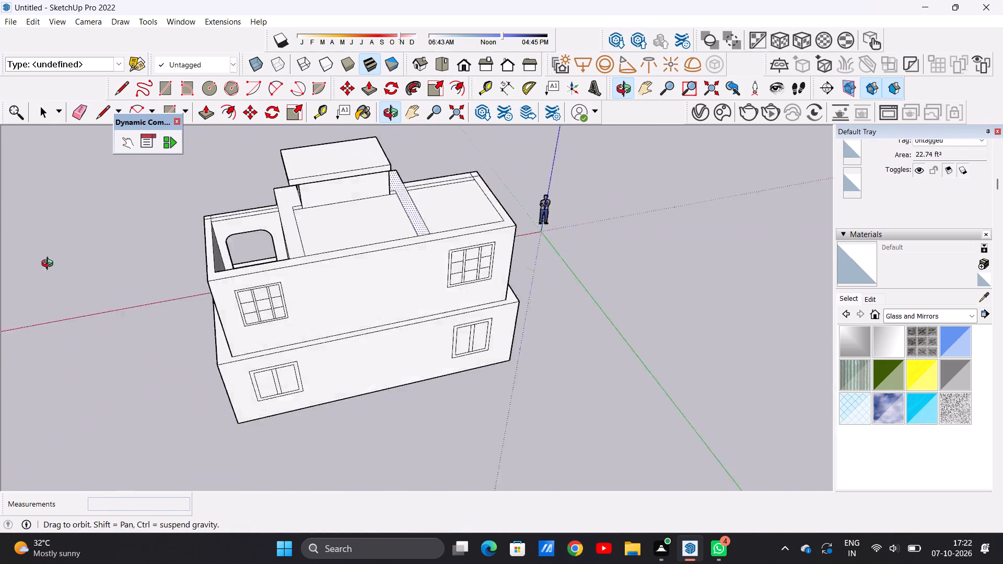
pyautogui.moveTo(50, 265); pyautogui.dragTo(0, 265, button='middle')
pyautogui.scroll(4, 537, 193)
pyautogui.moveTo(483, 197); pyautogui.dragTo(198, 205, button='middle')
pyautogui.scroll(-7, 199, 214)
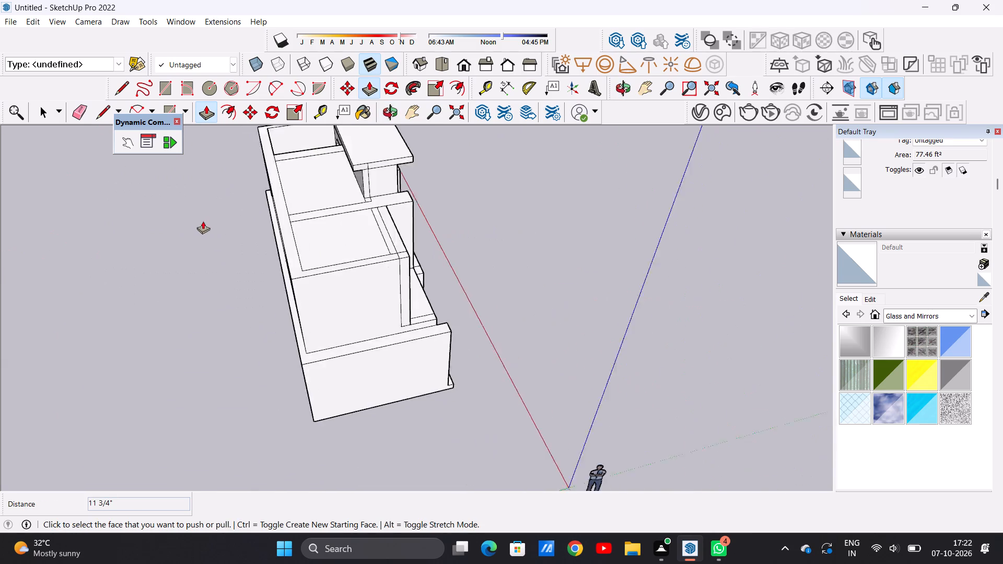
pyautogui.scroll(-2, 203, 221)
pyautogui.moveTo(420, 194); pyautogui.dragTo(99, 199, button='middle')
pyautogui.scroll(4, 505, 218)
pyautogui.moveTo(422, 282); pyautogui.dragTo(405, 232, button='middle')
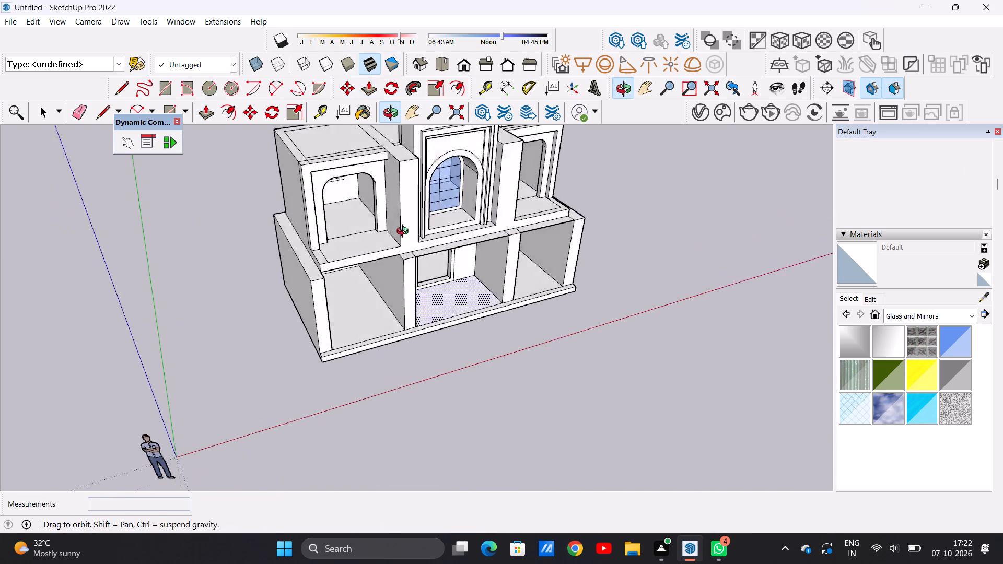
pyautogui.moveTo(405, 232); pyautogui.dragTo(403, 230, button='middle')
pyautogui.scroll(1, 402, 229)
pyautogui.scroll(-10, 391, 248)
pyautogui.scroll(20, 402, 195)
pyautogui.scroll(4, 402, 195)
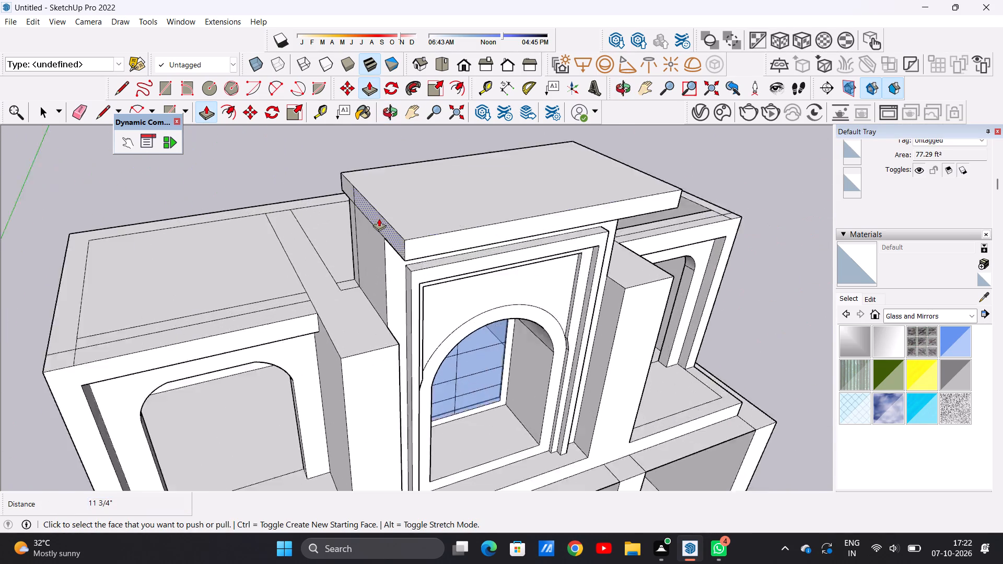
pyautogui.scroll(6, 379, 218)
pyautogui.press('space')
pyautogui.moveTo(361, 192); pyautogui.dragTo(369, 185, button='middle')
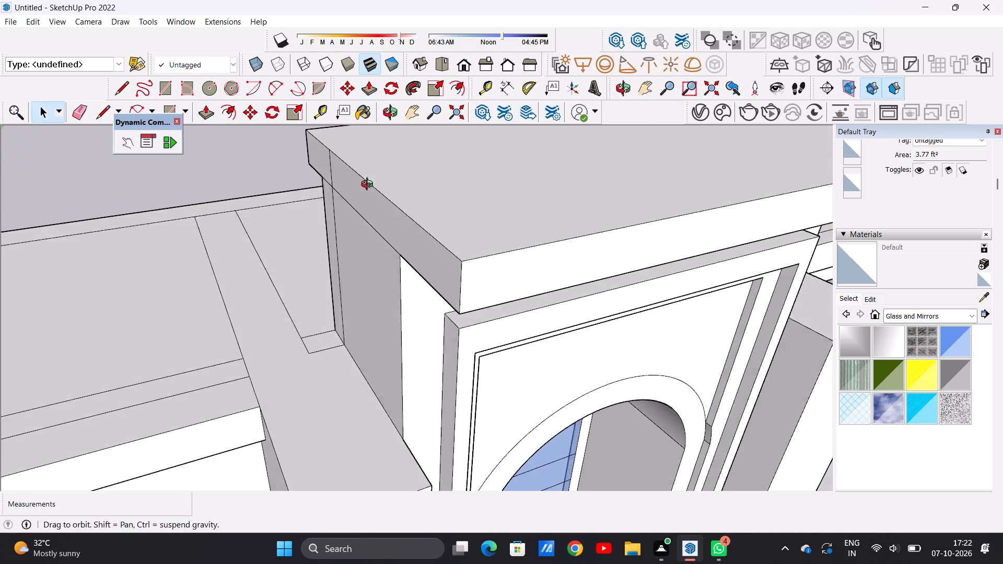
pyautogui.moveTo(369, 185); pyautogui.dragTo(410, 169, button='middle')
pyautogui.scroll(5, 377, 160)
pyautogui.press('e')
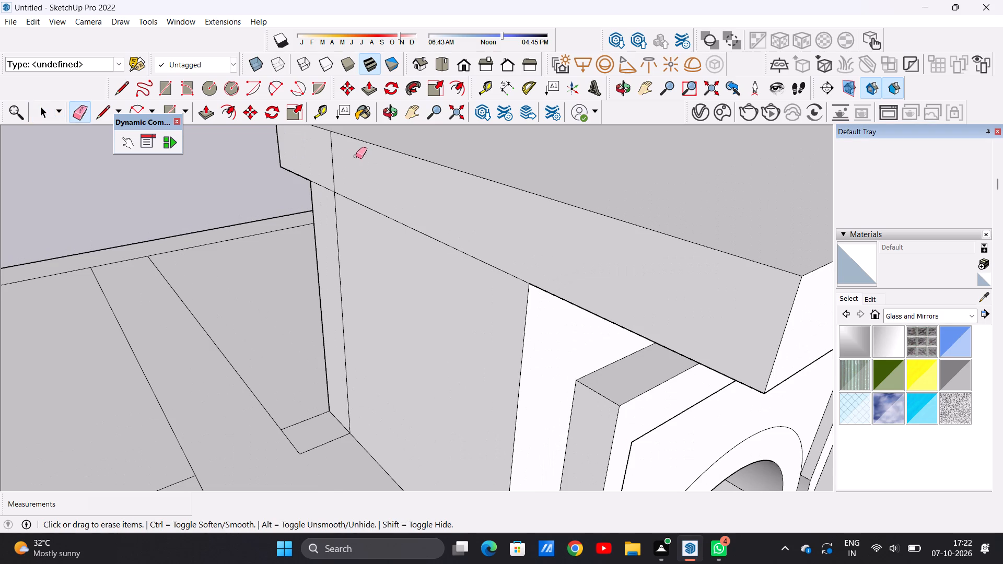
pyautogui.scroll(4, 328, 174)
pyautogui.moveTo(334, 166); pyautogui.dragTo(337, 171)
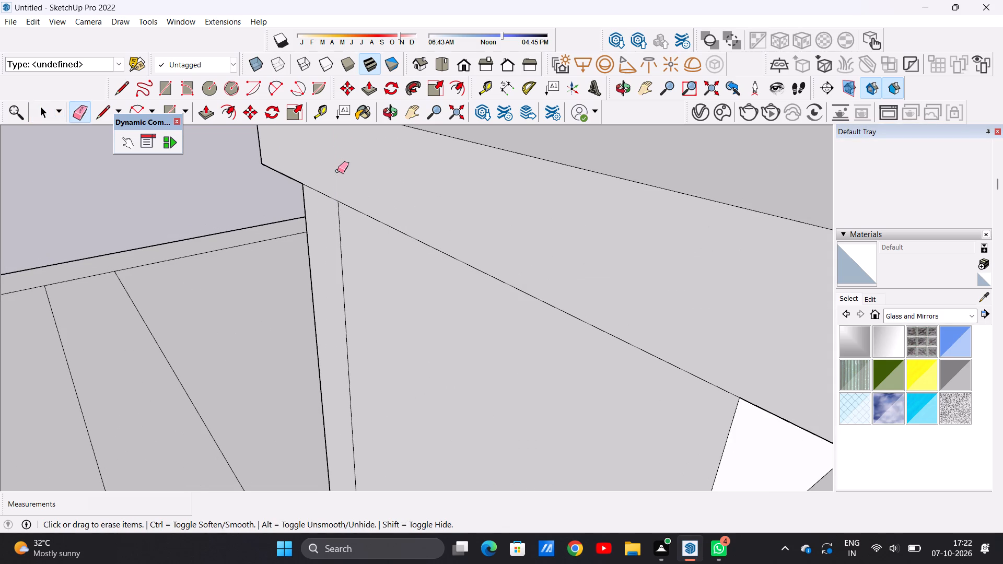
# Push/Pull the left side face of the central block's top band outward so it overhangs the wall.
pyautogui.press('space')
pyautogui.write('P')
pyautogui.click(382, 181)
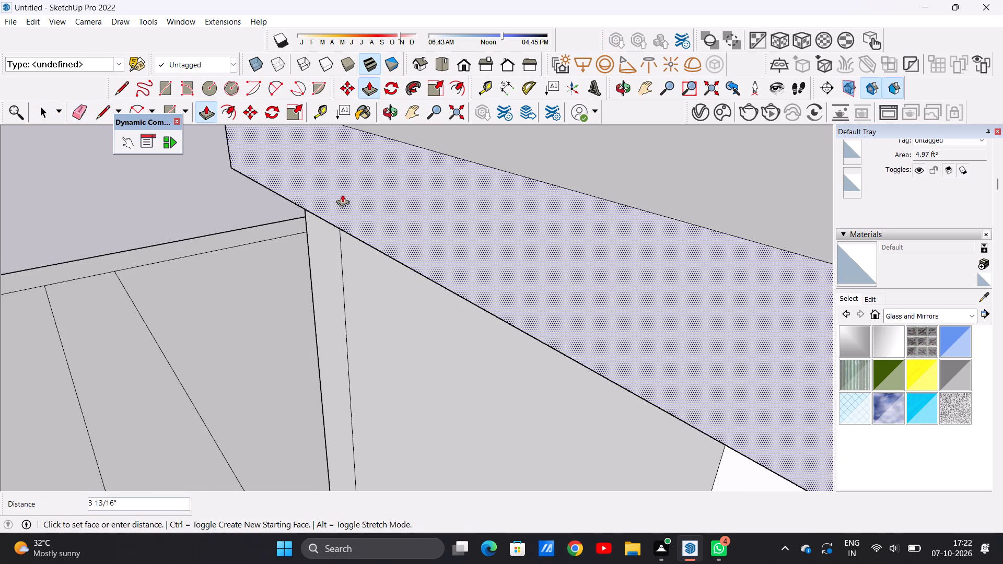
pyautogui.click(311, 209)
pyautogui.press('space')
# Examine the front facade, including the overhanging top band, the upper arches and the ground-floor openings.
pyautogui.scroll(-10, 314, 213)
pyautogui.scroll(1, 313, 215)
pyautogui.scroll(-2, 313, 215)
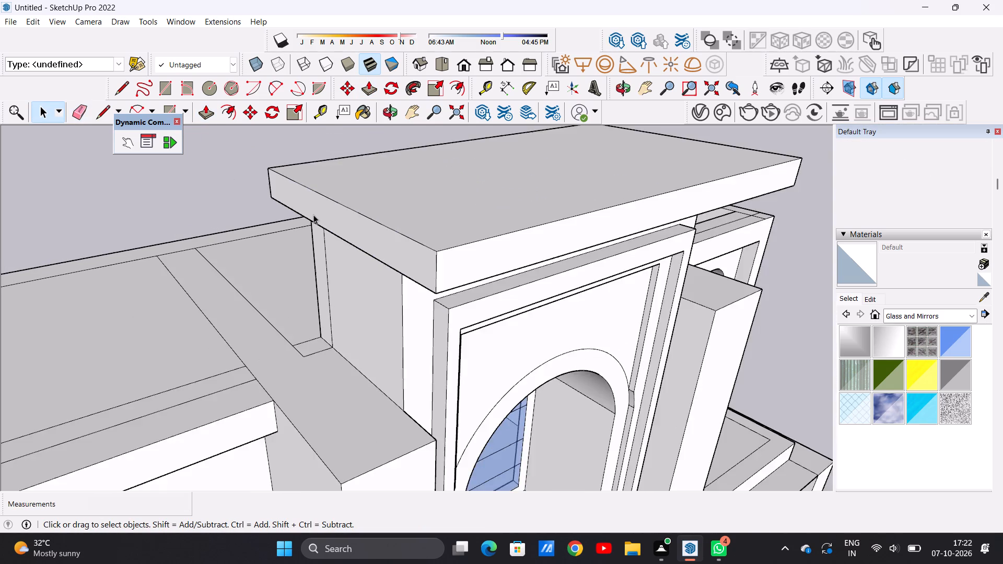
pyautogui.scroll(-13, 313, 215)
pyautogui.moveTo(445, 240); pyautogui.dragTo(319, 138, button='middle')
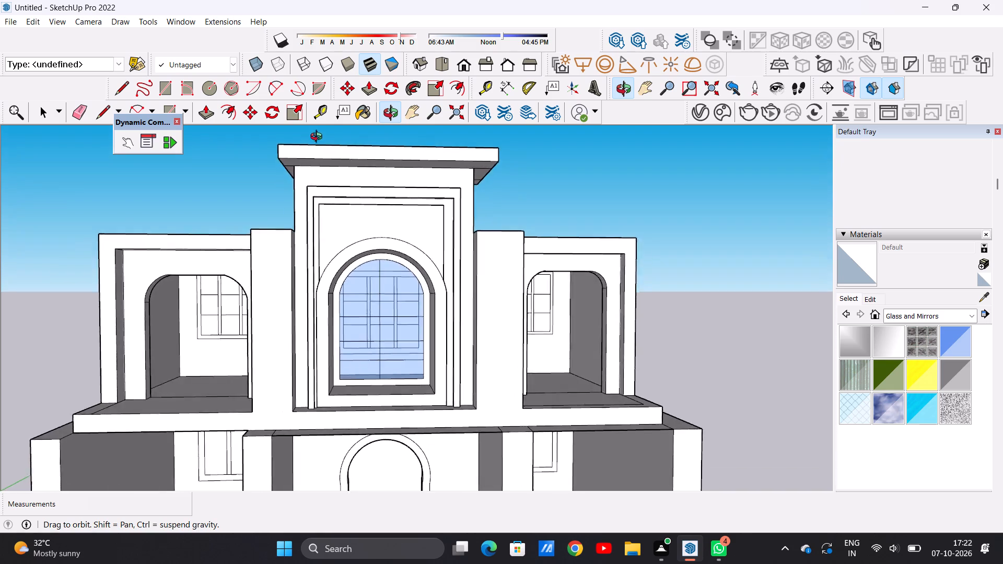
pyautogui.moveTo(319, 138); pyautogui.dragTo(313, 183, button='middle')
pyautogui.scroll(-10, 307, 197)
pyautogui.scroll(2, 334, 309)
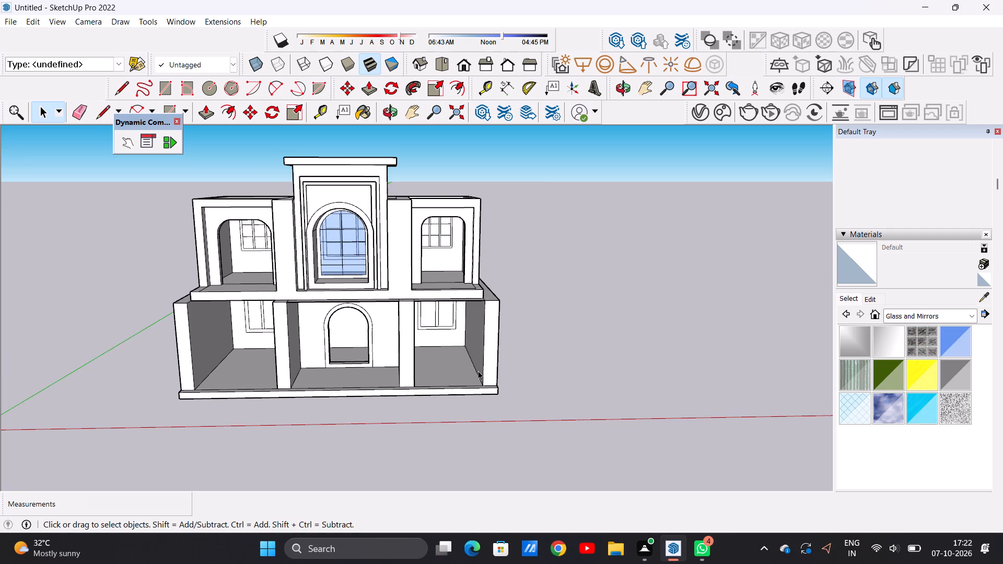
pyautogui.scroll(-20, 478, 371)
pyautogui.scroll(-12, 478, 371)
pyautogui.moveTo(477, 322); pyautogui.dragTo(418, 336, button='middle')
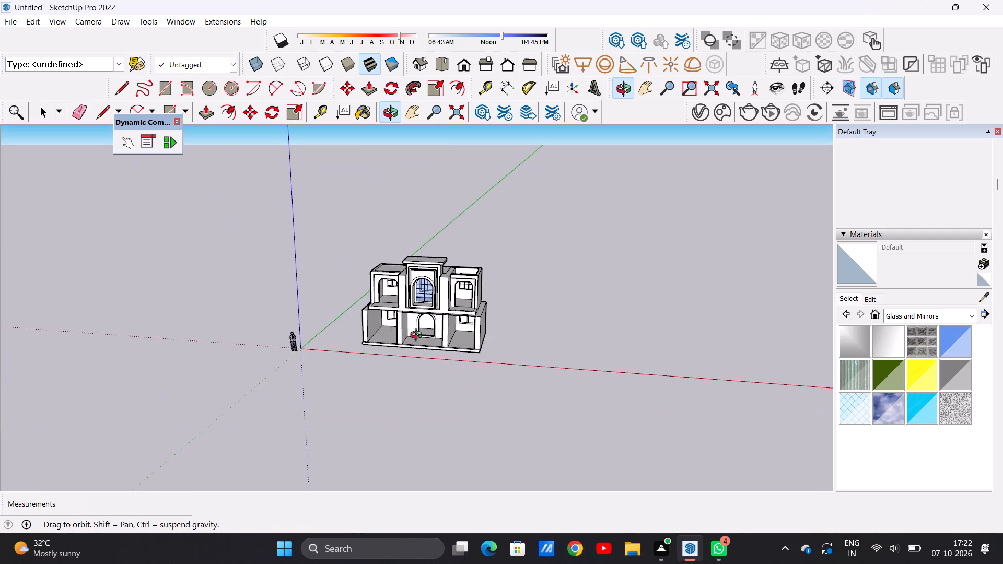
pyautogui.moveTo(418, 336); pyautogui.dragTo(452, 303, button='middle')
pyautogui.scroll(14, 440, 284)
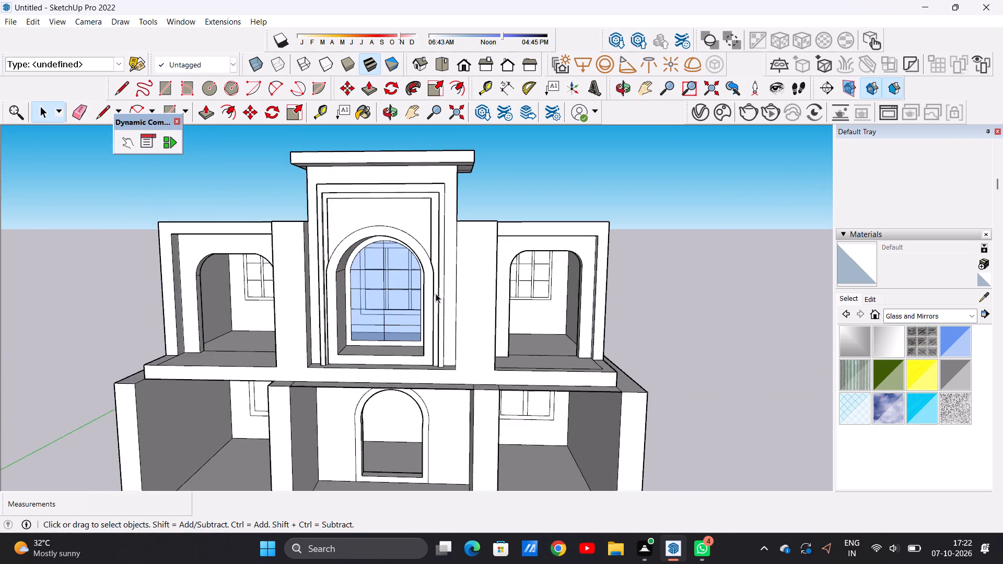
pyautogui.scroll(7, 436, 293)
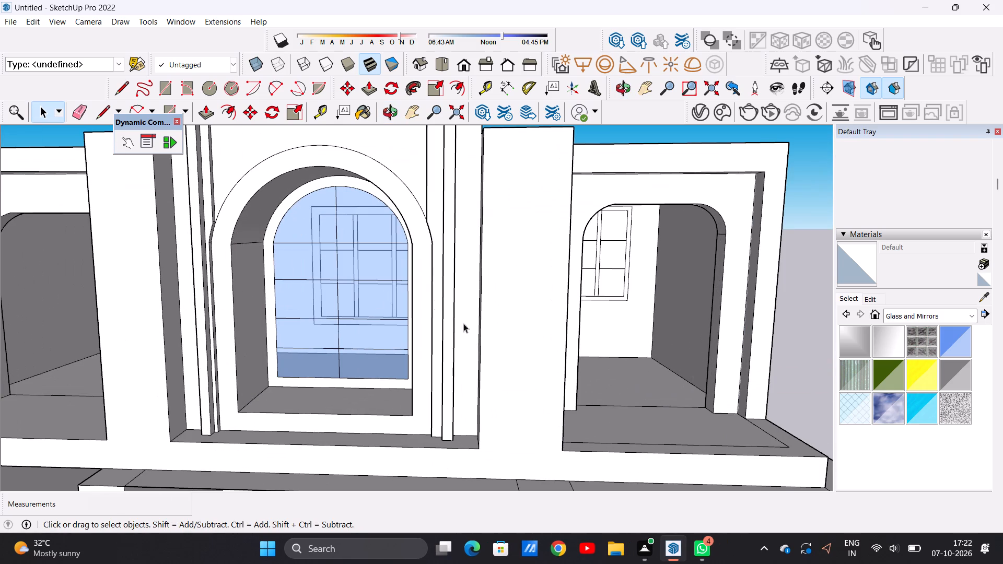
pyautogui.scroll(-12, 483, 342)
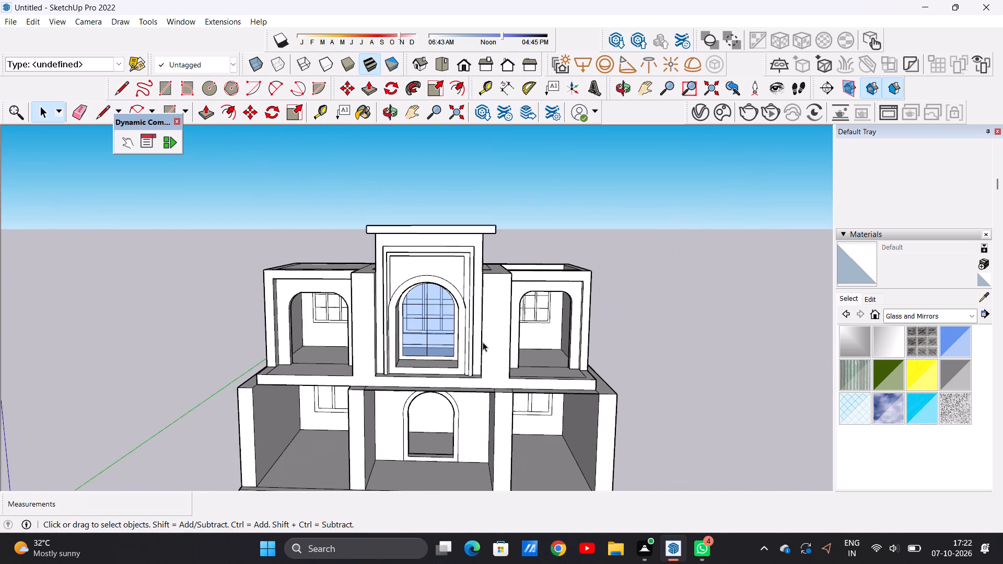
pyautogui.scroll(-12, 483, 342)
pyautogui.scroll(15, 472, 400)
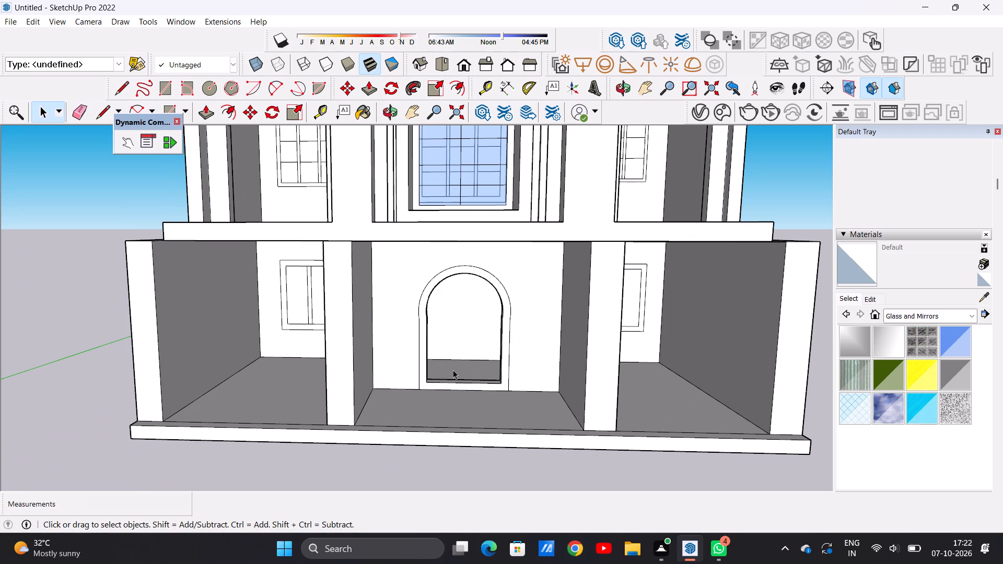
pyautogui.moveTo(478, 338); pyautogui.dragTo(476, 365, button='middle')
pyautogui.scroll(-13, 475, 393)
# Copy the floor face of the open right-hand upper room 10' up to the wall tops to close its roof.
pyautogui.moveTo(533, 287); pyautogui.dragTo(536, 375, button='middle')
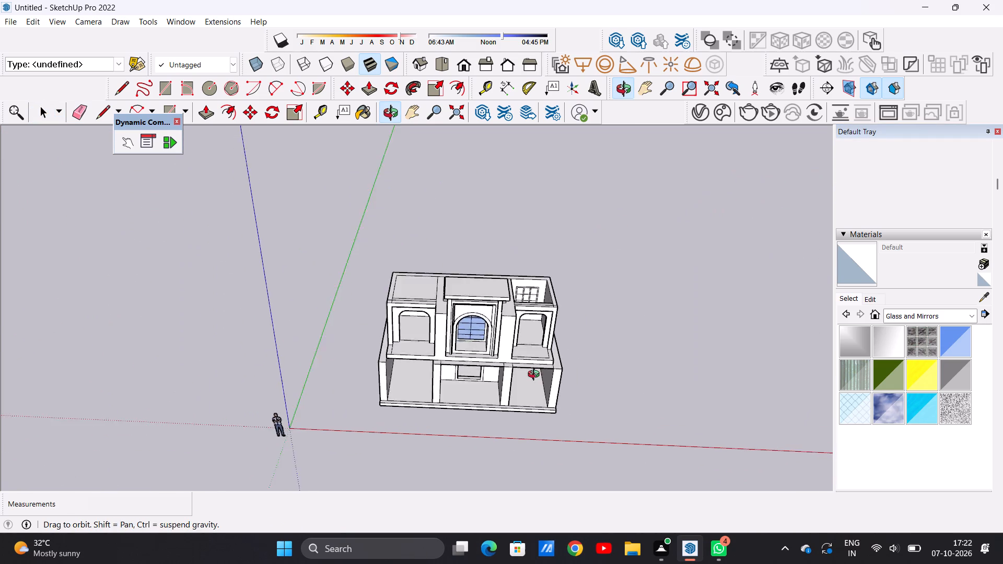
pyautogui.moveTo(536, 375); pyautogui.dragTo(537, 408, button='middle')
pyautogui.scroll(7, 540, 281)
pyautogui.moveTo(521, 297); pyautogui.dragTo(521, 337, button='middle')
pyautogui.scroll(3, 521, 337)
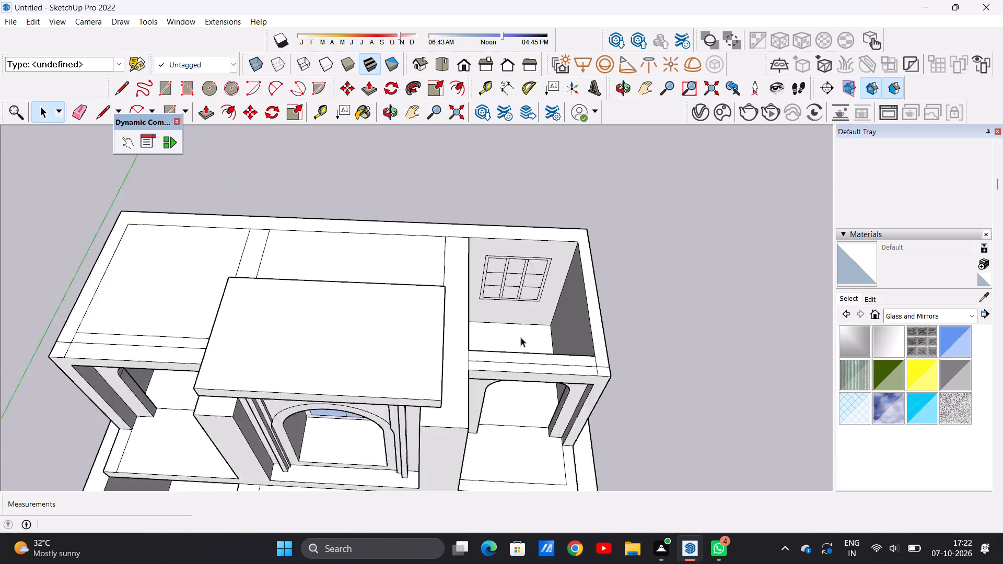
pyautogui.scroll(3, 521, 337)
pyautogui.moveTo(521, 338); pyautogui.dragTo(519, 396, button='middle')
pyautogui.scroll(3, 555, 365)
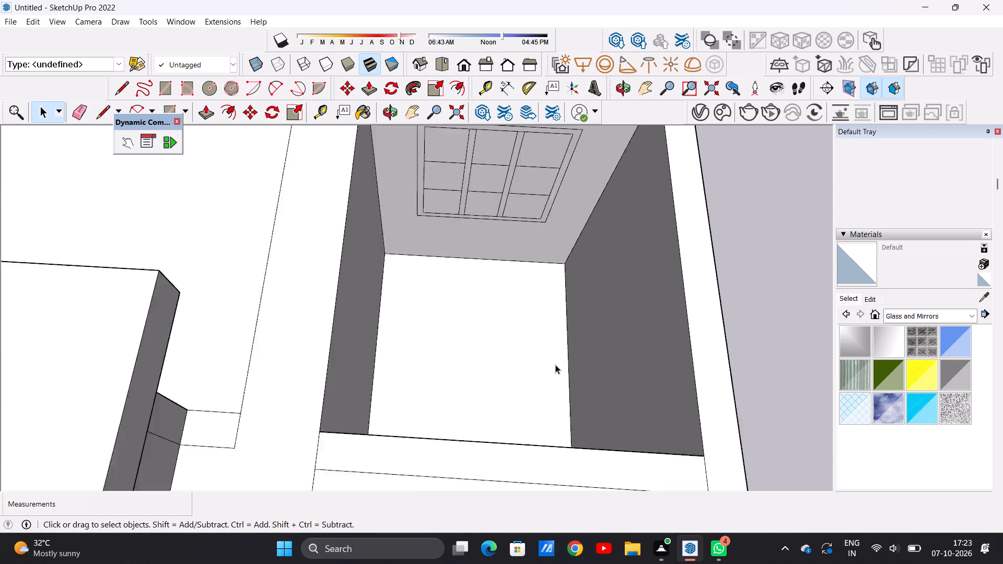
pyautogui.scroll(3, 555, 365)
pyautogui.doubleClick(555, 365)
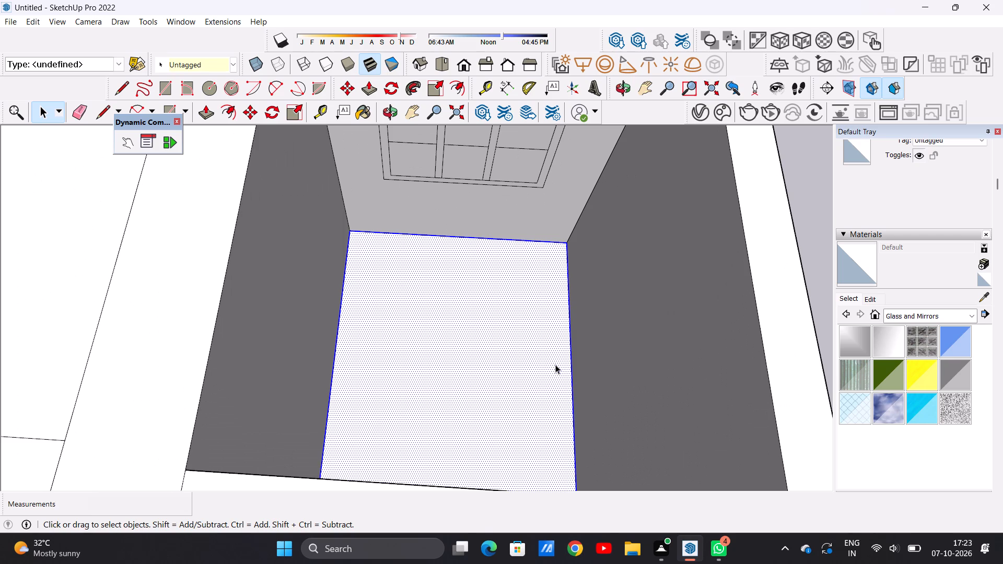
pyautogui.press('m')
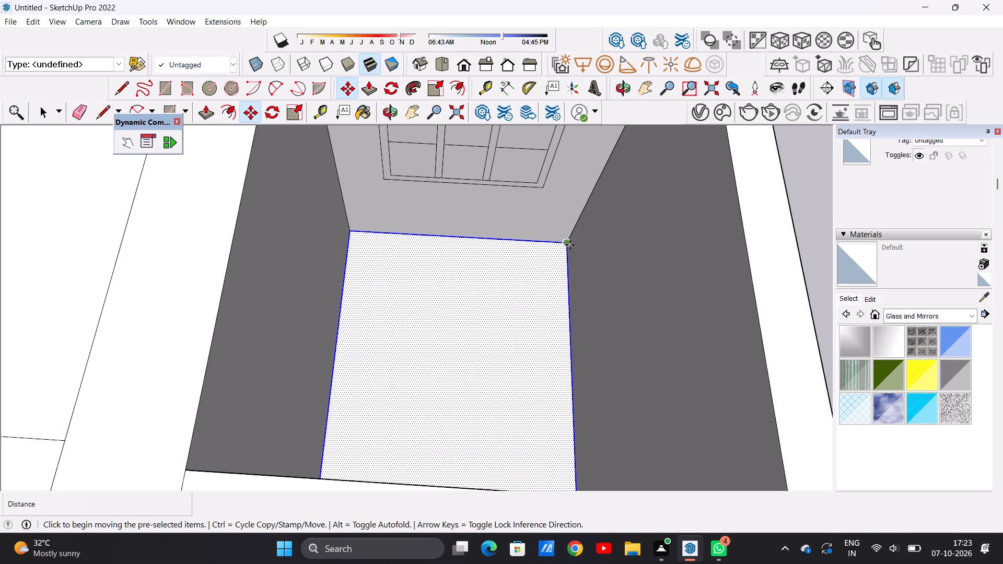
pyautogui.click(570, 245)
pyautogui.scroll(-2, 572, 216)
pyautogui.scroll(1, 572, 216)
pyautogui.scroll(-8, 572, 216)
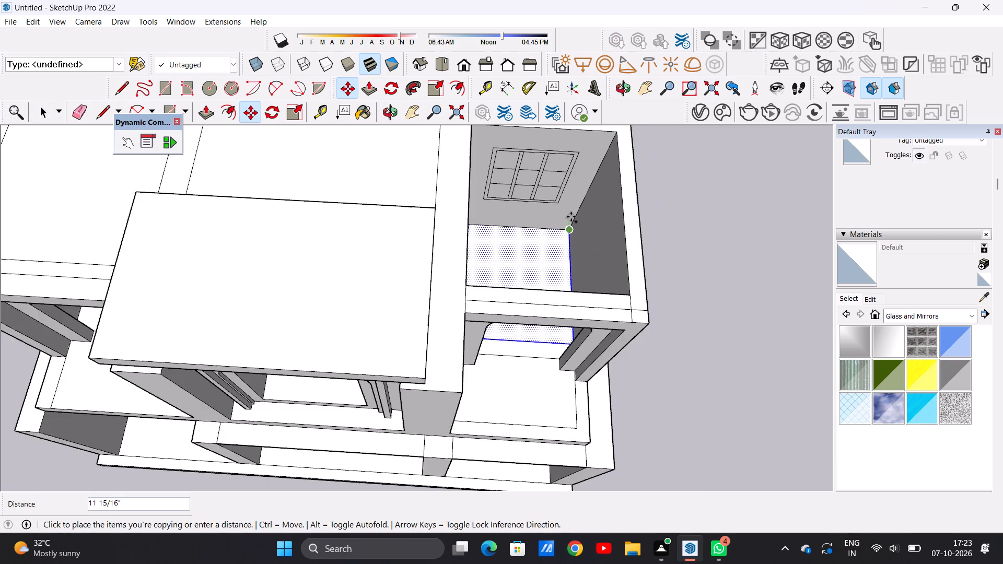
pyautogui.scroll(-4, 571, 217)
pyautogui.scroll(-1, 592, 164)
pyautogui.scroll(8, 592, 164)
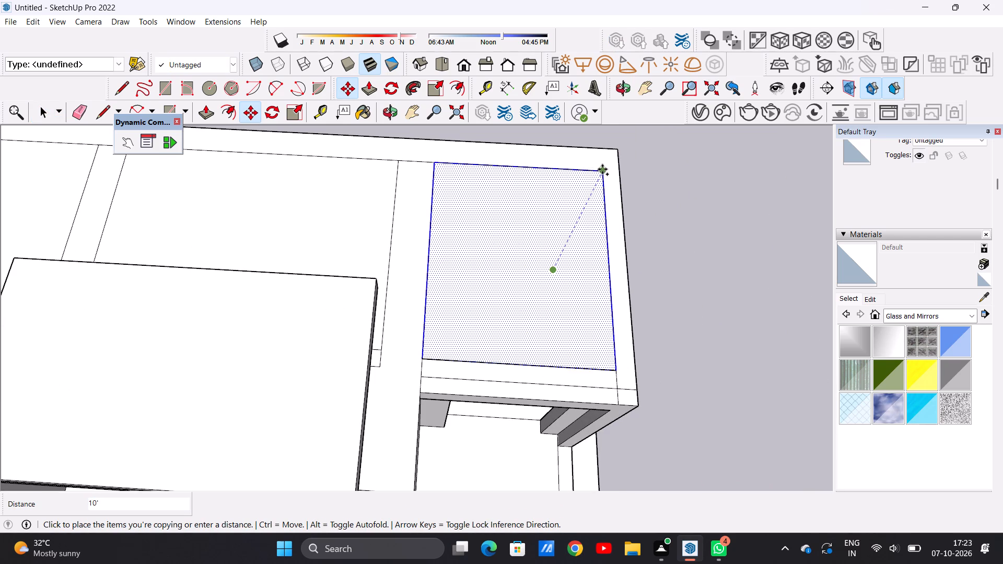
pyautogui.click(602, 170)
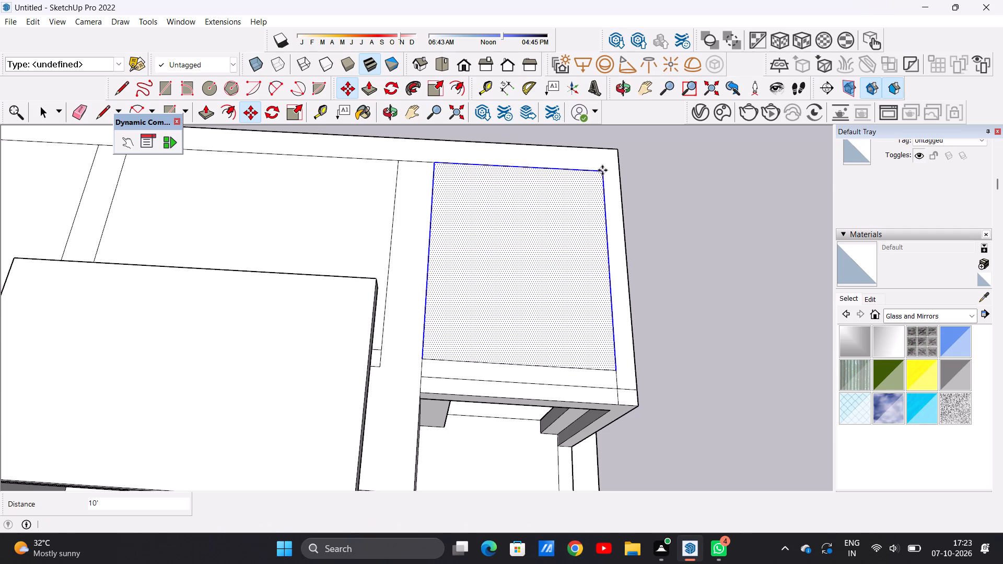
pyautogui.press('space')
pyautogui.scroll(-3, 627, 247)
pyautogui.click(669, 252)
# Examine the house's roof and front from above.
pyautogui.scroll(1, 562, 366)
pyautogui.moveTo(557, 354); pyautogui.dragTo(543, 344, button='middle')
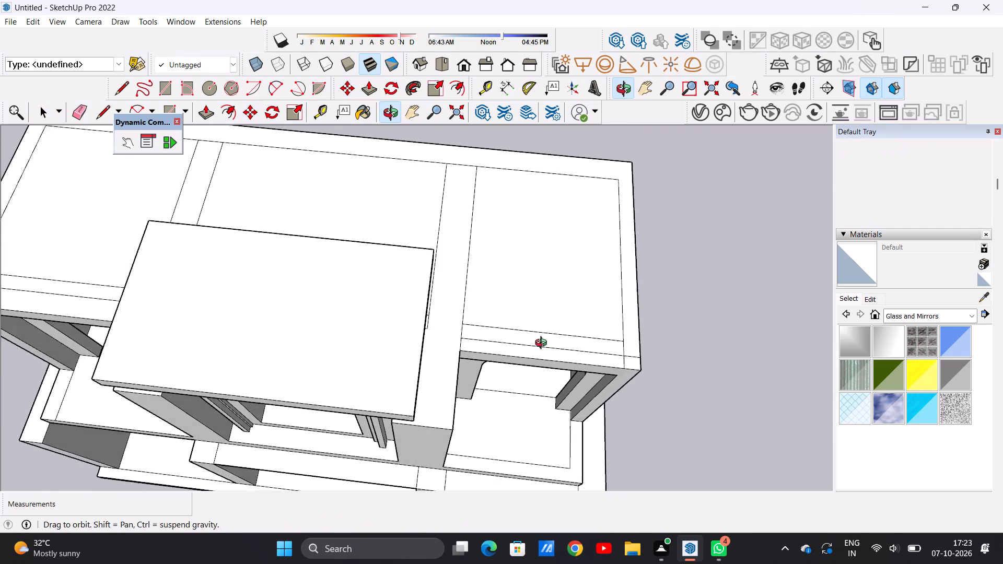
pyautogui.moveTo(543, 344); pyautogui.dragTo(538, 337, button='middle')
pyautogui.scroll(1, 538, 337)
pyautogui.scroll(-9, 539, 349)
pyautogui.scroll(-4, 479, 308)
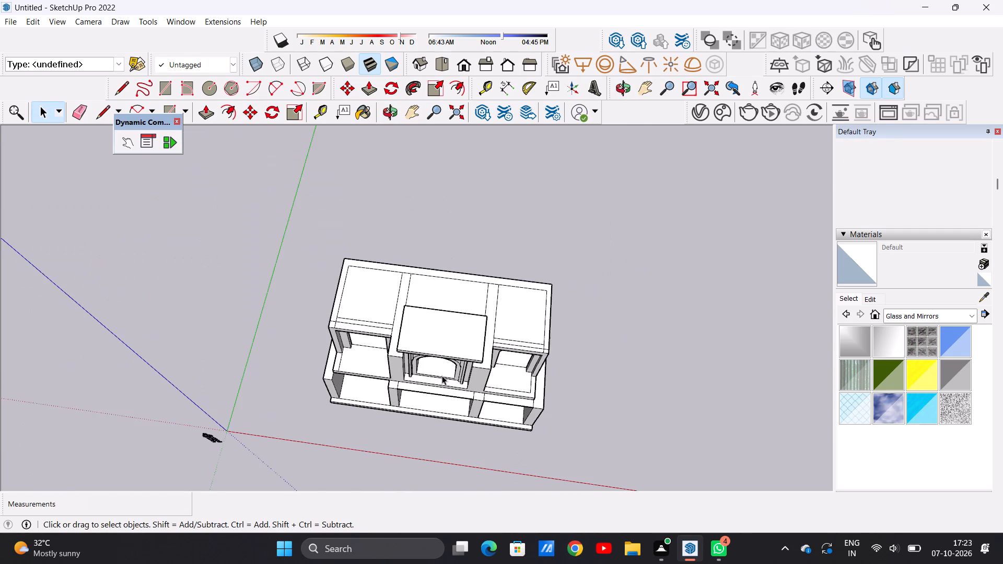
pyautogui.moveTo(446, 401); pyautogui.dragTo(458, 326, button='middle')
pyautogui.moveTo(463, 415); pyautogui.dragTo(471, 367, button='middle')
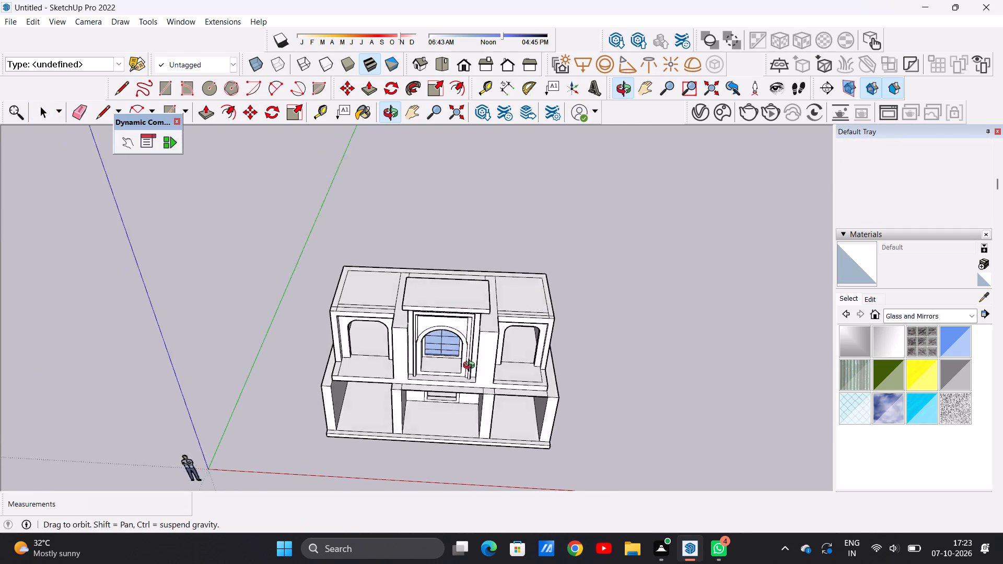
# Examine the house's front facade and roof, including the edge lines over the right-hand upper room.
pyautogui.moveTo(471, 367); pyautogui.dragTo(477, 325, button='middle')
pyautogui.scroll(4, 476, 354)
pyautogui.scroll(-2, 475, 358)
pyautogui.moveTo(521, 442); pyautogui.dragTo(510, 377, button='middle')
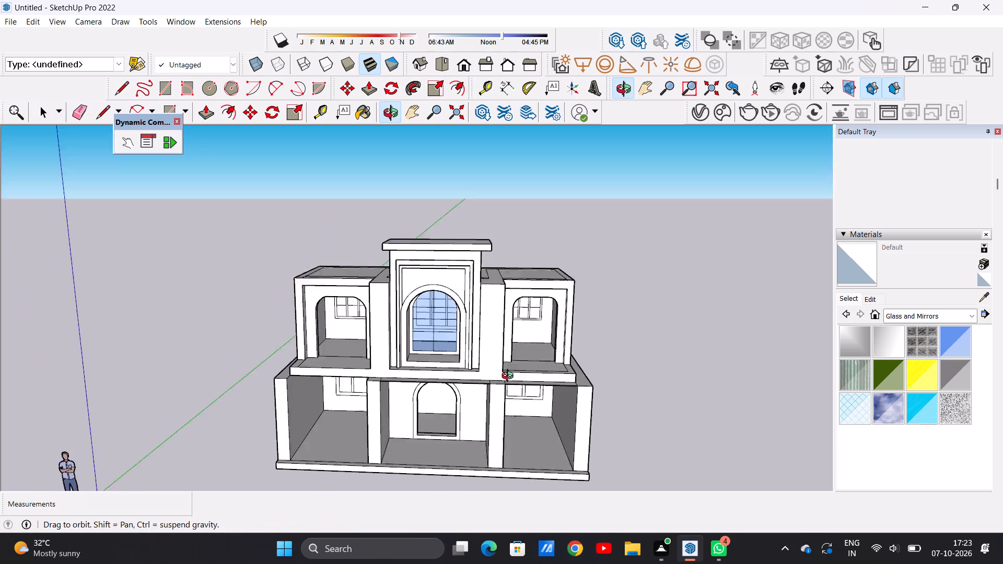
pyautogui.moveTo(510, 377); pyautogui.dragTo(518, 326, button='middle')
pyautogui.moveTo(504, 263); pyautogui.dragTo(436, 374, button='middle')
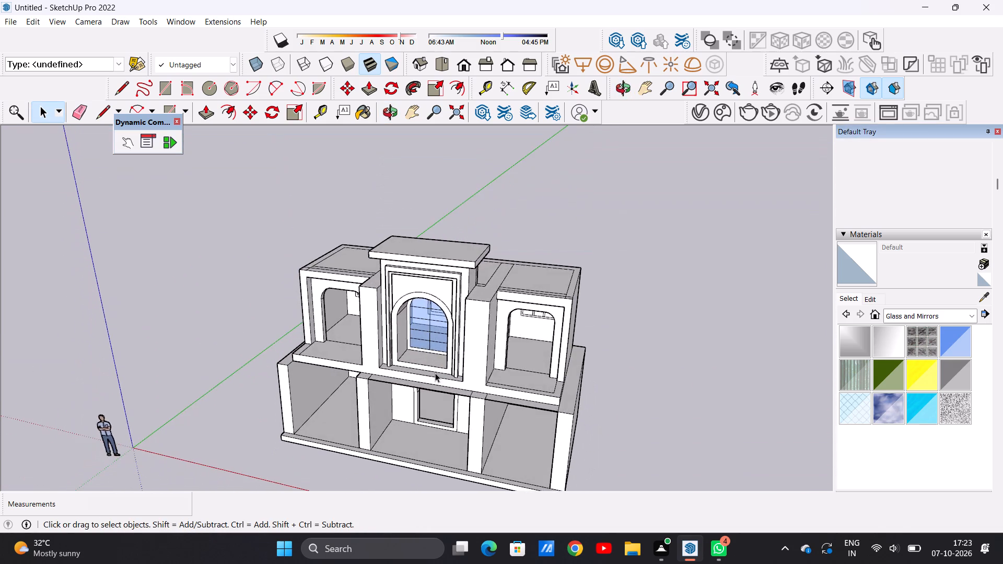
pyautogui.scroll(13, 499, 279)
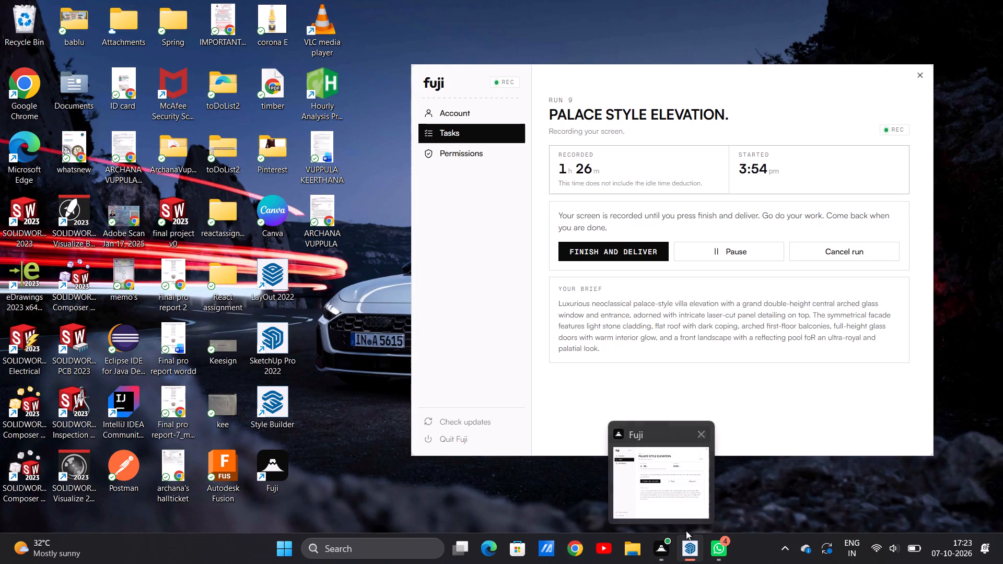
pyautogui.click(687, 487)
pyautogui.scroll(-5, 578, 416)
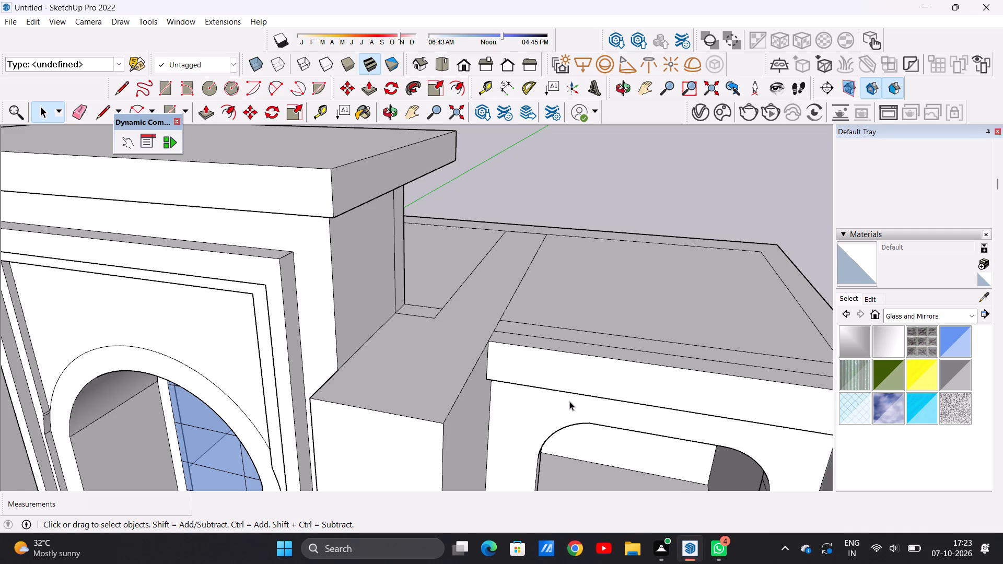
pyautogui.scroll(-20, 569, 401)
pyautogui.scroll(-2, 569, 401)
pyautogui.moveTo(547, 395); pyautogui.dragTo(549, 315, button='middle')
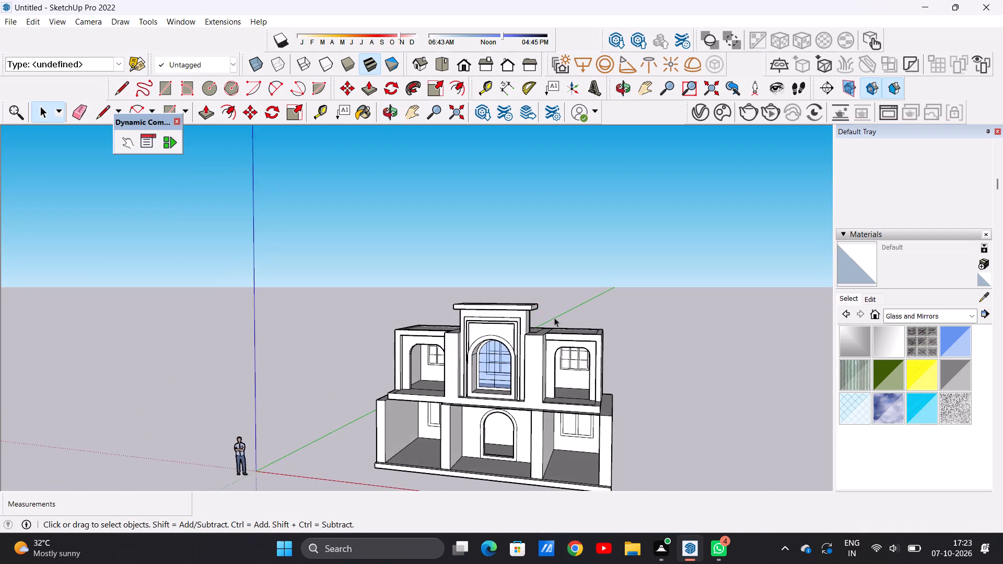
pyautogui.scroll(7, 554, 319)
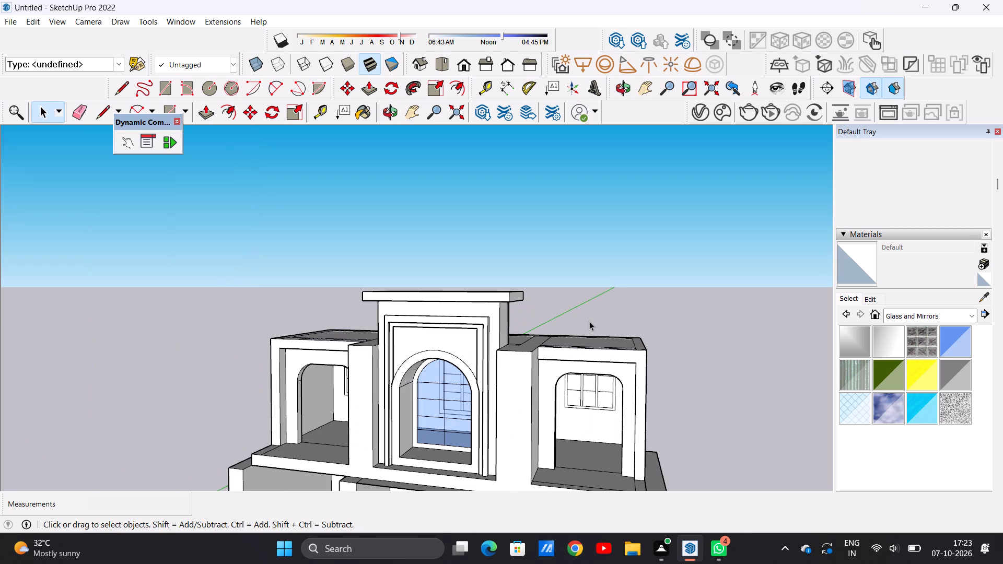
pyautogui.moveTo(574, 322); pyautogui.dragTo(592, 398, button='middle')
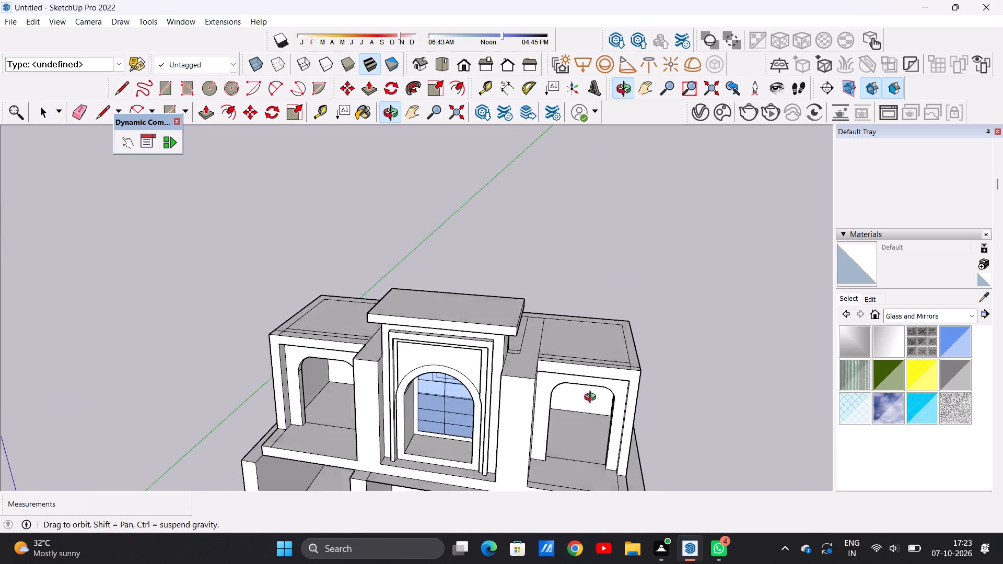
pyautogui.moveTo(592, 398); pyautogui.dragTo(603, 428, button='middle')
pyautogui.moveTo(581, 328); pyautogui.dragTo(592, 399, button='middle')
pyautogui.scroll(1, 627, 360)
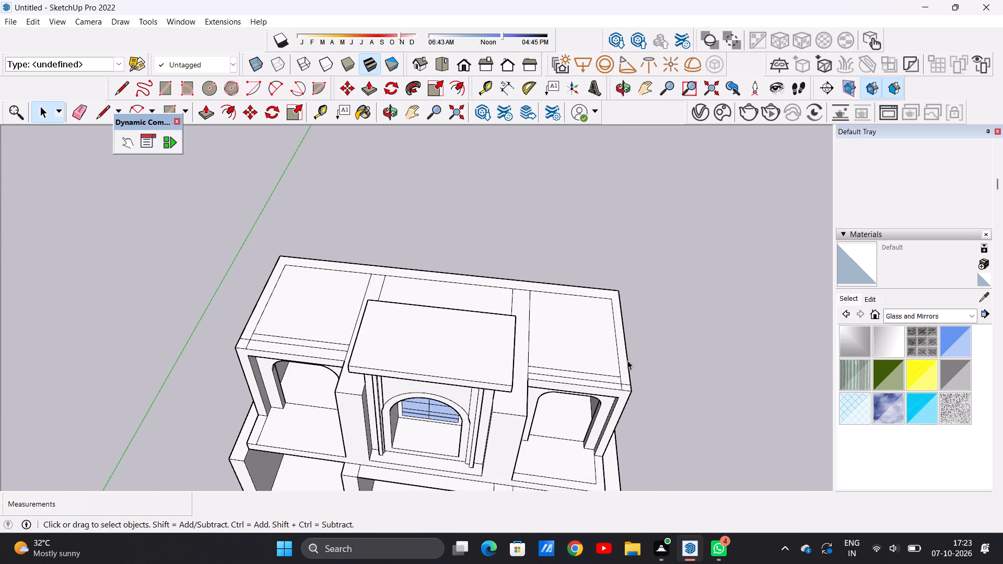
pyautogui.moveTo(605, 384); pyautogui.dragTo(602, 286, button='middle')
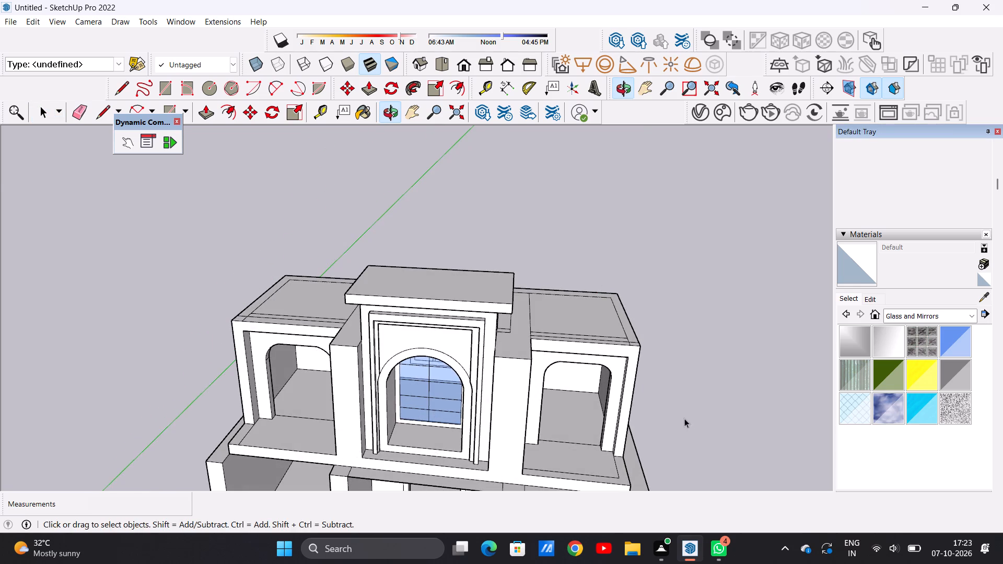
pyautogui.moveTo(669, 396); pyautogui.dragTo(657, 354, button='middle')
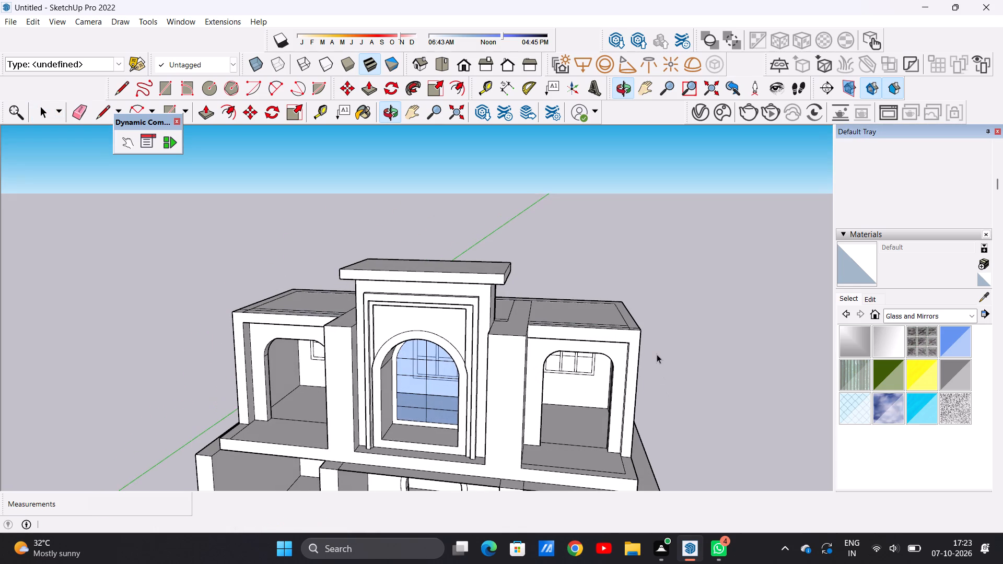
pyautogui.scroll(8, 616, 327)
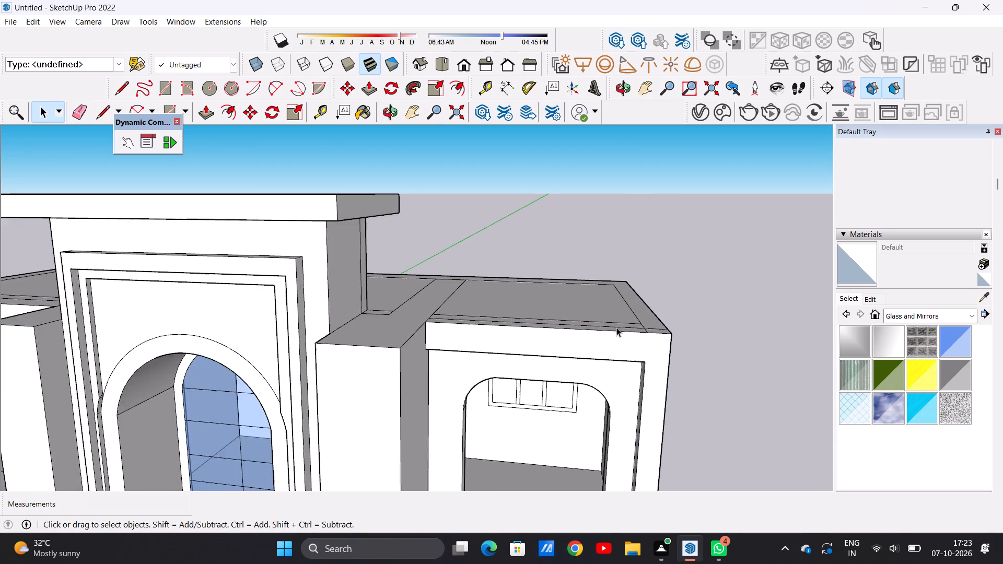
pyautogui.scroll(-1, 619, 335)
pyautogui.scroll(2, 619, 335)
pyautogui.scroll(-6, 619, 335)
# Erase the short edge crossing the front roof strip at the outer corner of the right-hand upper room.
pyautogui.moveTo(641, 337); pyautogui.dragTo(548, 362, button='middle')
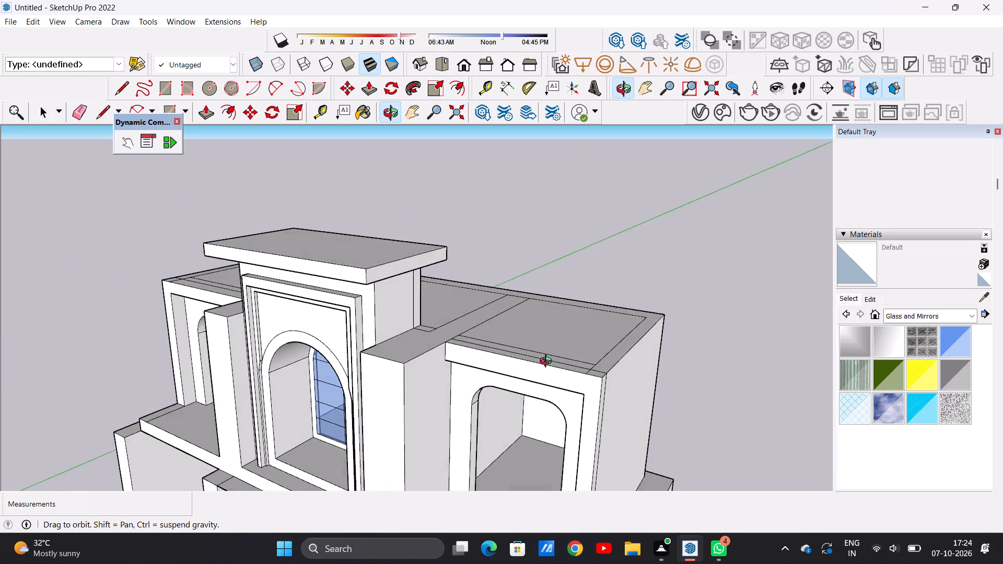
pyautogui.moveTo(548, 362); pyautogui.dragTo(540, 375, button='middle')
pyautogui.scroll(5, 562, 387)
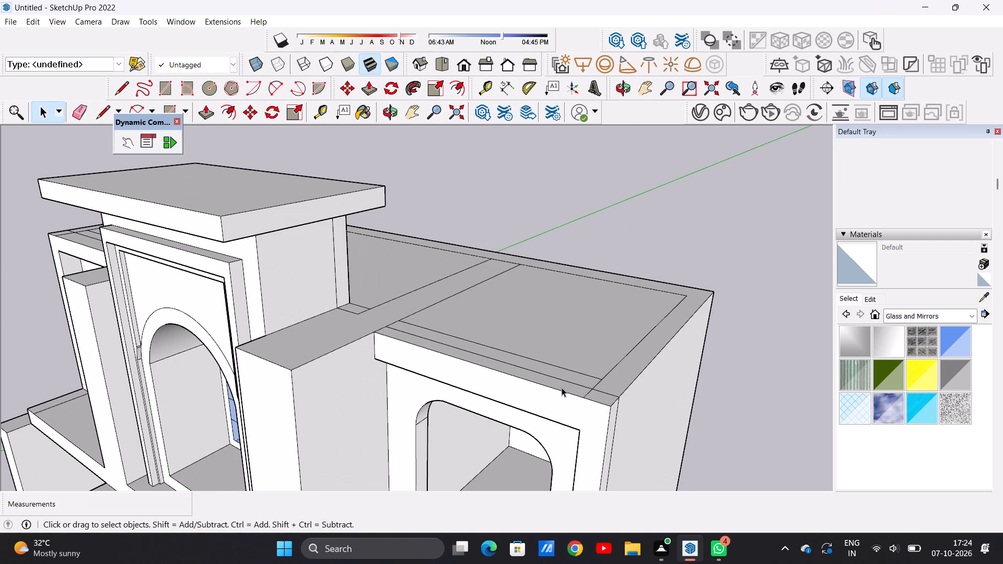
pyautogui.press('p')
pyautogui.scroll(5, 599, 390)
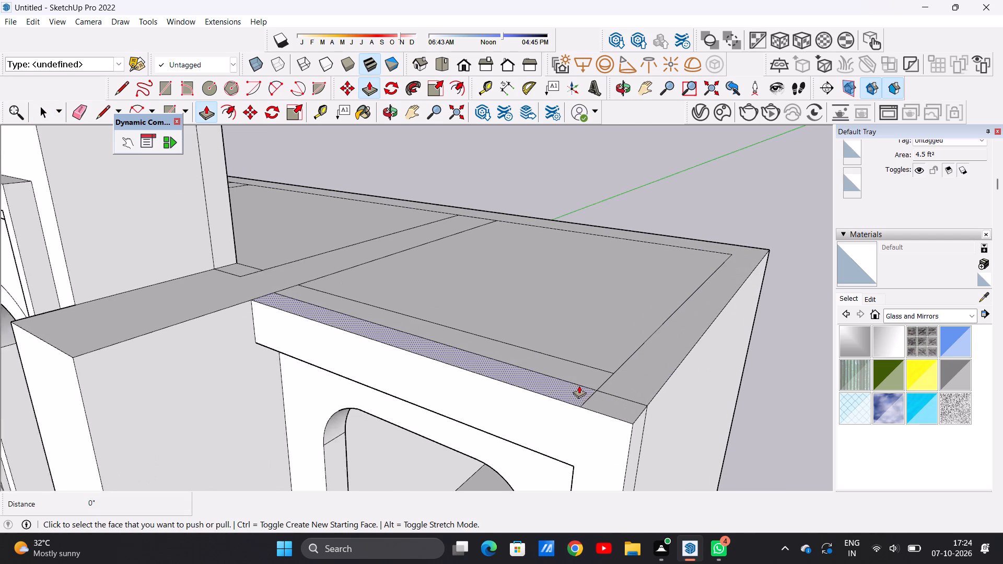
pyautogui.scroll(3, 579, 385)
pyautogui.press('space')
pyautogui.write('E')
pyautogui.scroll(4, 598, 395)
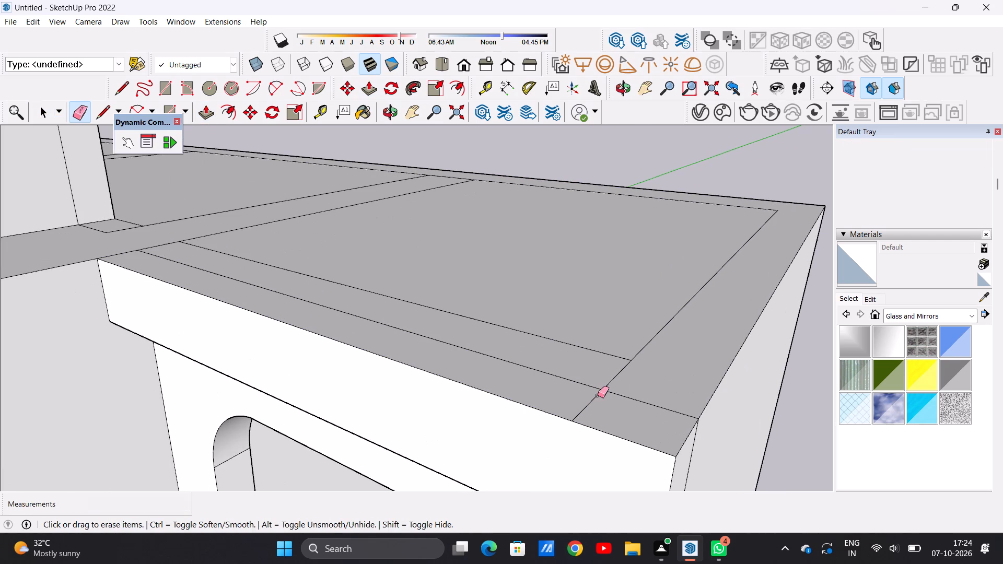
pyautogui.moveTo(589, 397); pyautogui.dragTo(602, 412)
pyautogui.press('space')
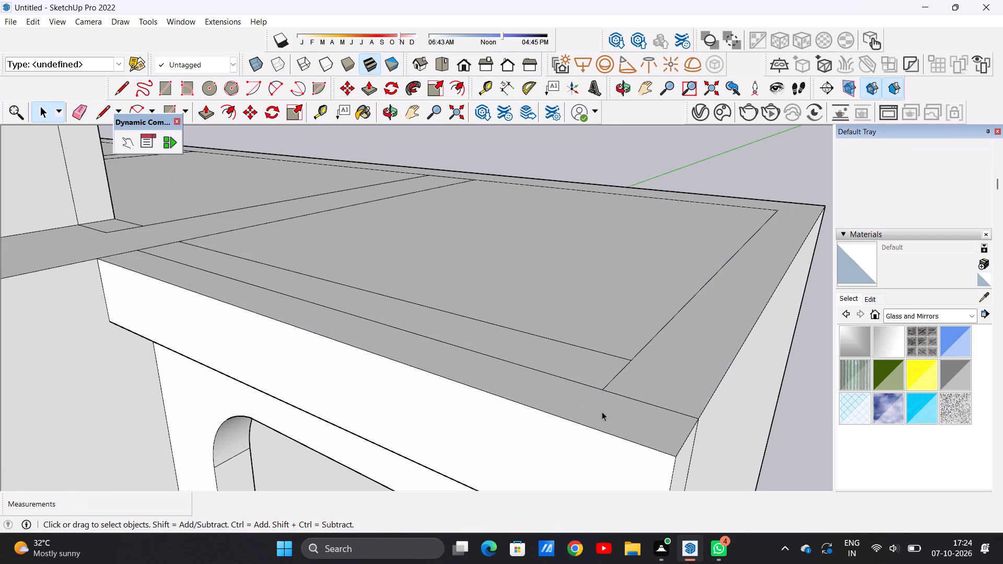
# Push/Pull the front roof strip of the right-hand upper room up about 2 15/16".
pyautogui.press('p')
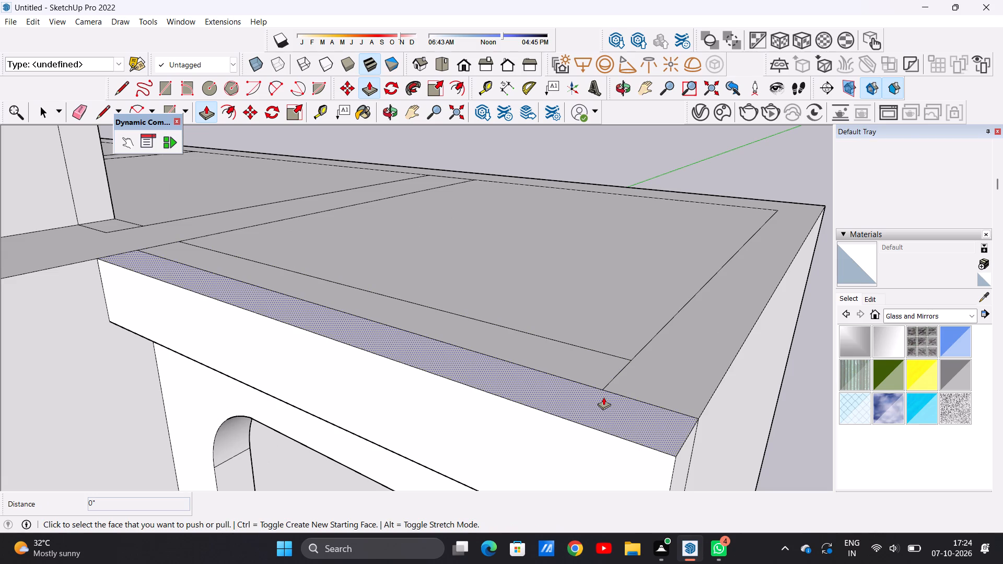
pyautogui.click(603, 397)
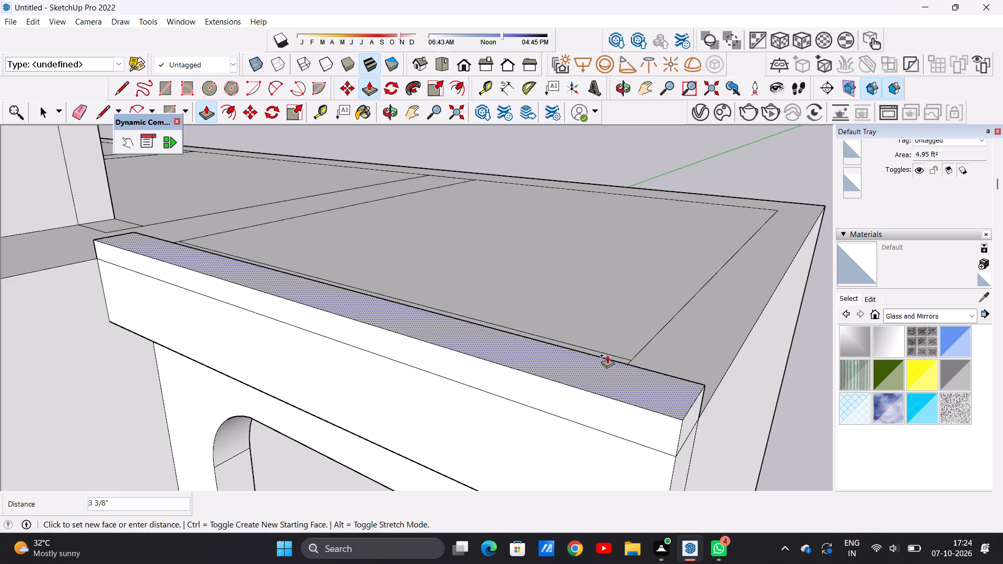
pyautogui.click(613, 370)
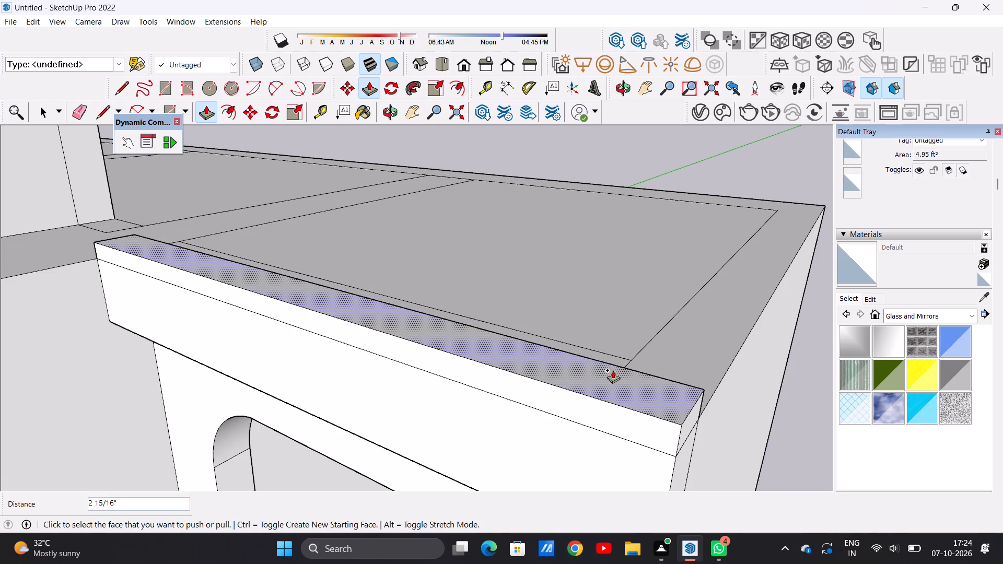
pyautogui.press('space')
# Push/Pull the front face of the raised strip above the right-hand upper arch outward about 10 3/16" as an overhang.
pyautogui.scroll(-14, 617, 324)
pyautogui.moveTo(617, 374); pyautogui.dragTo(565, 350, button='middle')
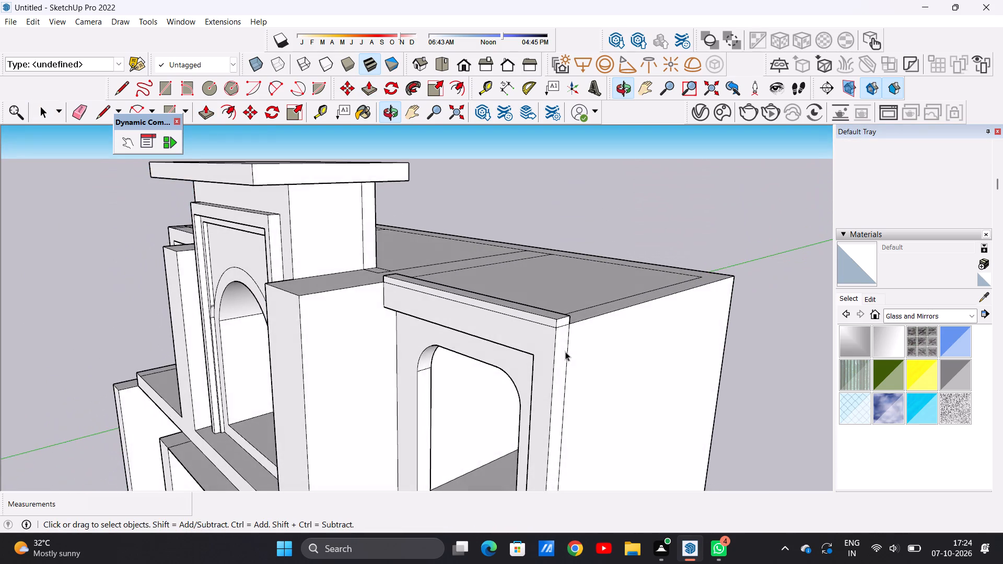
pyautogui.scroll(7, 558, 323)
pyautogui.scroll(-5, 557, 322)
pyautogui.scroll(2, 542, 322)
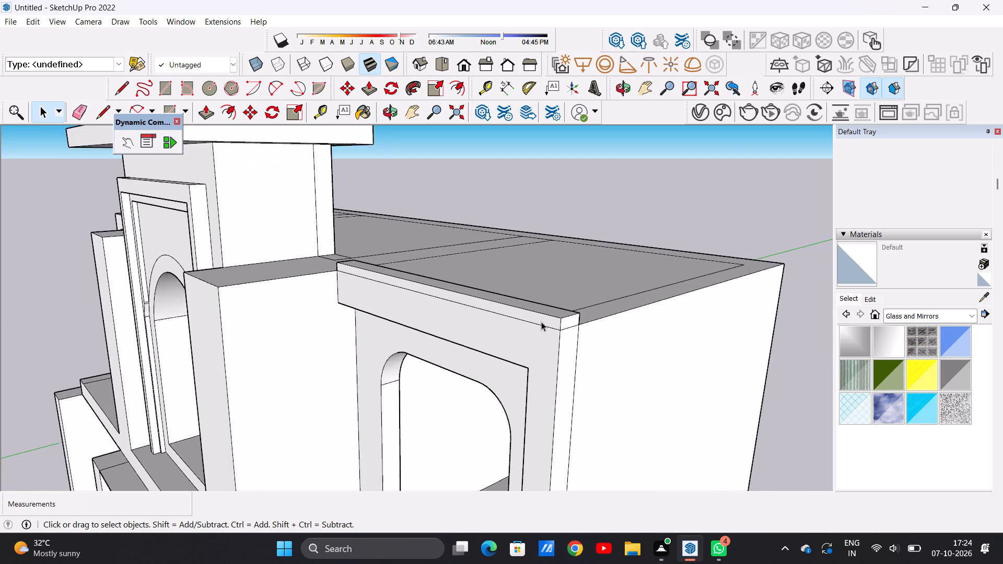
pyautogui.scroll(3, 541, 322)
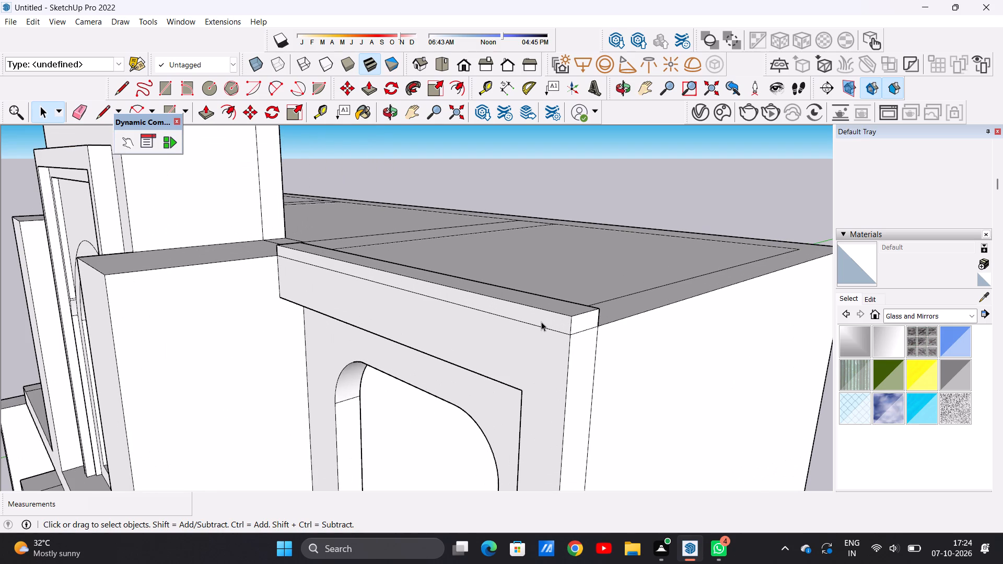
pyautogui.press('p')
pyautogui.click(552, 315)
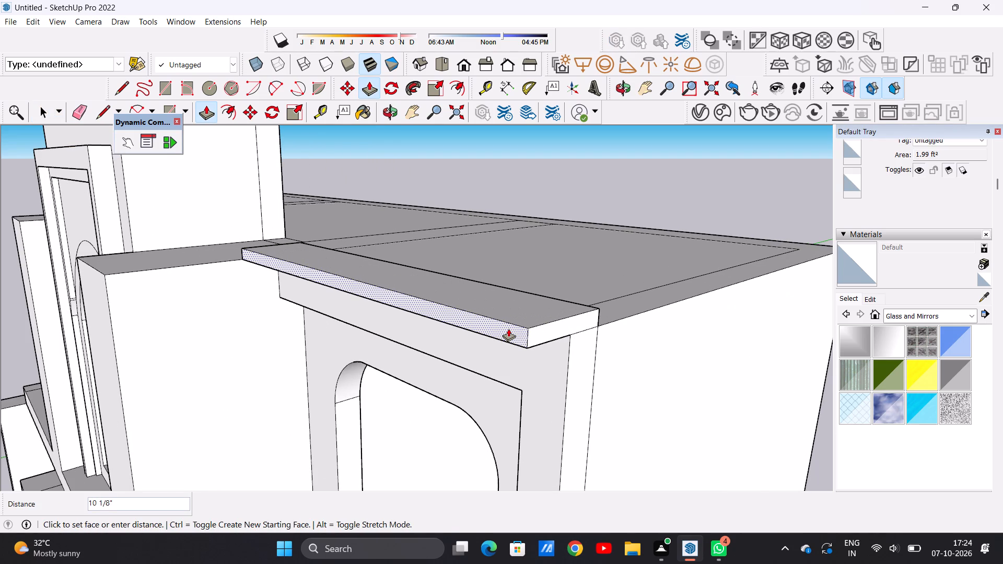
pyautogui.click(508, 328)
# Examine the overhanging roof strip of the right-hand upper room from above, the side and the front.
pyautogui.scroll(-5, 540, 308)
pyautogui.moveTo(561, 305); pyautogui.dragTo(333, 340, button='middle')
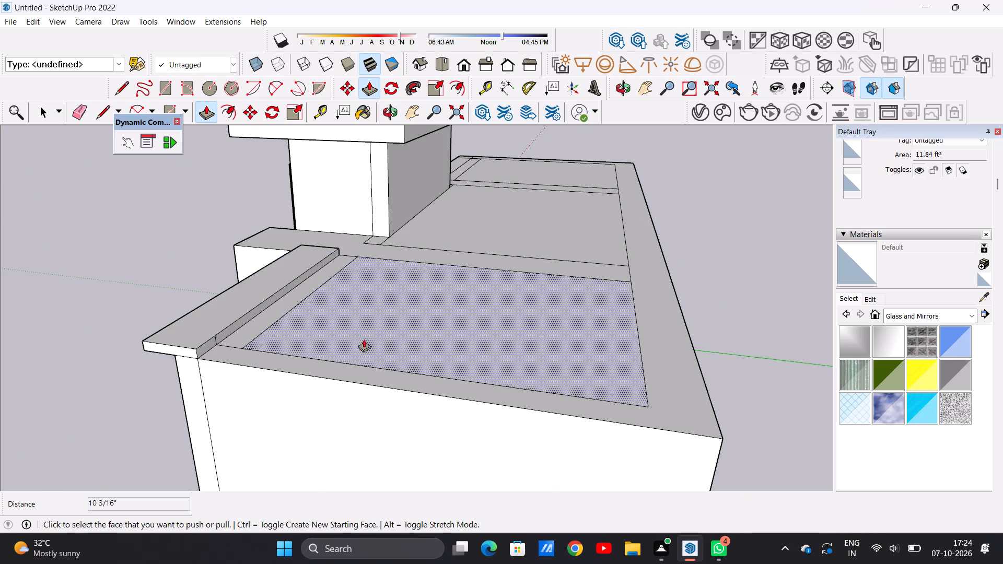
pyautogui.scroll(-10, 392, 340)
pyautogui.scroll(5, 359, 330)
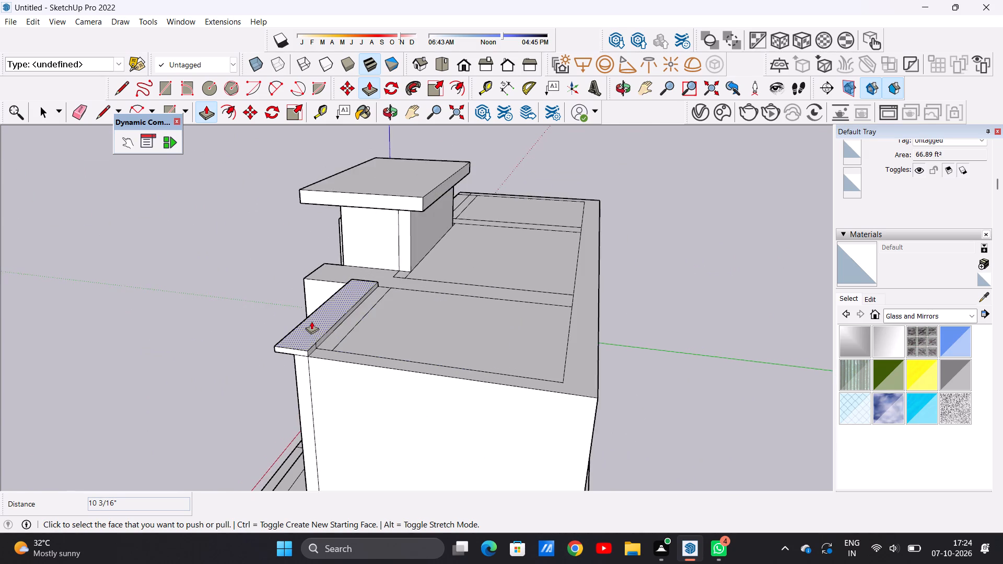
pyautogui.scroll(15, 311, 321)
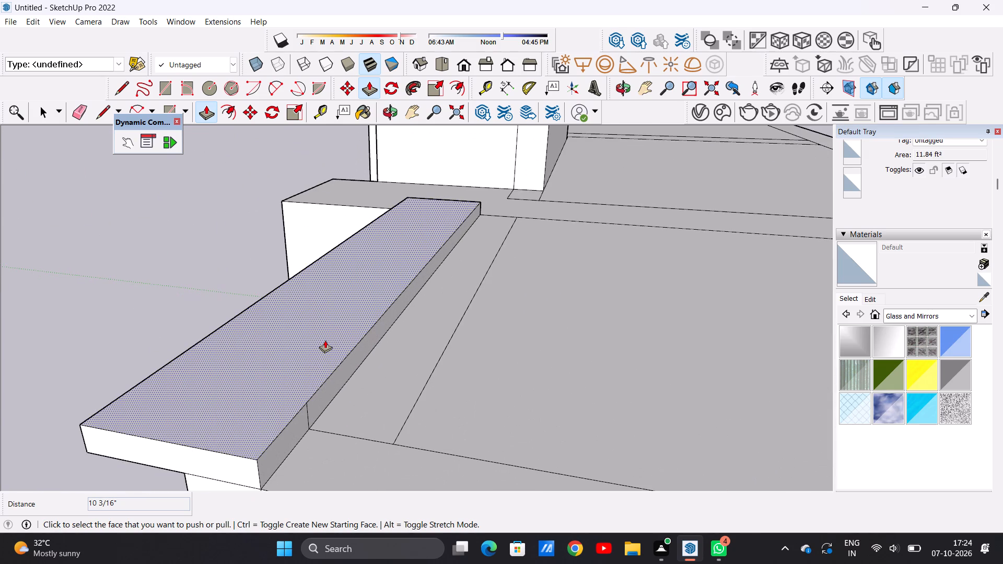
pyautogui.press('space')
pyautogui.scroll(-19, 326, 339)
pyautogui.moveTo(326, 348); pyautogui.dragTo(466, 349, button='middle')
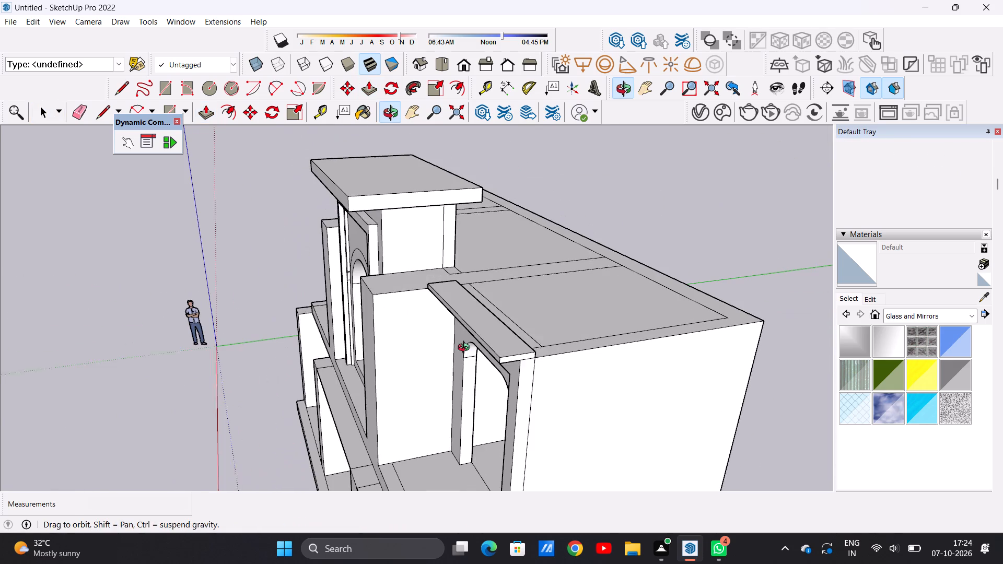
pyautogui.moveTo(466, 349); pyautogui.dragTo(466, 348, button='middle')
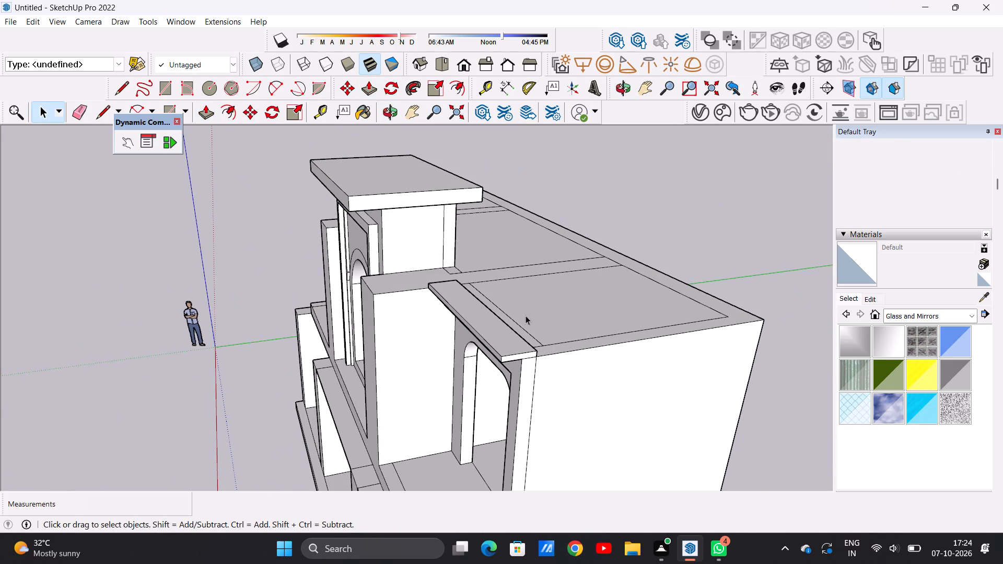
pyautogui.scroll(1, 525, 327)
pyautogui.scroll(-1, 525, 327)
pyautogui.scroll(4, 524, 327)
pyautogui.moveTo(514, 329); pyautogui.dragTo(461, 342, button='middle')
pyautogui.scroll(-11, 461, 341)
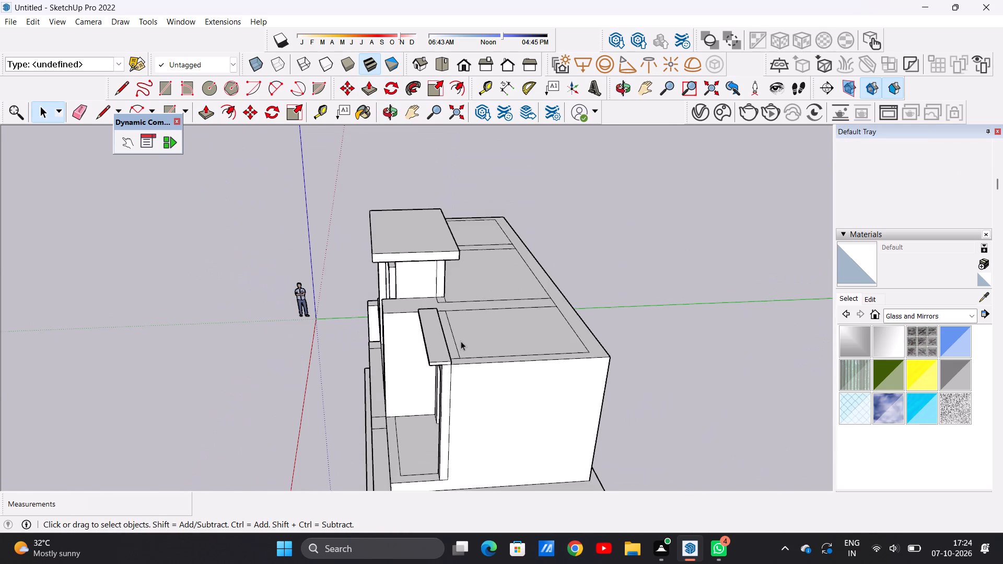
pyautogui.scroll(8, 389, 329)
pyautogui.scroll(-12, 389, 329)
pyautogui.moveTo(386, 328); pyautogui.dragTo(461, 332, button='middle')
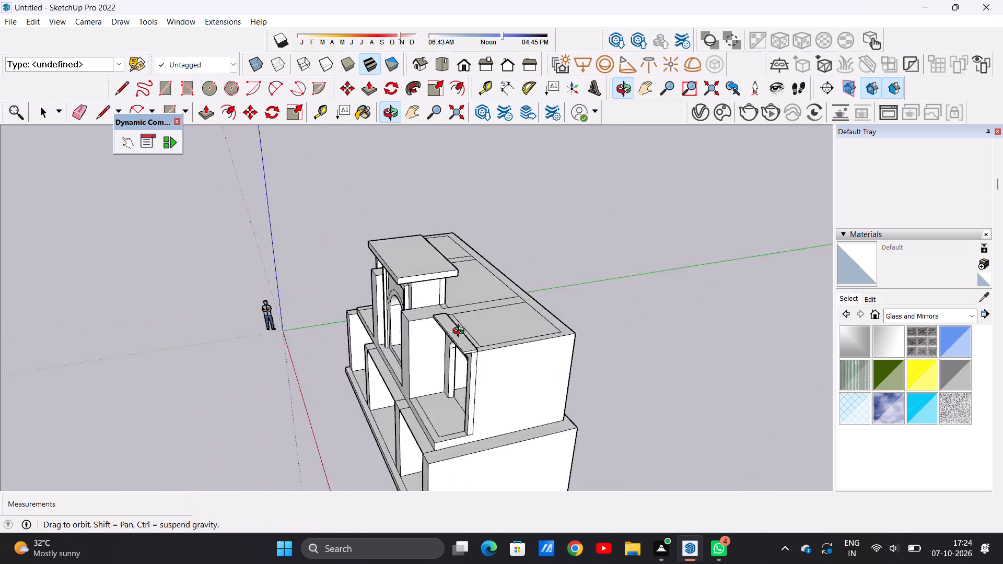
pyautogui.moveTo(461, 332); pyautogui.dragTo(617, 321, button='middle')
pyautogui.moveTo(454, 297); pyautogui.dragTo(526, 289, button='middle')
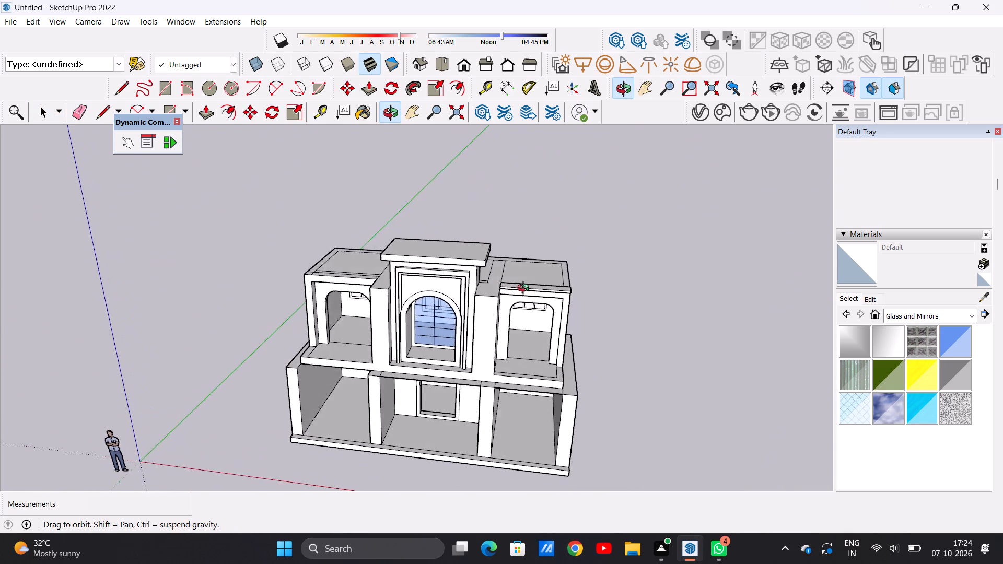
pyautogui.moveTo(526, 289); pyautogui.dragTo(541, 285, button='middle')
# Push/Pull the front roof strip of the left-hand upper room up about 4 11/16".
pyautogui.scroll(5, 348, 276)
pyautogui.moveTo(373, 276); pyautogui.dragTo(374, 351, button='middle')
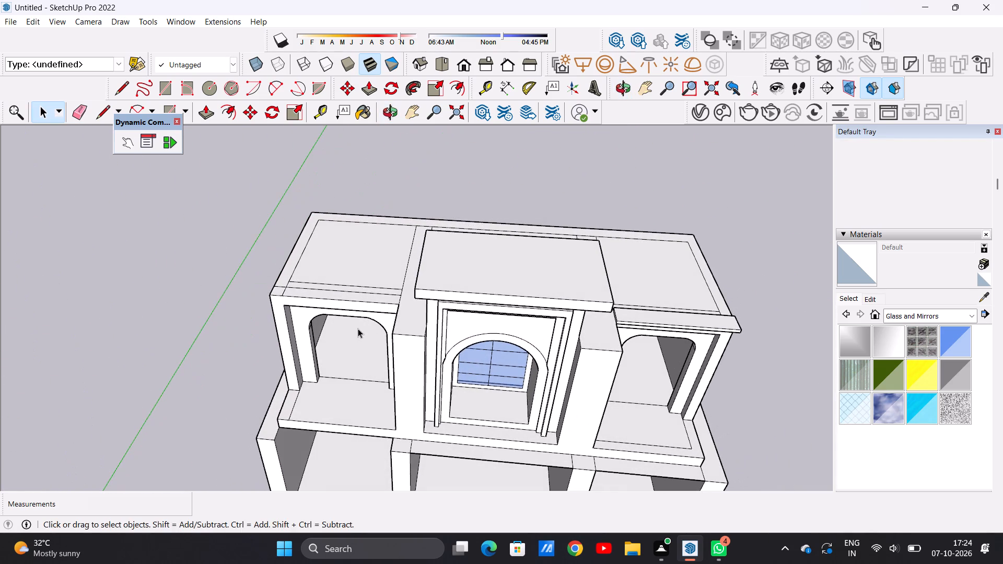
pyautogui.moveTo(274, 312); pyautogui.dragTo(483, 318, button='middle')
pyautogui.scroll(1, 349, 342)
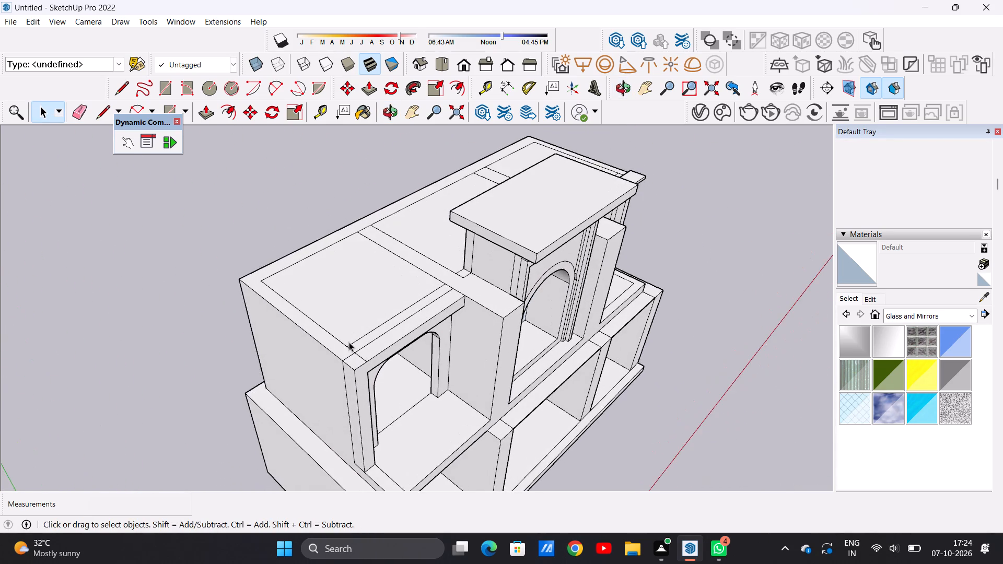
pyautogui.scroll(-2, 349, 342)
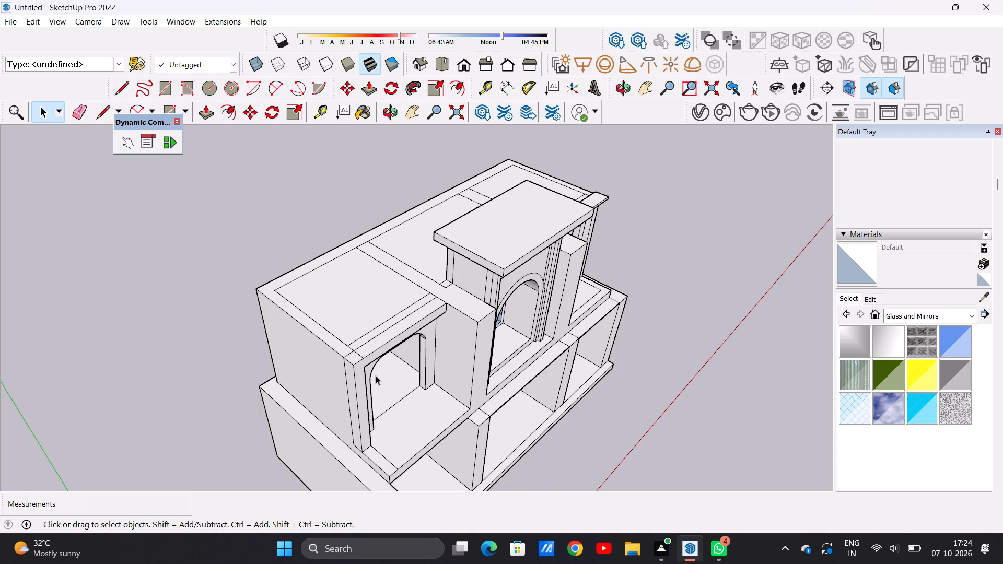
pyautogui.scroll(7, 376, 375)
pyautogui.moveTo(376, 375); pyautogui.dragTo(316, 301, button='middle')
pyautogui.scroll(-2, 277, 352)
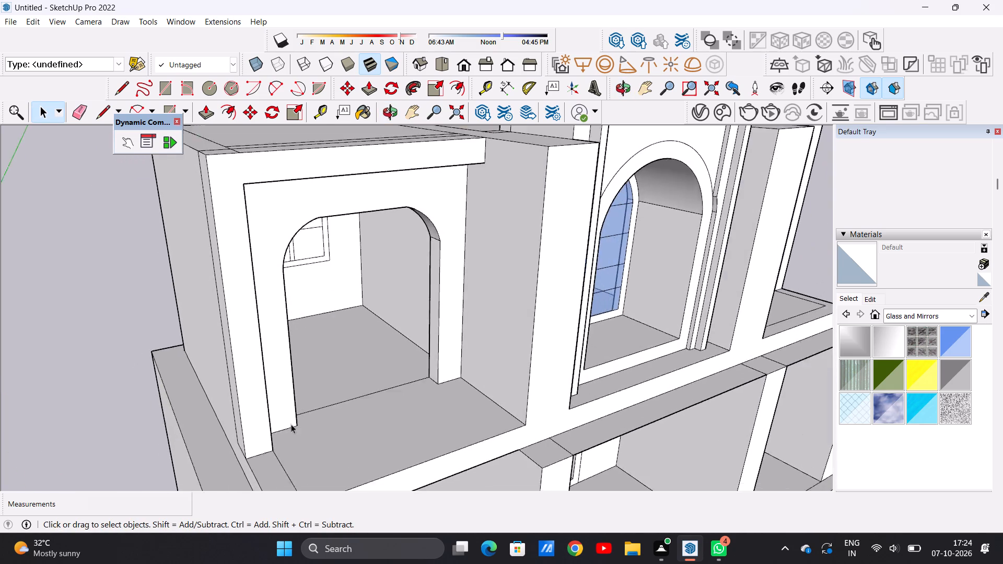
pyautogui.scroll(-9, 291, 424)
pyautogui.scroll(5, 324, 356)
pyautogui.moveTo(300, 297); pyautogui.dragTo(285, 329, button='middle')
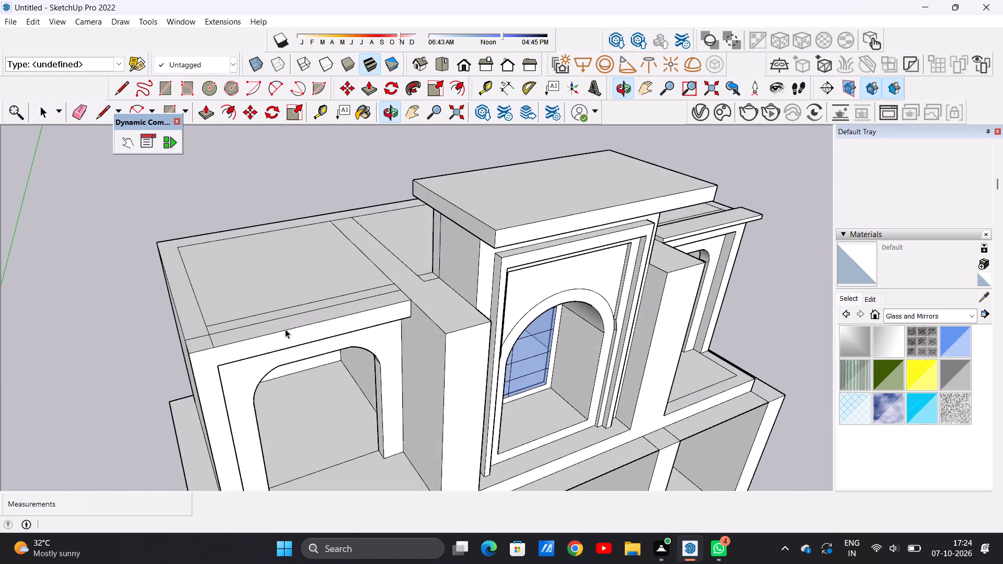
pyautogui.scroll(7, 346, 302)
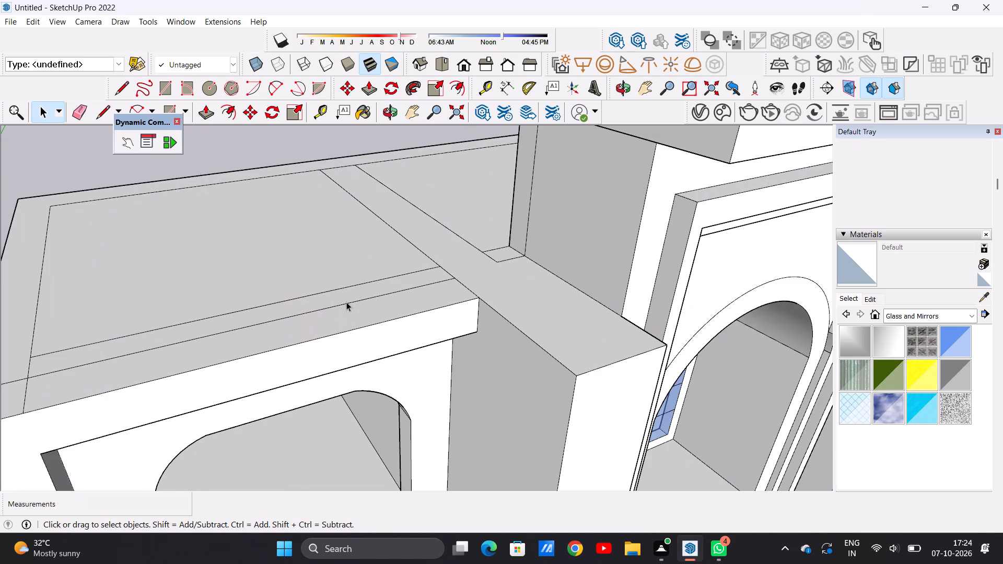
pyautogui.press('p')
pyautogui.click(356, 310)
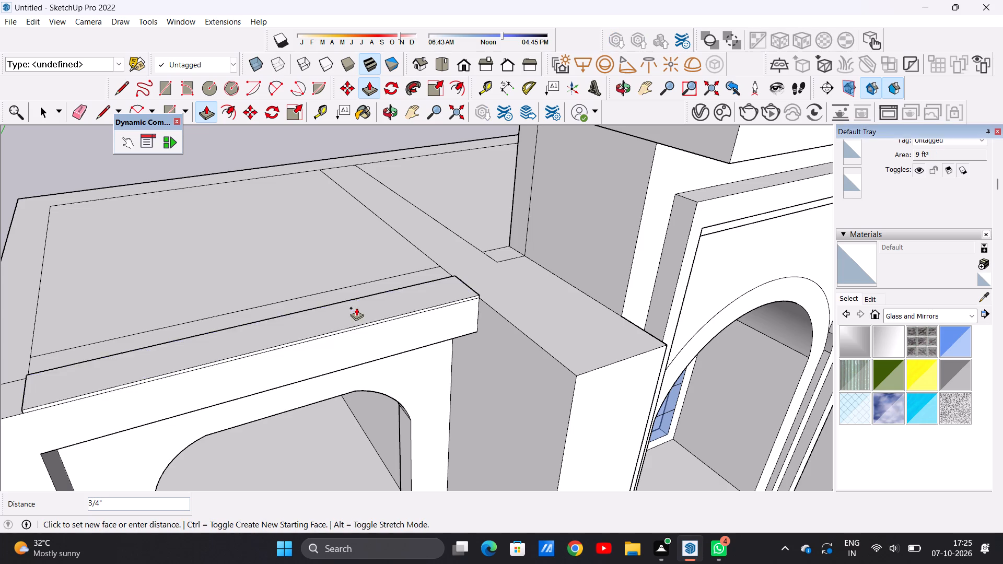
pyautogui.click(360, 293)
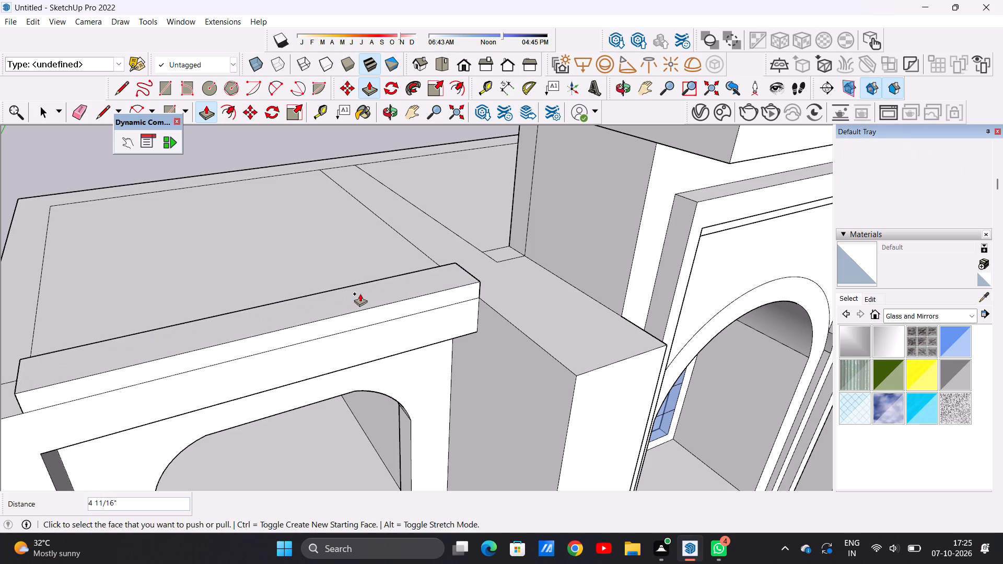
# Push/Pull the front face of the roof slab above the left arched opening outward by about 11 9/16".
pyautogui.press('space')
pyautogui.scroll(-5, 383, 305)
pyautogui.moveTo(258, 342); pyautogui.dragTo(290, 347, button='middle')
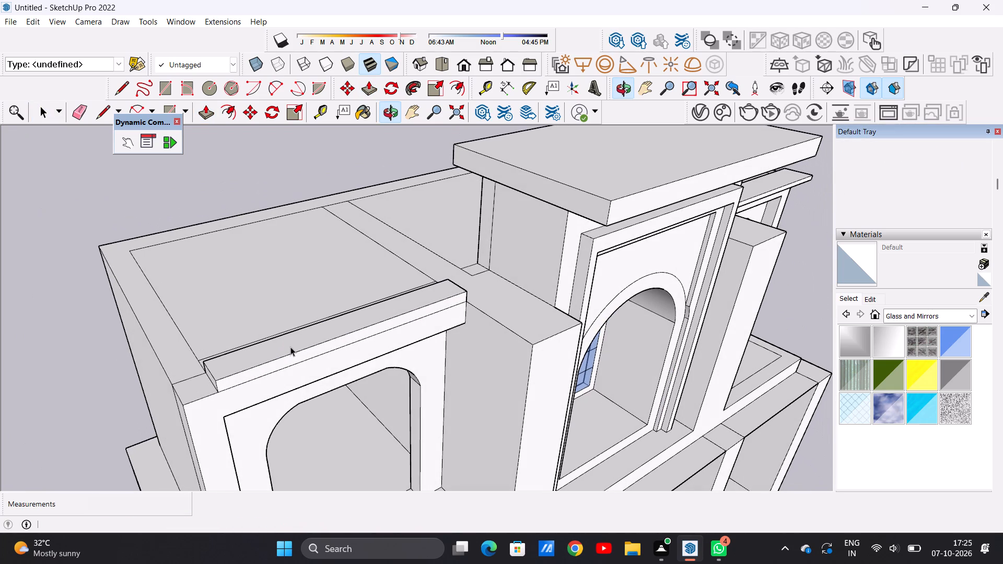
pyautogui.press('p')
pyautogui.scroll(6, 241, 365)
pyautogui.click(234, 382)
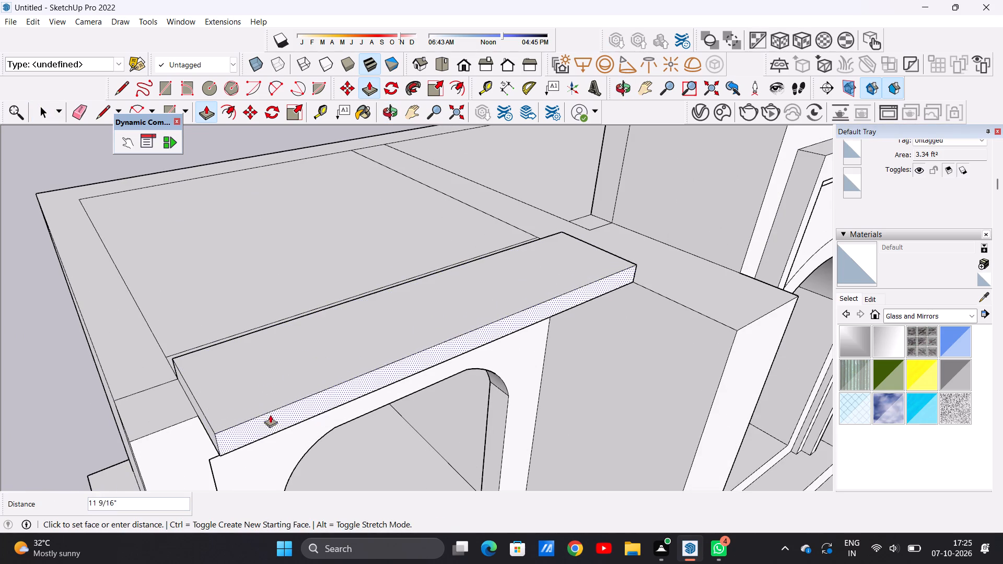
pyautogui.click(271, 416)
pyautogui.press('space')
# Examine the whole building from the front and side, checking the slabs above the upper arched openings.
pyautogui.scroll(-16, 231, 347)
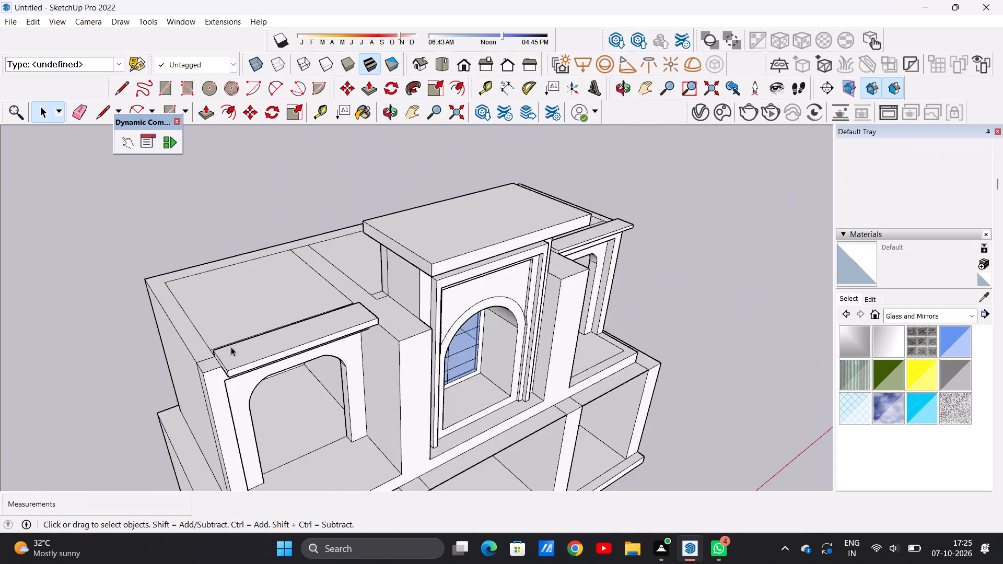
pyautogui.scroll(-8, 231, 347)
pyautogui.moveTo(409, 346); pyautogui.dragTo(254, 309, button='middle')
pyautogui.middleClick(243, 308)
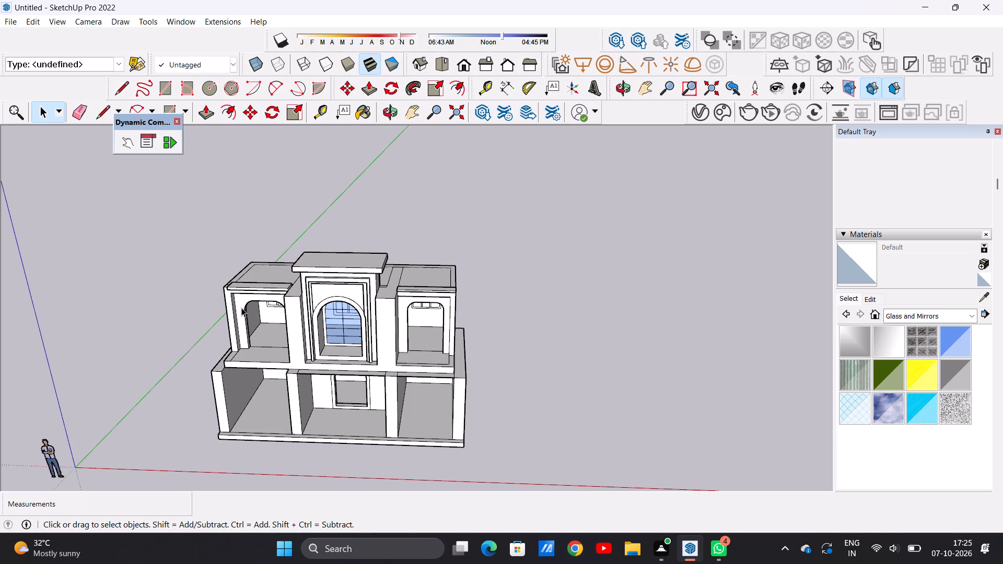
pyautogui.scroll(-6, 372, 329)
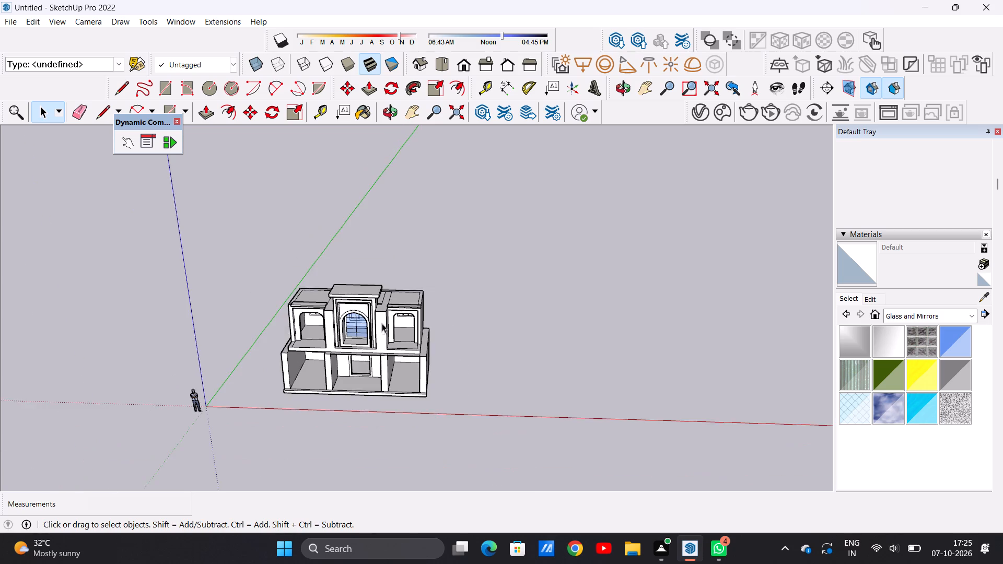
pyautogui.scroll(-3, 382, 323)
pyautogui.scroll(12, 338, 371)
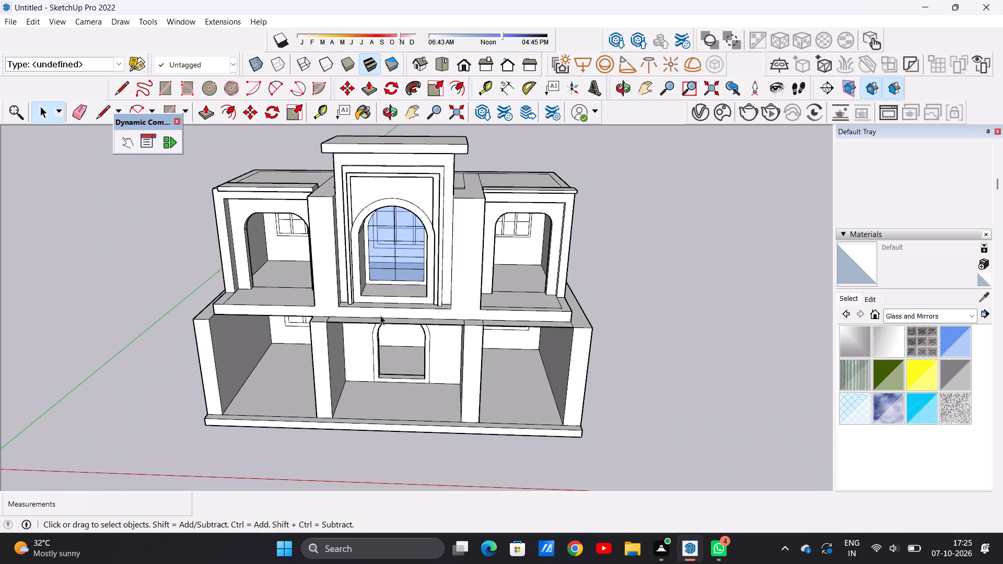
pyautogui.scroll(-5, 380, 315)
pyautogui.scroll(4, 377, 290)
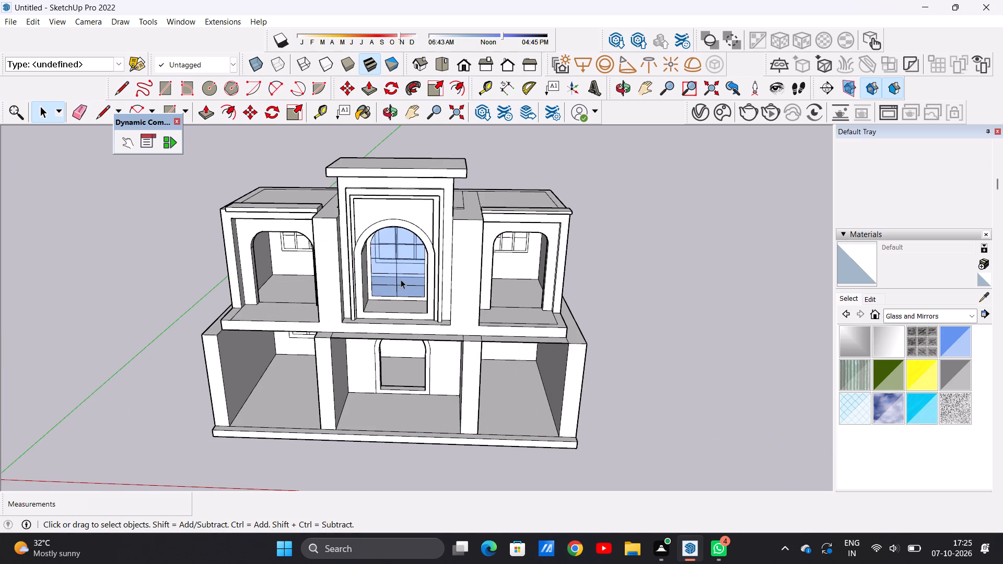
pyautogui.moveTo(524, 211); pyautogui.dragTo(319, 281, button='middle')
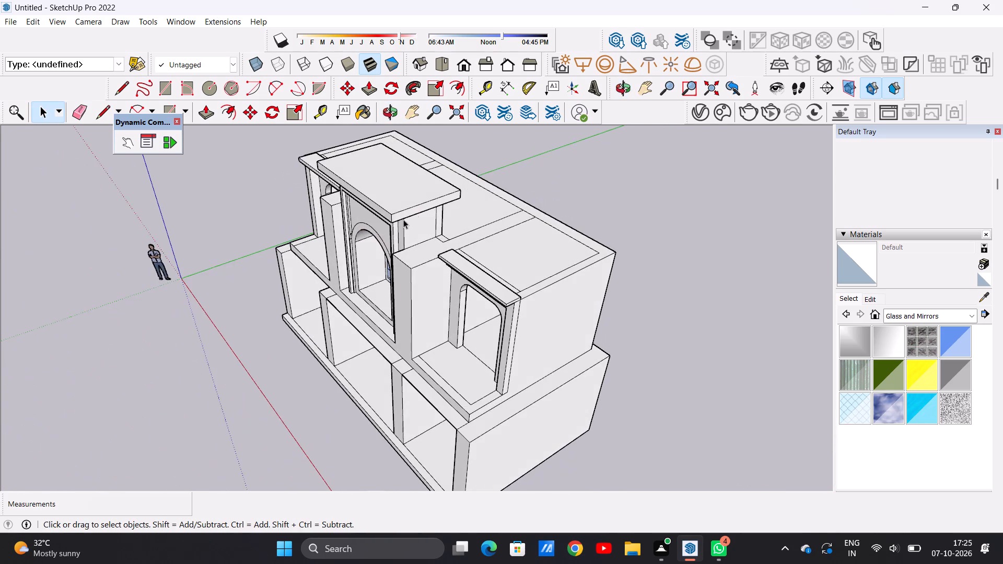
pyautogui.scroll(-5, 413, 211)
pyautogui.moveTo(488, 220); pyautogui.dragTo(343, 265, button='middle')
pyautogui.scroll(8, 427, 266)
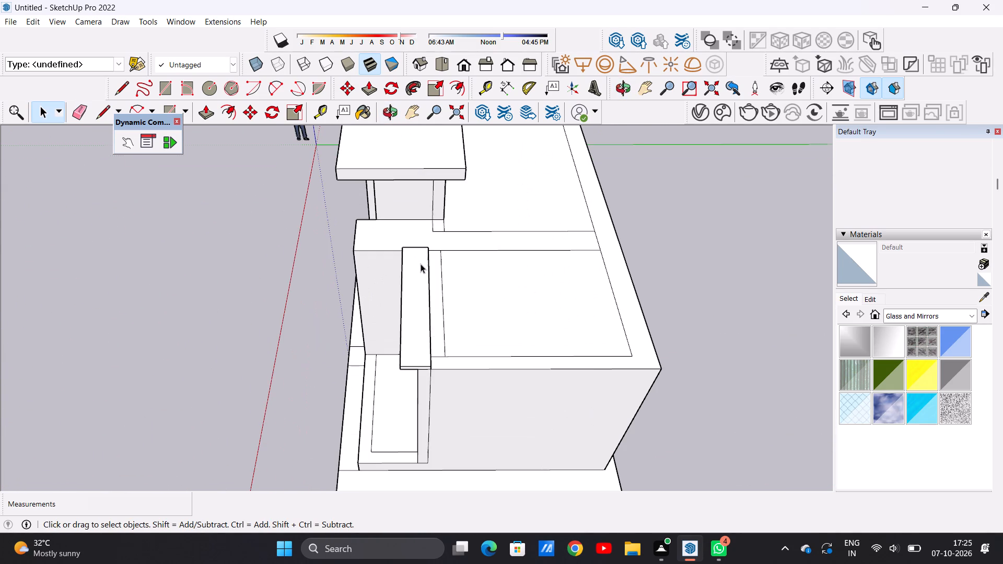
pyautogui.middleClick(413, 255)
pyautogui.moveTo(332, 286); pyautogui.dragTo(746, 231, button='middle')
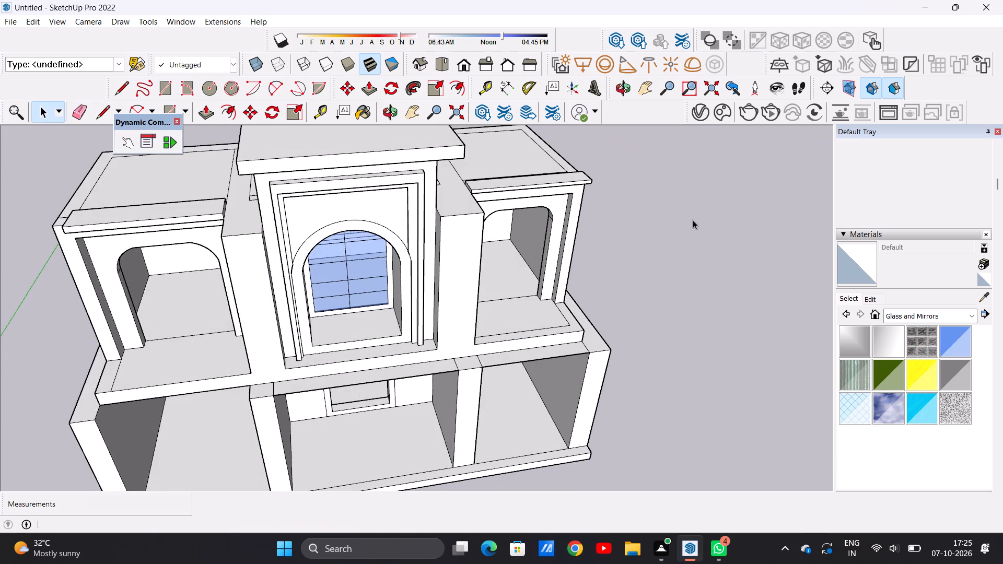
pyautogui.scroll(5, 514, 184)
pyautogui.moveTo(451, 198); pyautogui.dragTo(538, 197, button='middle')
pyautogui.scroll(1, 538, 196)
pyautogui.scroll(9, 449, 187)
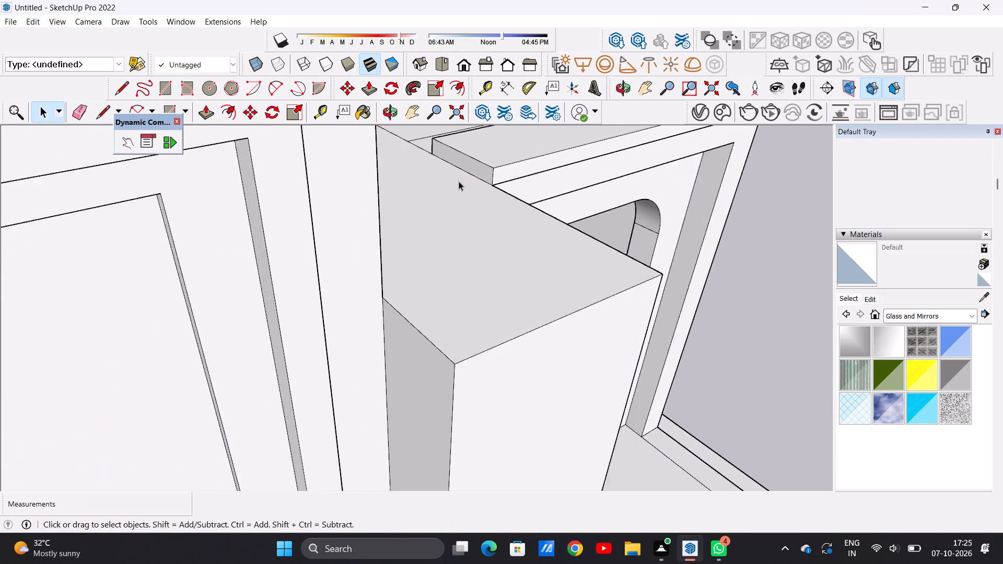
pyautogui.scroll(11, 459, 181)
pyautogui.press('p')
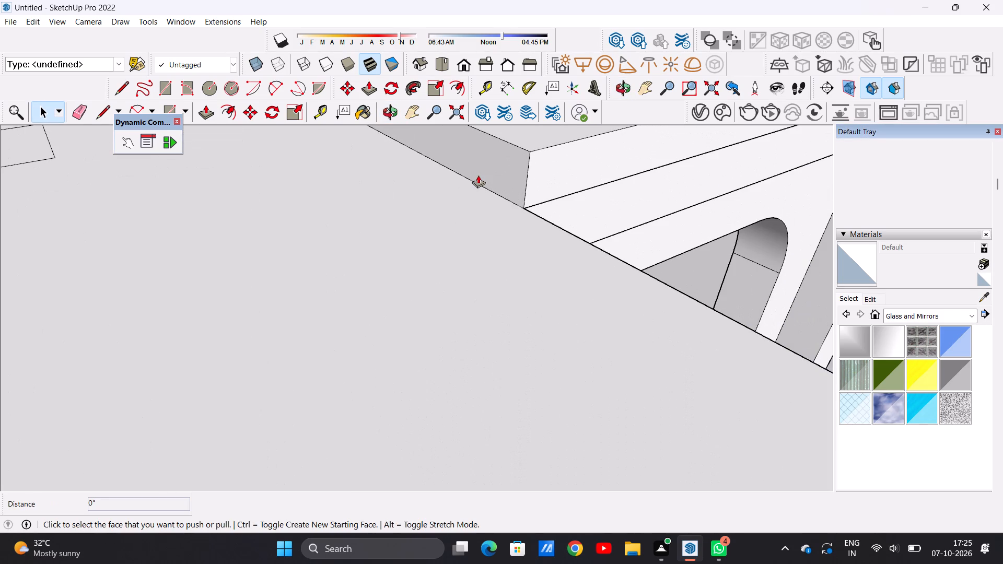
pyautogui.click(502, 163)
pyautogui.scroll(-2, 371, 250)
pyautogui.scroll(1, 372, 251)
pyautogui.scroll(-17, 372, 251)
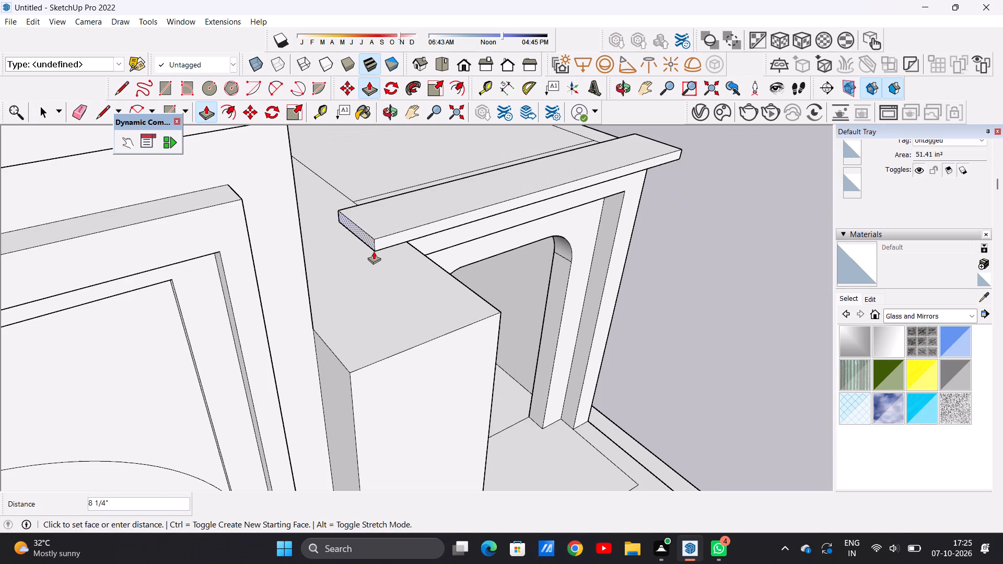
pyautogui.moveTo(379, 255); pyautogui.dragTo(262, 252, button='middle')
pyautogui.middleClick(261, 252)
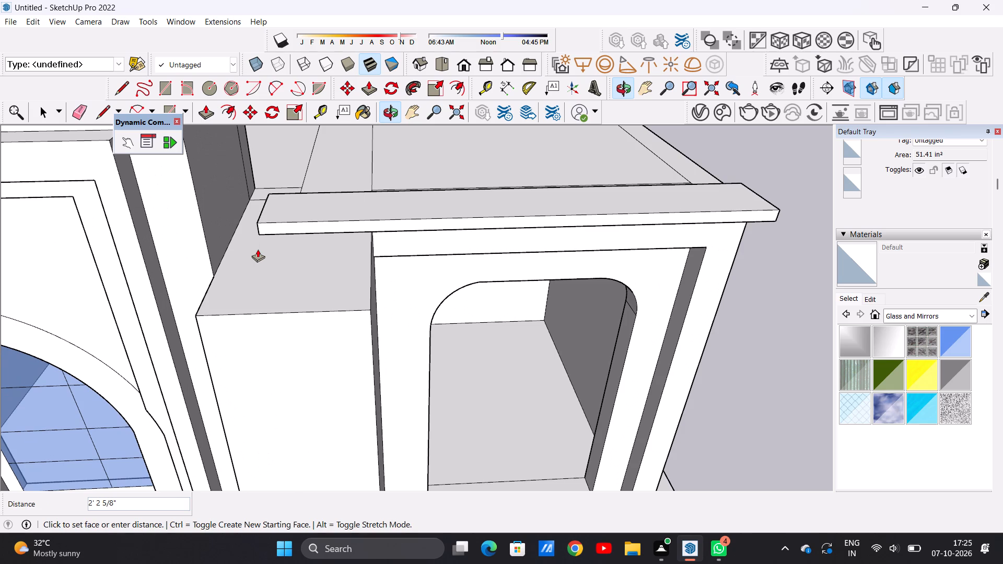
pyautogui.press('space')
# Examine the upper facade from several angles, checking the side slabs, piers and raised central arched bay.
pyautogui.scroll(-10, 379, 258)
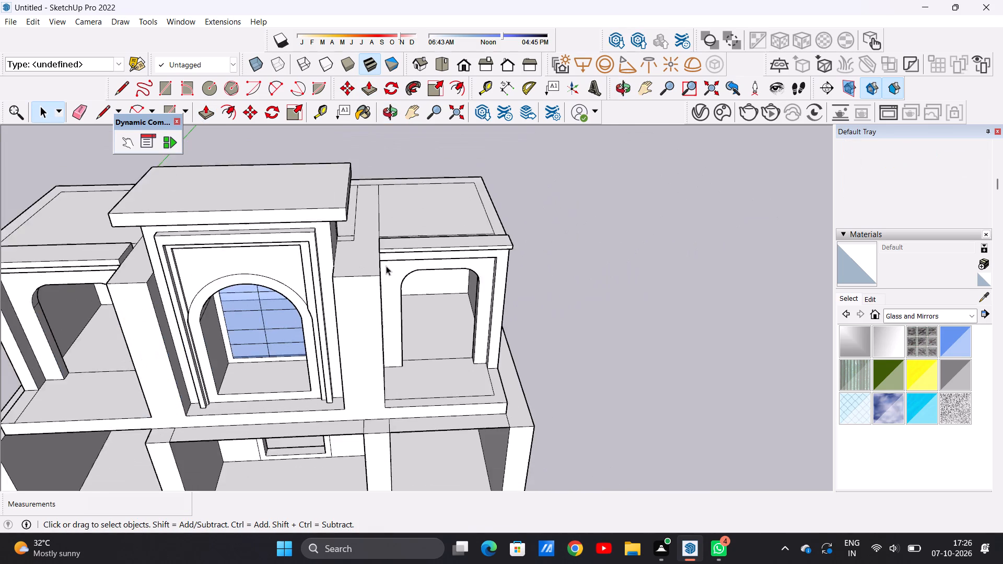
pyautogui.scroll(-3, 386, 266)
pyautogui.moveTo(368, 318); pyautogui.dragTo(380, 237, button='middle')
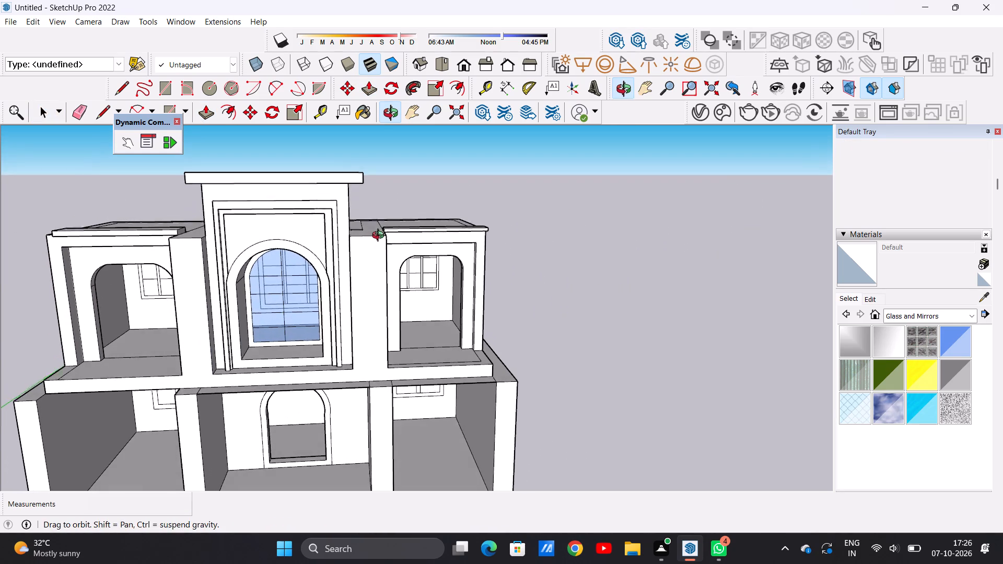
pyautogui.moveTo(380, 237); pyautogui.dragTo(380, 236, button='middle')
pyautogui.moveTo(378, 238); pyautogui.dragTo(383, 217, button='middle')
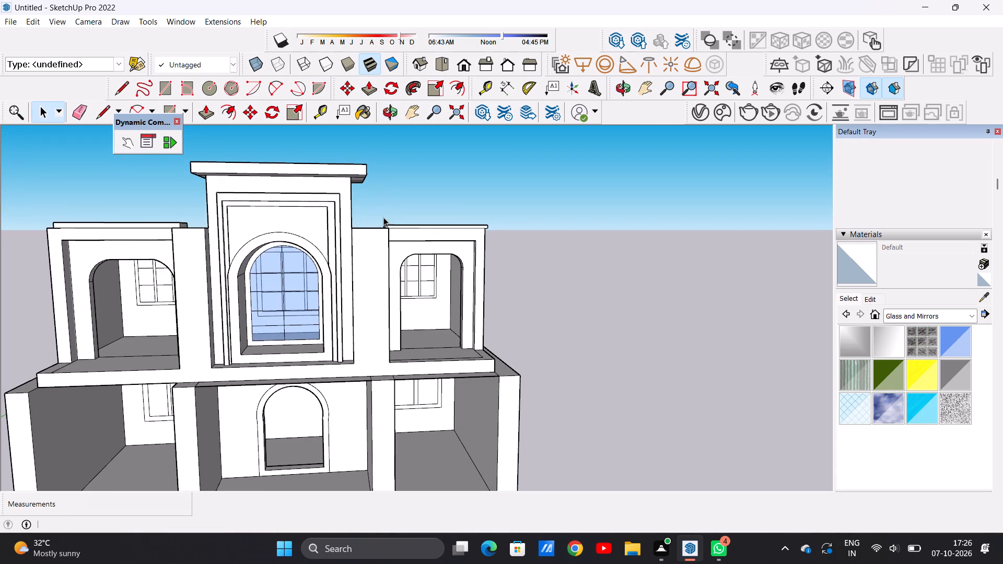
pyautogui.scroll(1, 363, 233)
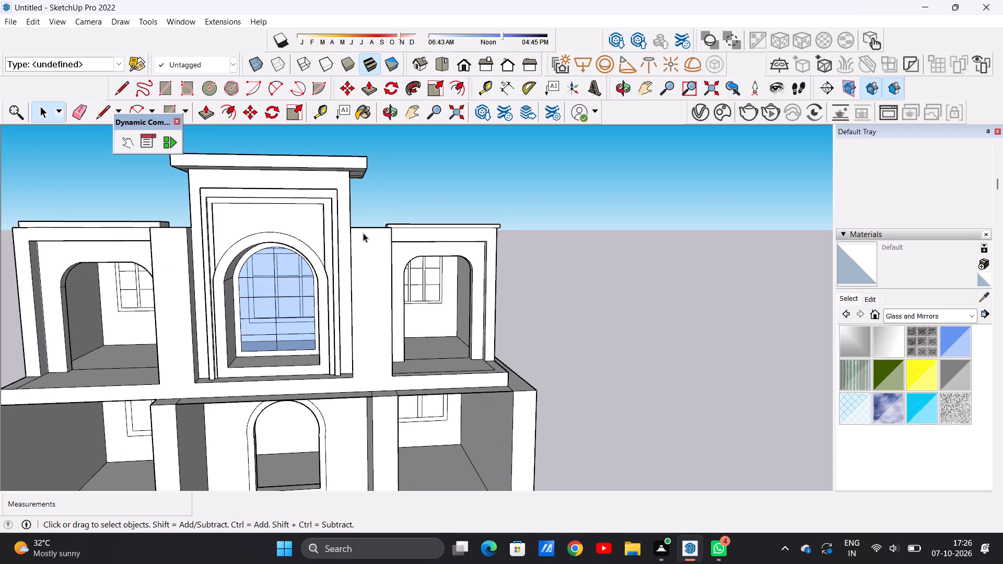
pyautogui.moveTo(365, 222); pyautogui.dragTo(365, 349, button='middle')
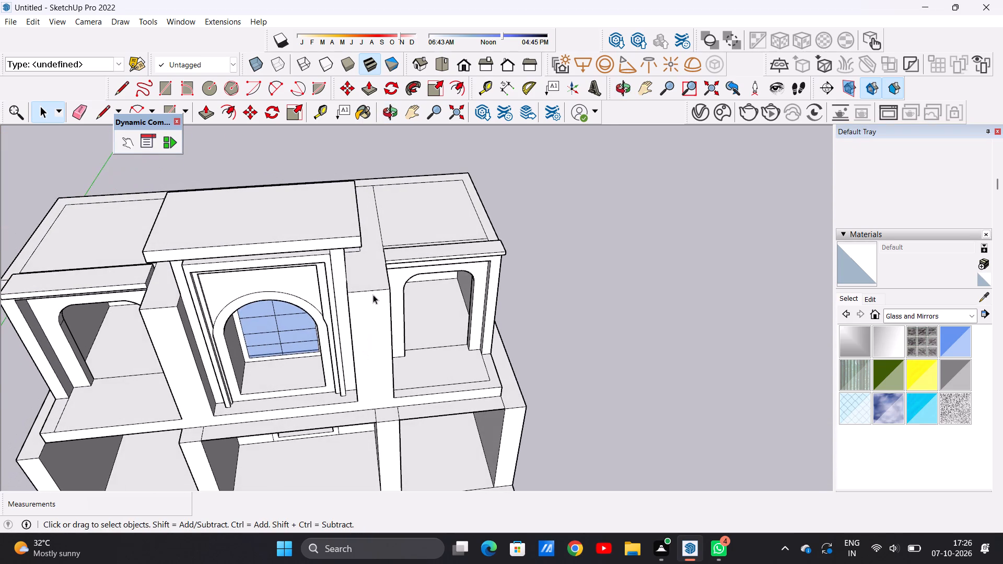
pyautogui.scroll(5, 371, 271)
pyautogui.scroll(-11, 371, 271)
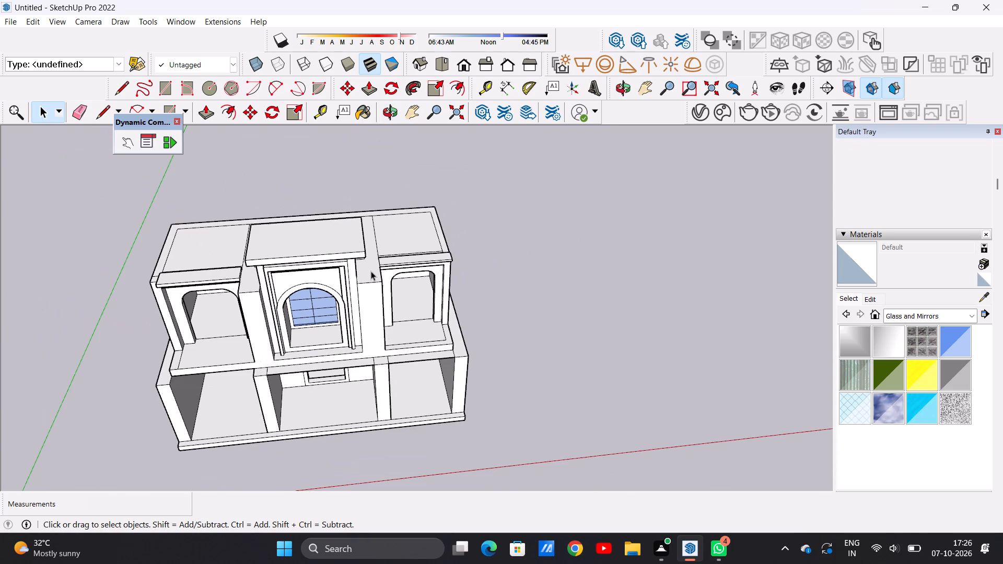
pyautogui.scroll(8, 368, 281)
pyautogui.moveTo(367, 301); pyautogui.dragTo(347, 249, button='middle')
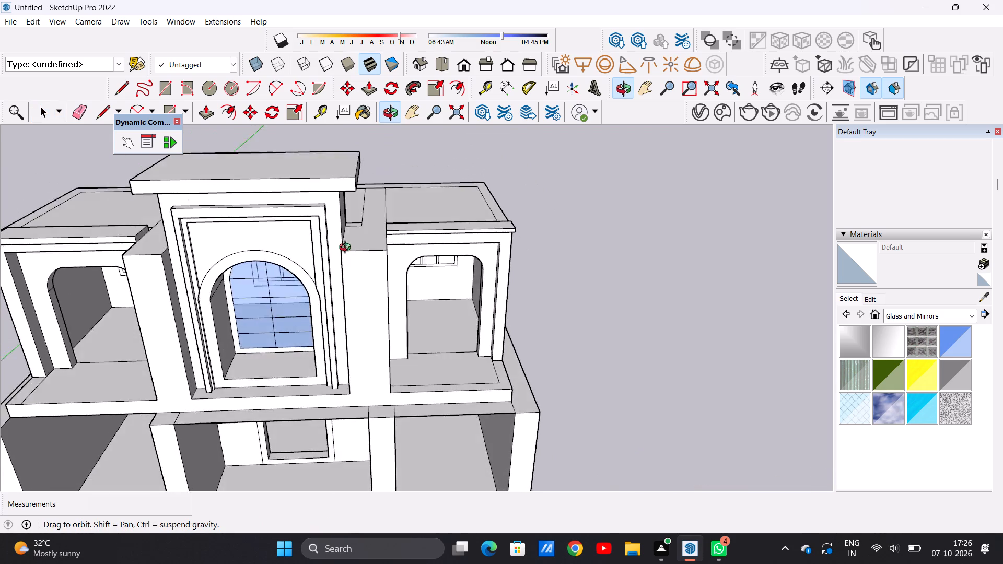
pyautogui.moveTo(347, 249); pyautogui.dragTo(285, 230, button='middle')
pyautogui.moveTo(345, 242); pyautogui.dragTo(338, 272, button='middle')
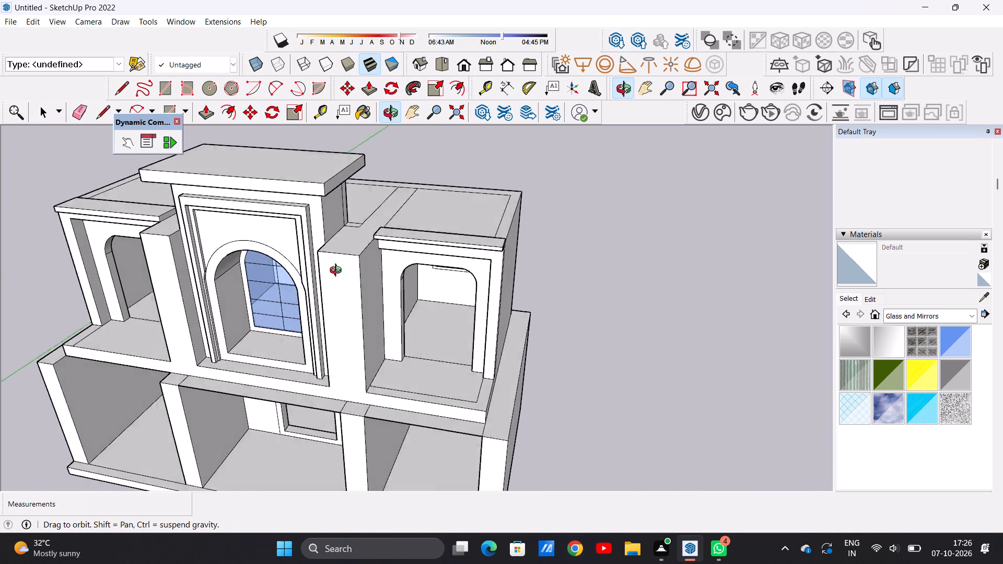
pyautogui.moveTo(338, 272); pyautogui.dragTo(331, 296, button='middle')
pyautogui.scroll(6, 353, 267)
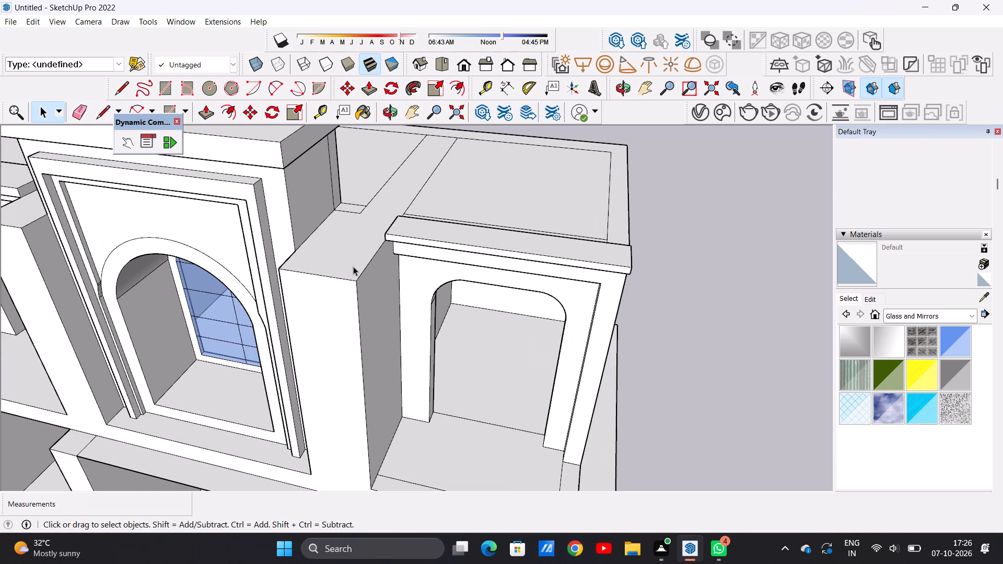
pyautogui.scroll(-8, 353, 263)
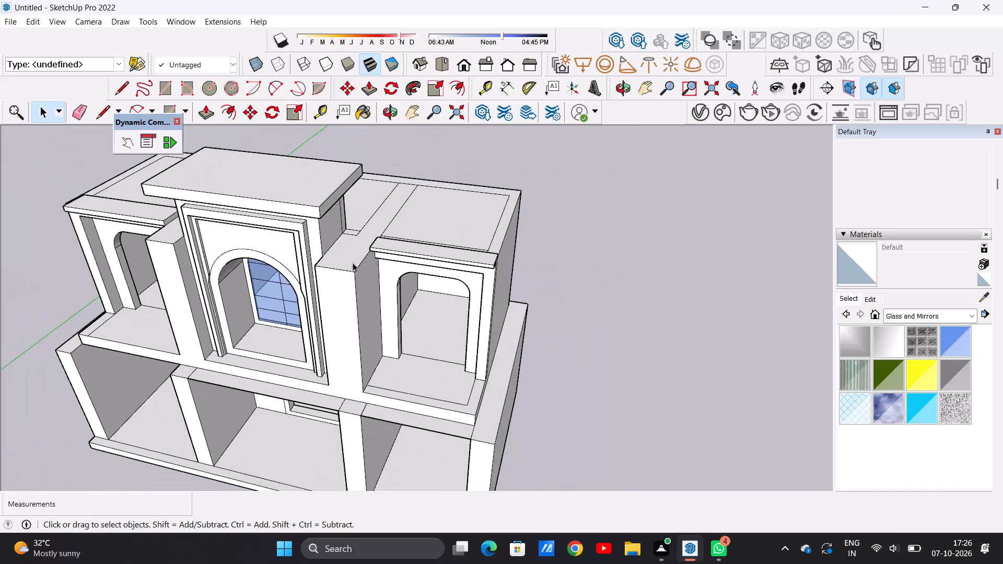
pyautogui.scroll(7, 328, 220)
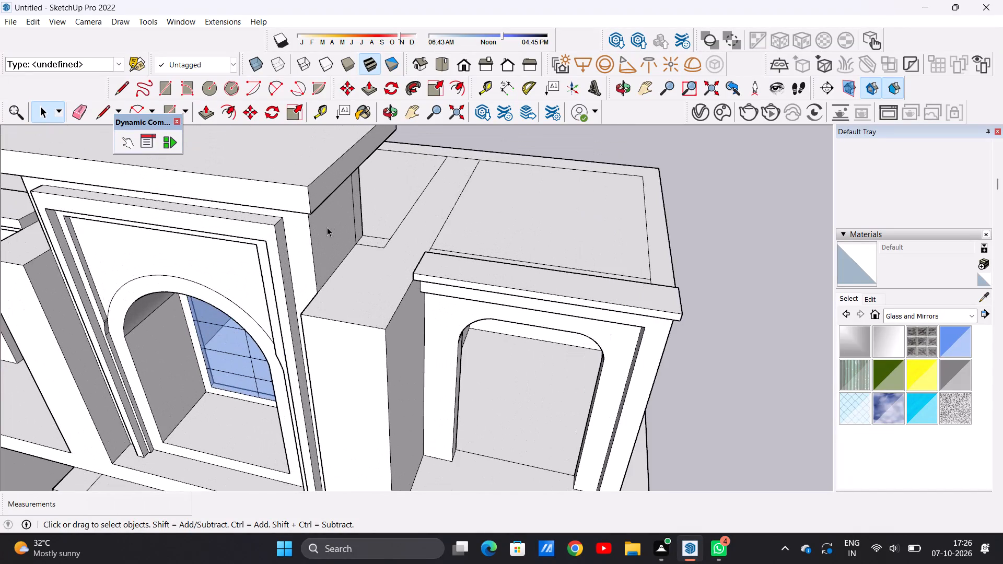
pyautogui.moveTo(312, 262); pyautogui.dragTo(337, 241, button='middle')
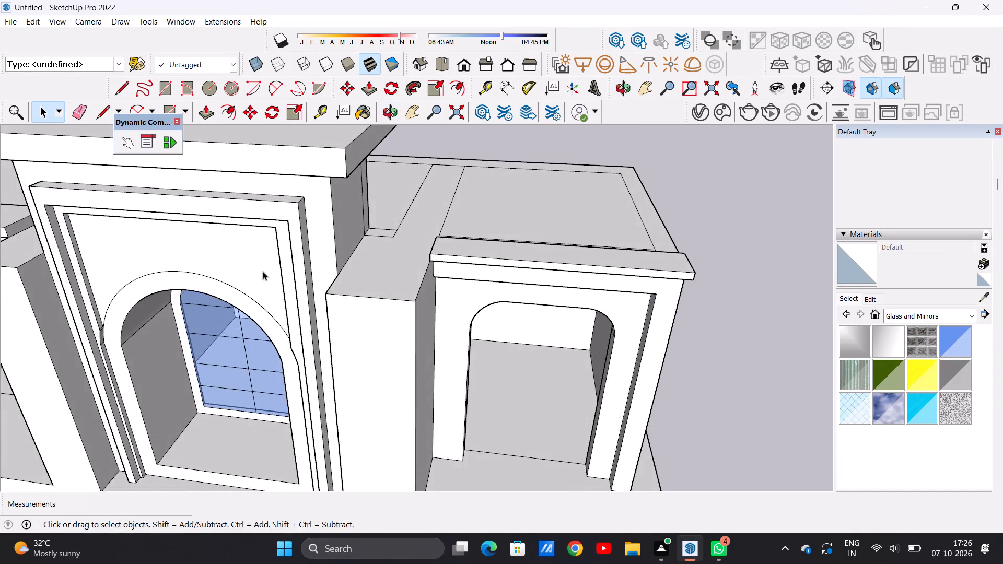
pyautogui.moveTo(290, 278); pyautogui.dragTo(396, 242, button='middle')
pyautogui.scroll(-1, 358, 278)
pyautogui.scroll(1, 350, 284)
pyautogui.scroll(-6, 343, 287)
pyautogui.moveTo(298, 363); pyautogui.dragTo(281, 251, button='middle')
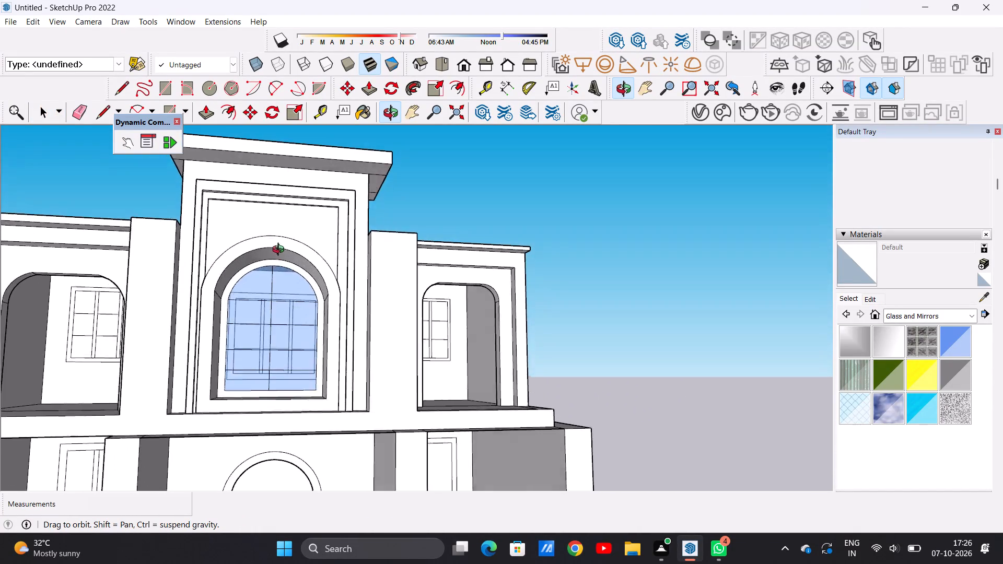
pyautogui.moveTo(281, 251); pyautogui.dragTo(282, 280, button='middle')
pyautogui.scroll(-5, 280, 298)
pyautogui.moveTo(174, 297); pyautogui.dragTo(177, 328, button='middle')
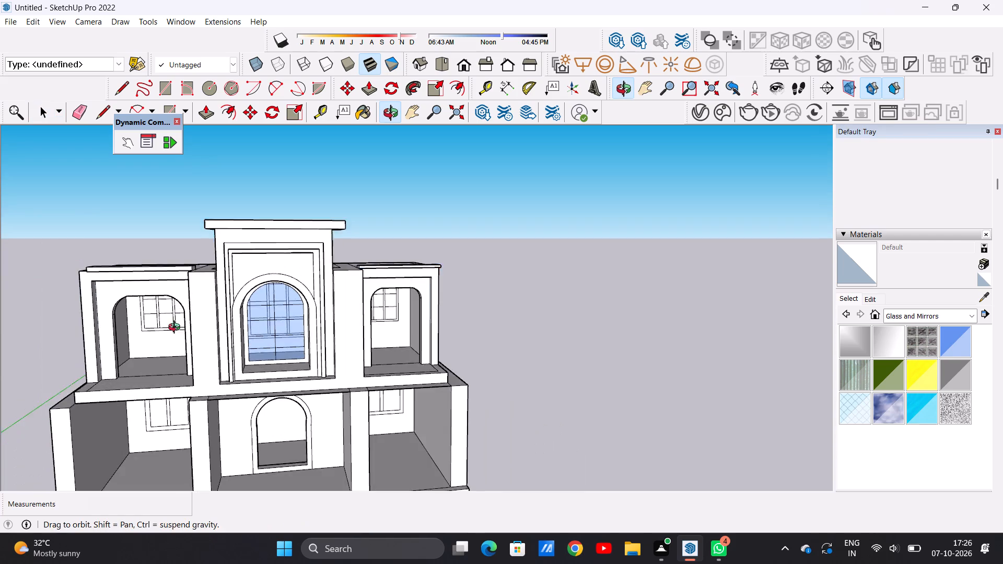
pyautogui.moveTo(177, 328); pyautogui.dragTo(177, 366, button='middle')
pyautogui.scroll(5, 211, 311)
pyautogui.moveTo(209, 252); pyautogui.dragTo(244, 247, button='middle')
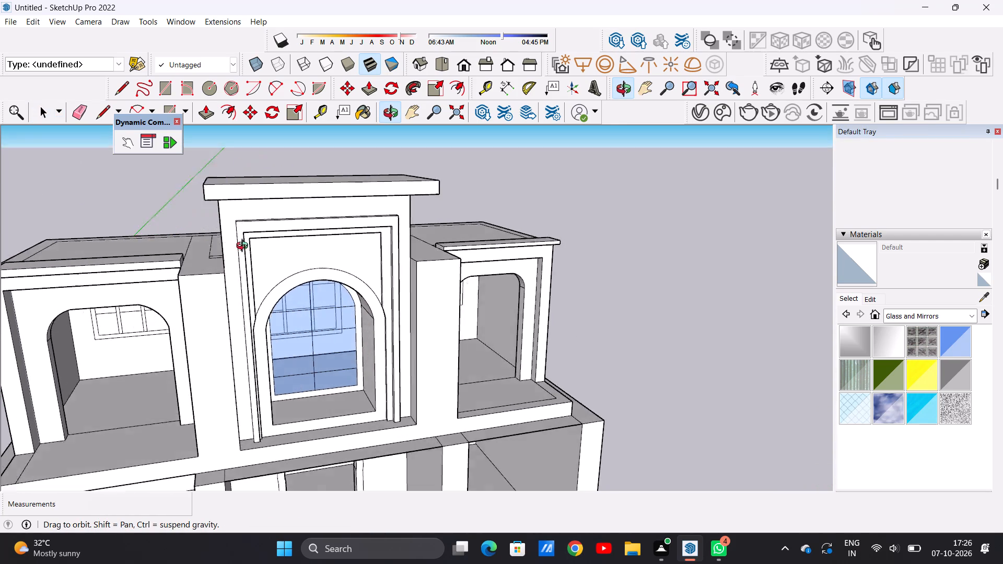
pyautogui.moveTo(244, 247); pyautogui.dragTo(301, 243, button='middle')
pyautogui.scroll(6, 265, 248)
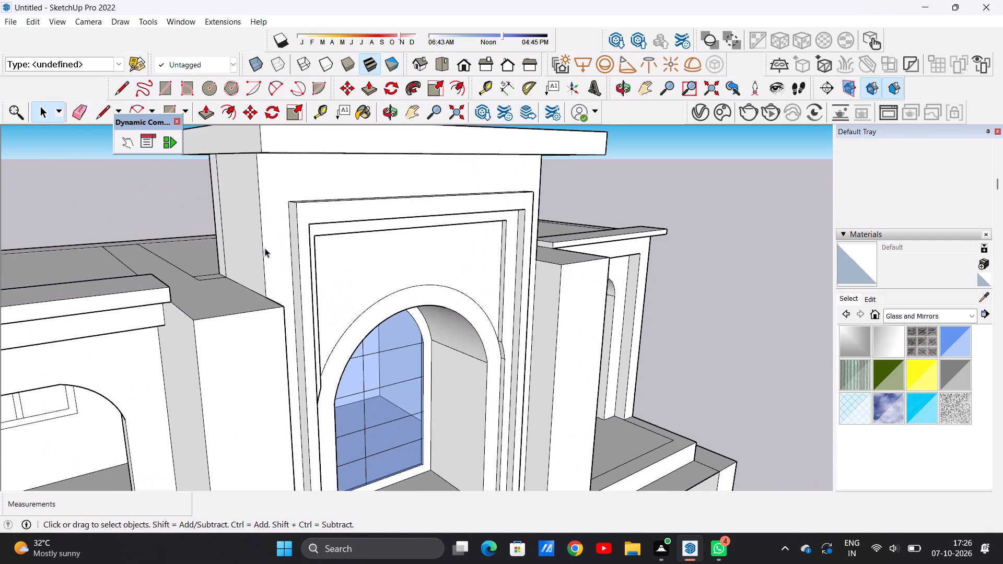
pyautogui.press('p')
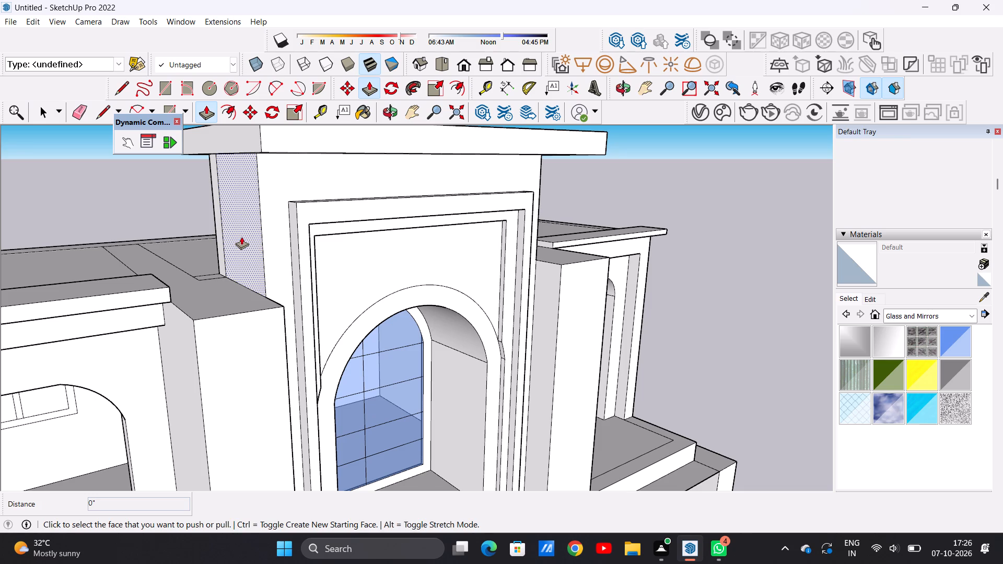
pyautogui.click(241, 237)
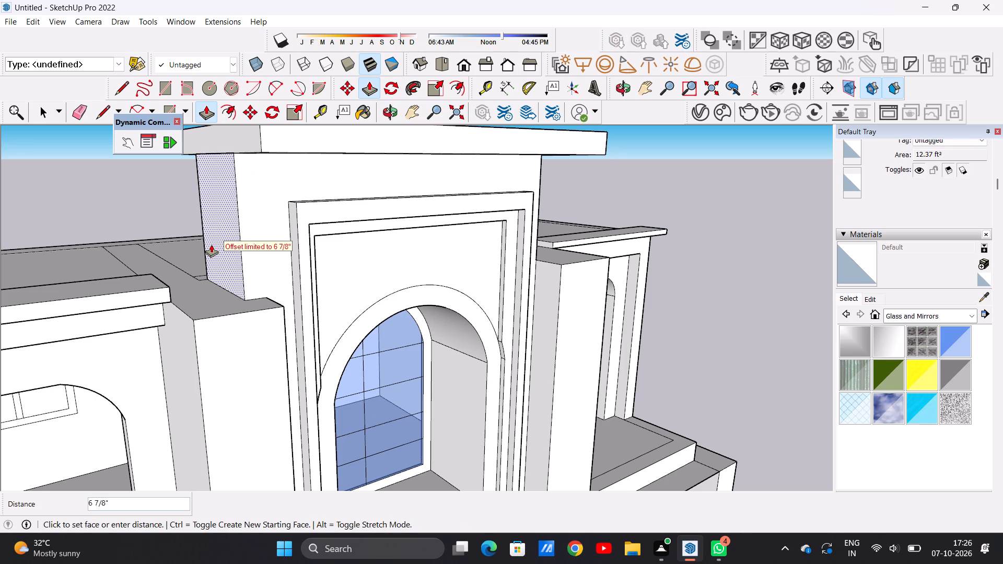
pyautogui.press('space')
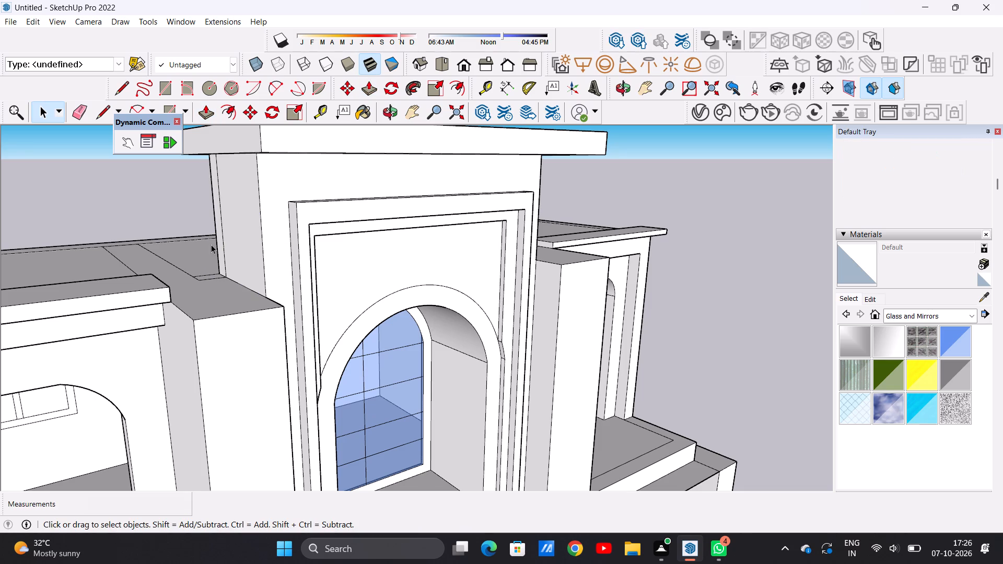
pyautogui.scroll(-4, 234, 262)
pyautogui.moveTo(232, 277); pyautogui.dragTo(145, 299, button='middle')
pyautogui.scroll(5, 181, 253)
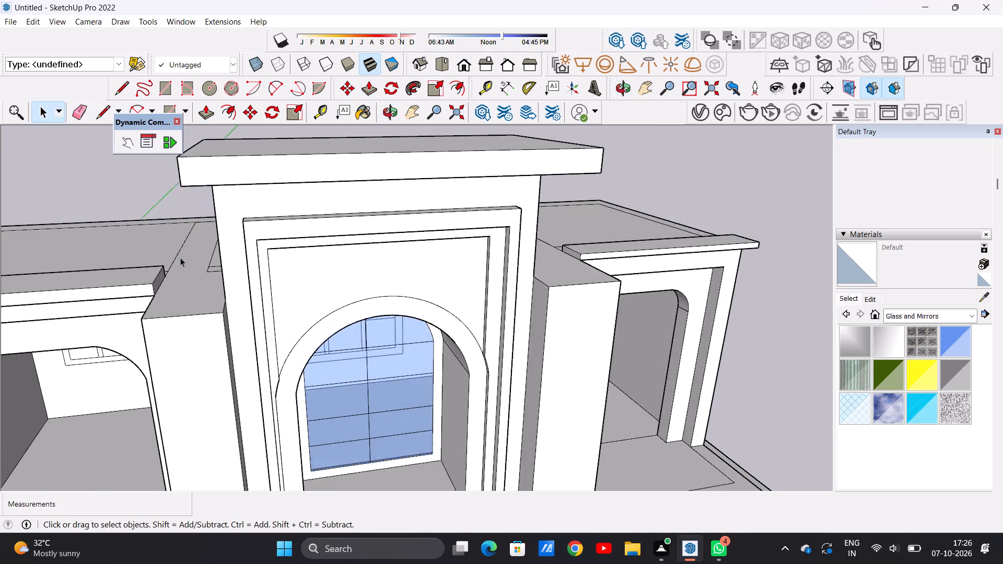
# Push/Pull the inner end face of the slab above the left arch toward the central bay by about 2' 2 3/16".
pyautogui.scroll(4, 180, 257)
pyautogui.press('p')
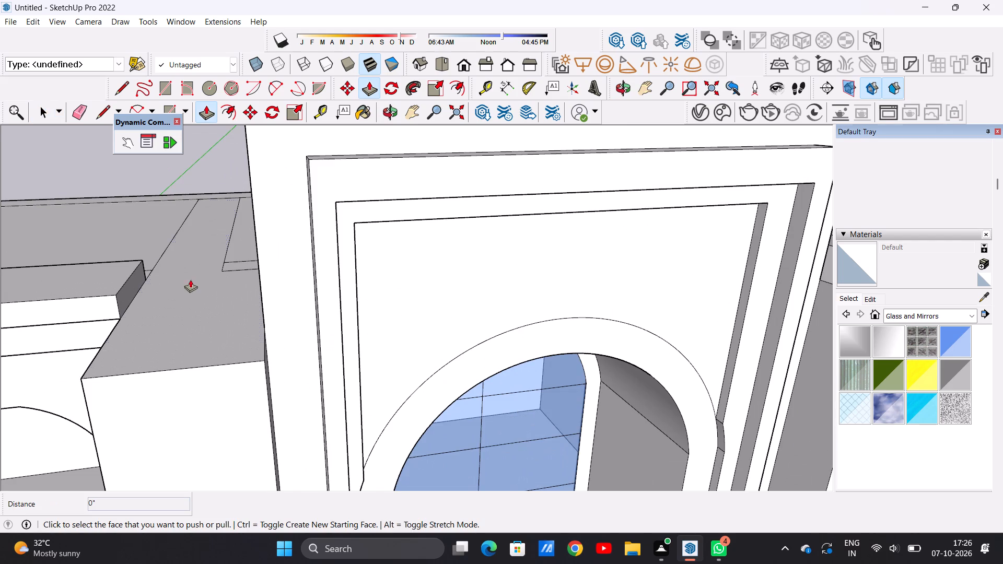
pyautogui.scroll(7, 131, 283)
pyautogui.click(131, 283)
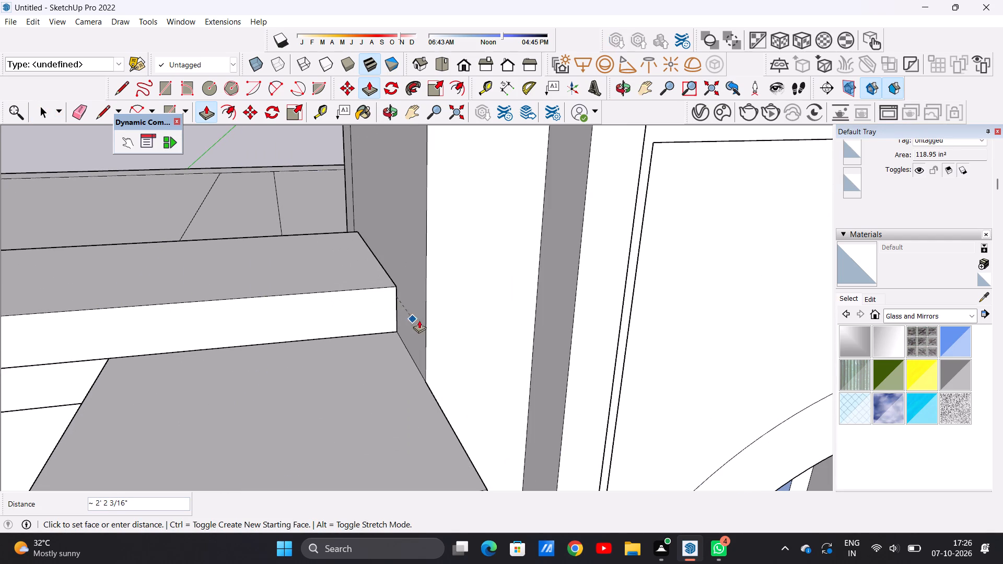
pyautogui.click(396, 285)
# Push/Pull the inner end face of the slab above the right arch until it meets the central bay's side wall.
pyautogui.scroll(-7, 356, 321)
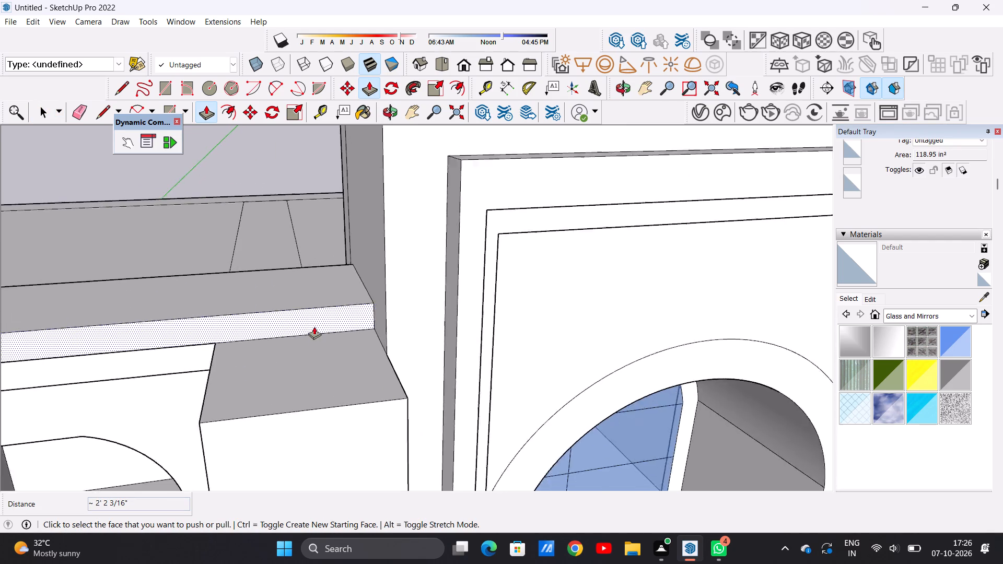
pyautogui.scroll(-18, 314, 326)
pyautogui.scroll(14, 447, 301)
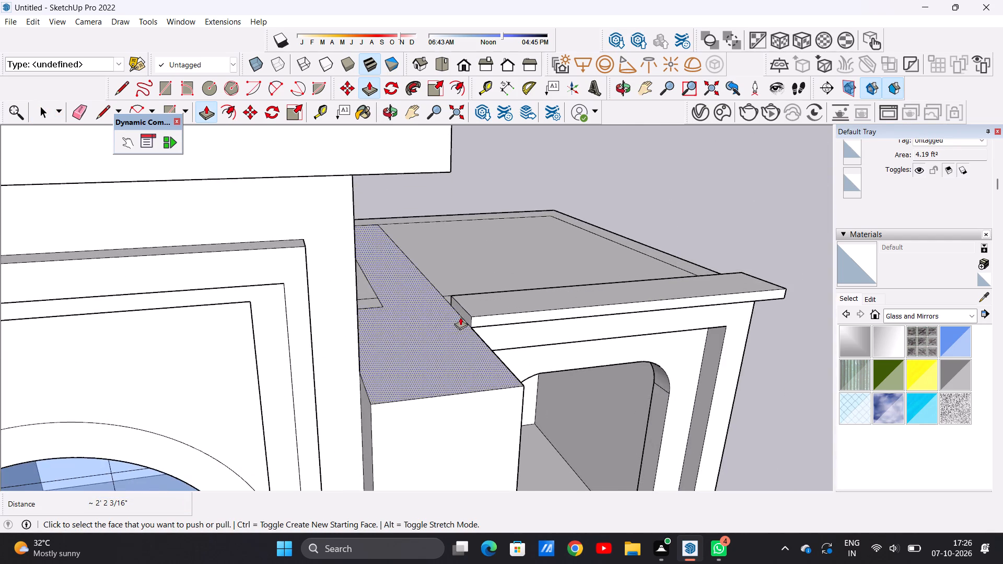
pyautogui.middleClick(470, 312)
pyautogui.scroll(17, 470, 312)
pyautogui.click(469, 328)
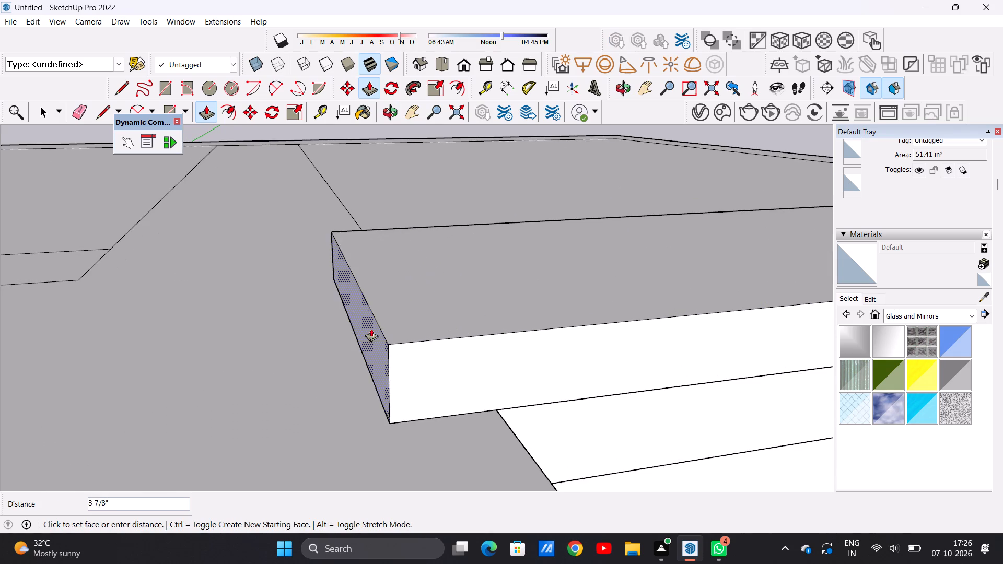
pyautogui.scroll(-19, 385, 322)
pyautogui.scroll(10, 268, 319)
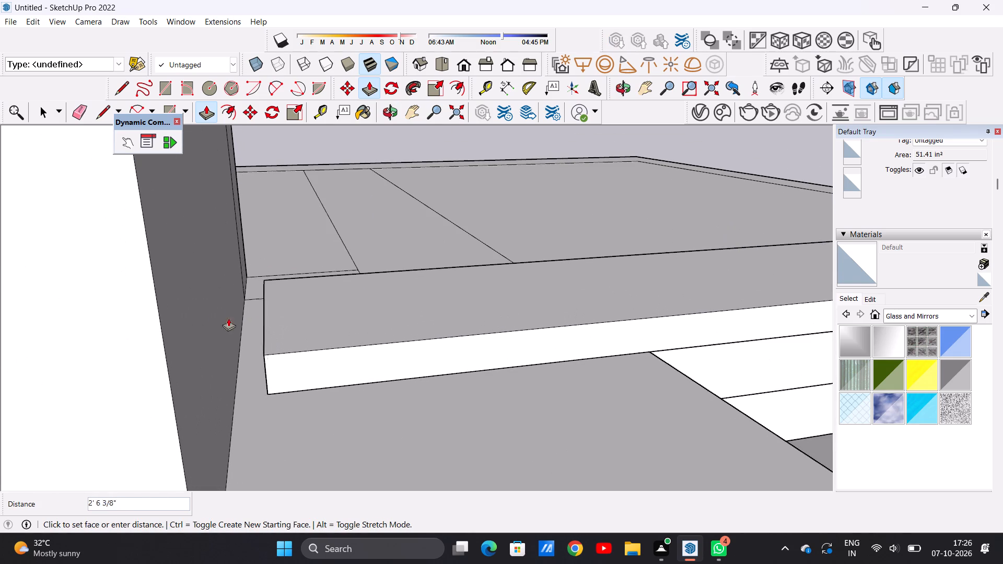
pyautogui.click(205, 310)
pyautogui.press('space')
# Examine the extended side slabs and the whole facade from the front.
pyautogui.scroll(-4, 296, 335)
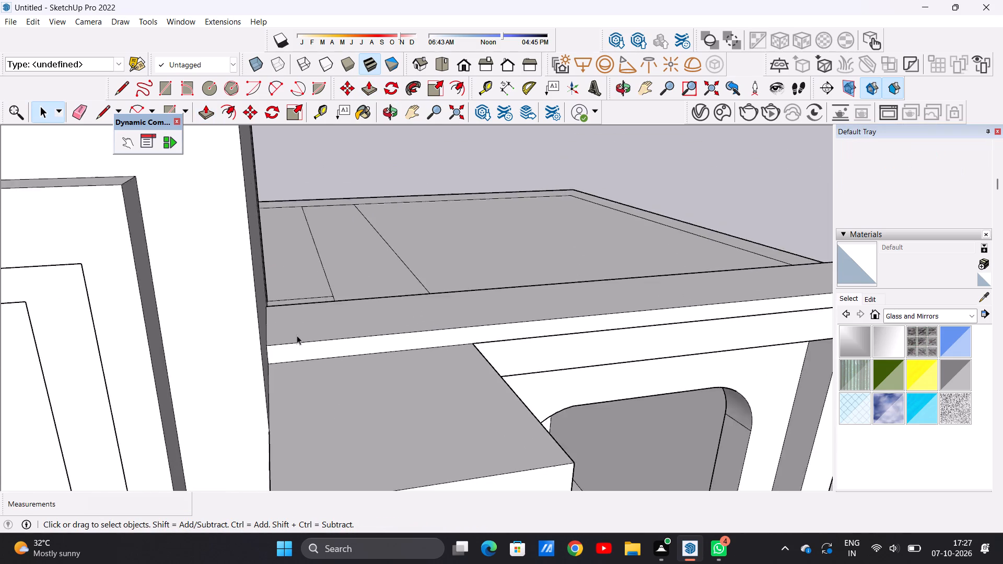
pyautogui.scroll(-6, 297, 335)
pyautogui.scroll(1, 310, 333)
pyautogui.scroll(-12, 311, 333)
pyautogui.scroll(1, 330, 323)
pyautogui.scroll(-5, 330, 323)
pyautogui.moveTo(413, 313); pyautogui.dragTo(380, 305, button='middle')
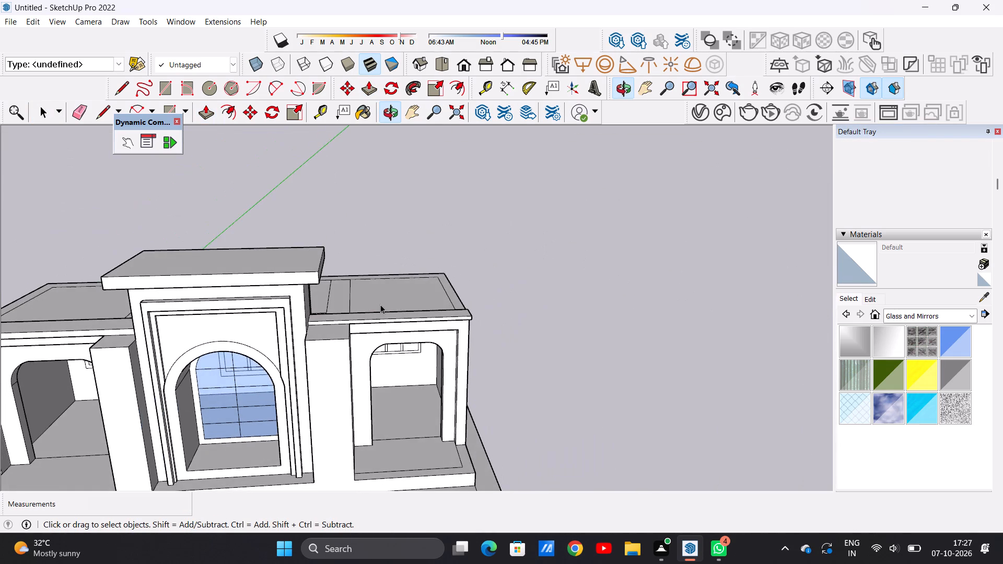
pyautogui.scroll(-7, 380, 304)
pyautogui.moveTo(482, 292); pyautogui.dragTo(467, 306, button='middle')
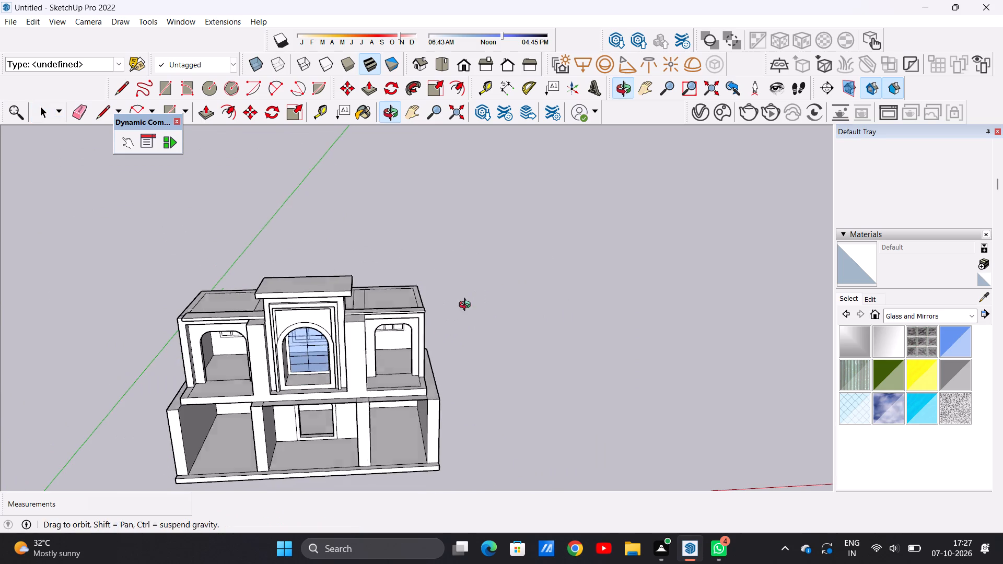
# Push/Pull the roof's perimeter strip along the back and both sides up about 2' 7 3/8" as a parapet.
pyautogui.moveTo(467, 306); pyautogui.dragTo(226, 360, button='middle')
pyautogui.scroll(11, 377, 274)
pyautogui.moveTo(436, 332); pyautogui.dragTo(322, 337, button='middle')
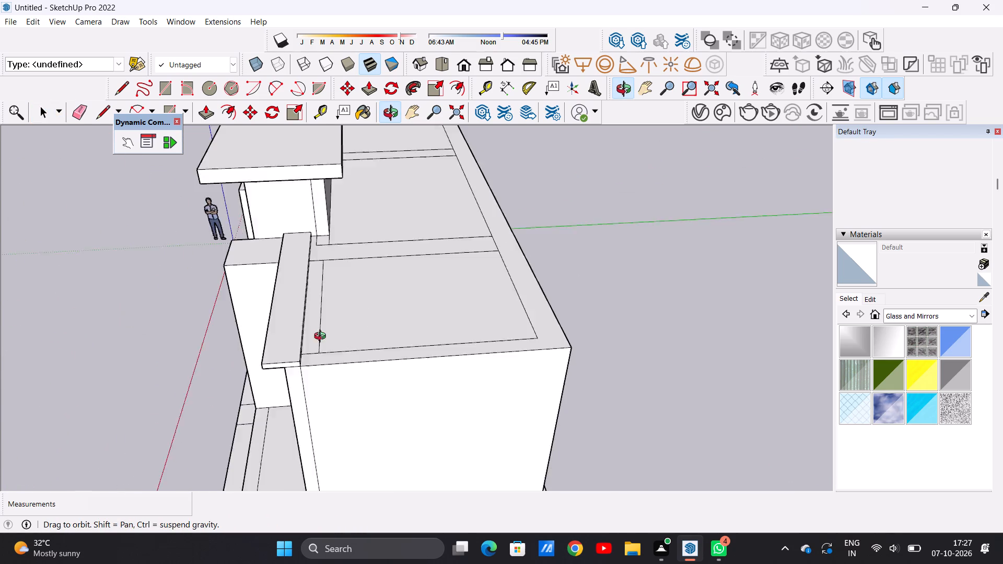
pyautogui.moveTo(322, 337); pyautogui.dragTo(275, 370, button='middle')
pyautogui.scroll(-5, 298, 372)
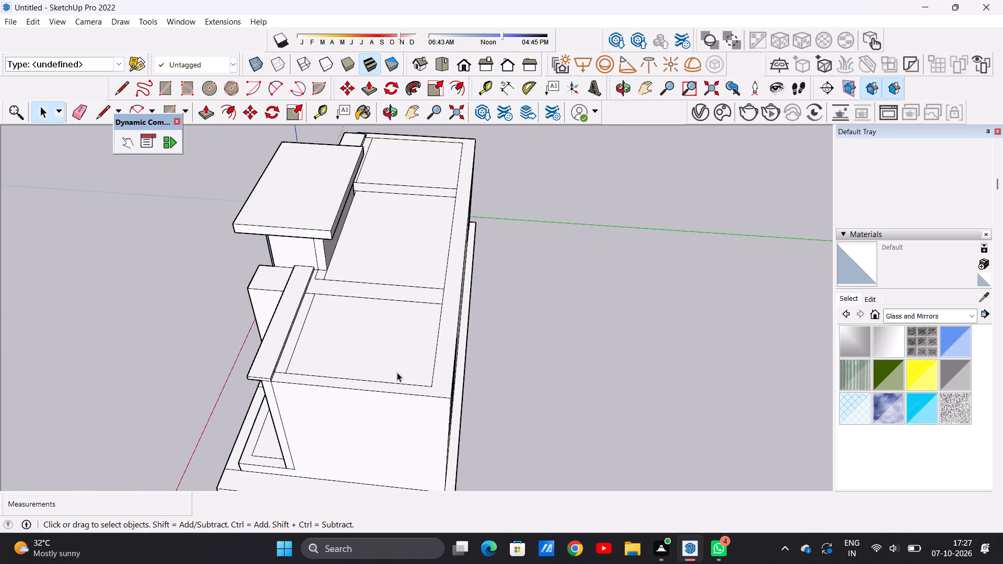
pyautogui.press('p')
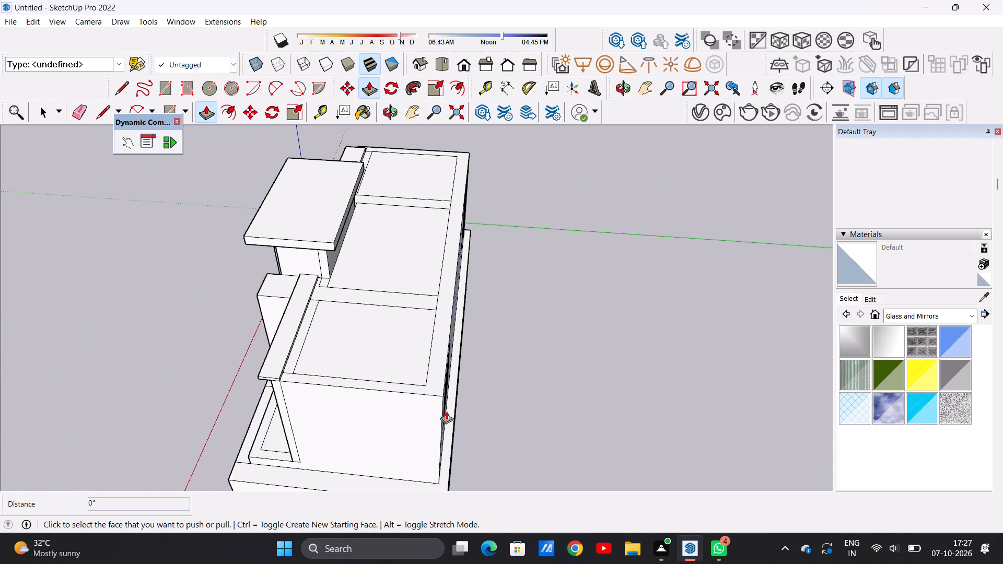
pyautogui.scroll(-4, 437, 391)
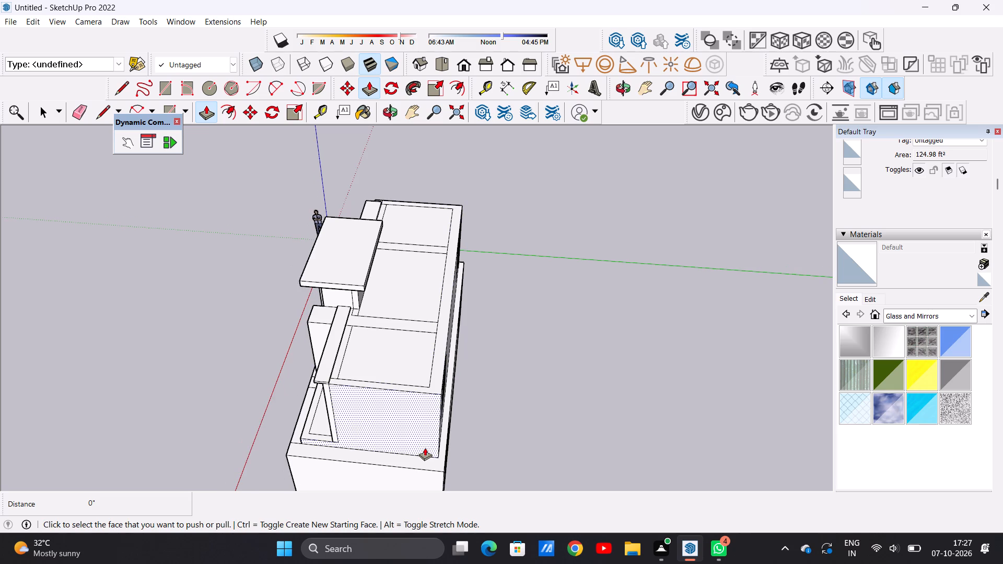
pyautogui.click(438, 380)
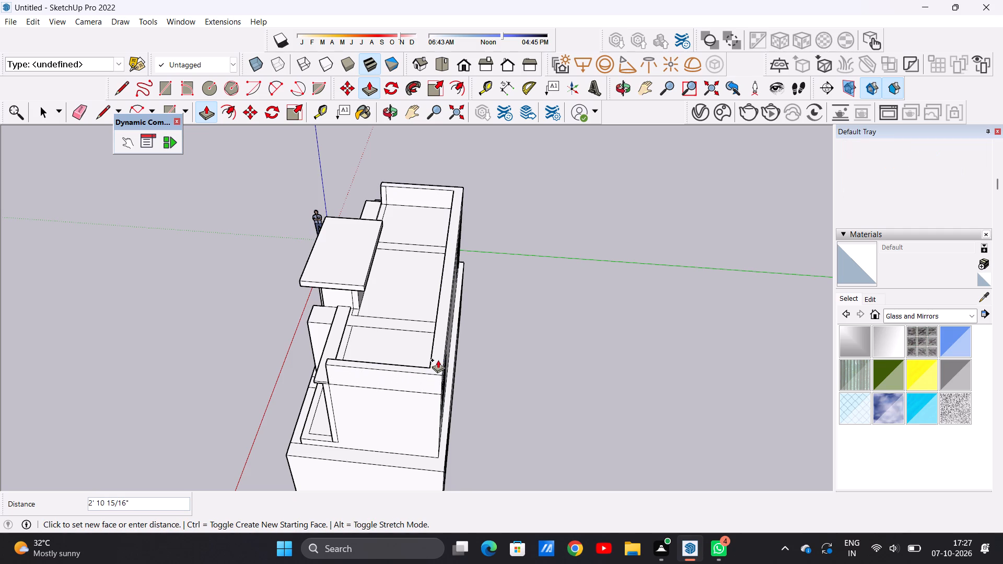
pyautogui.click(438, 362)
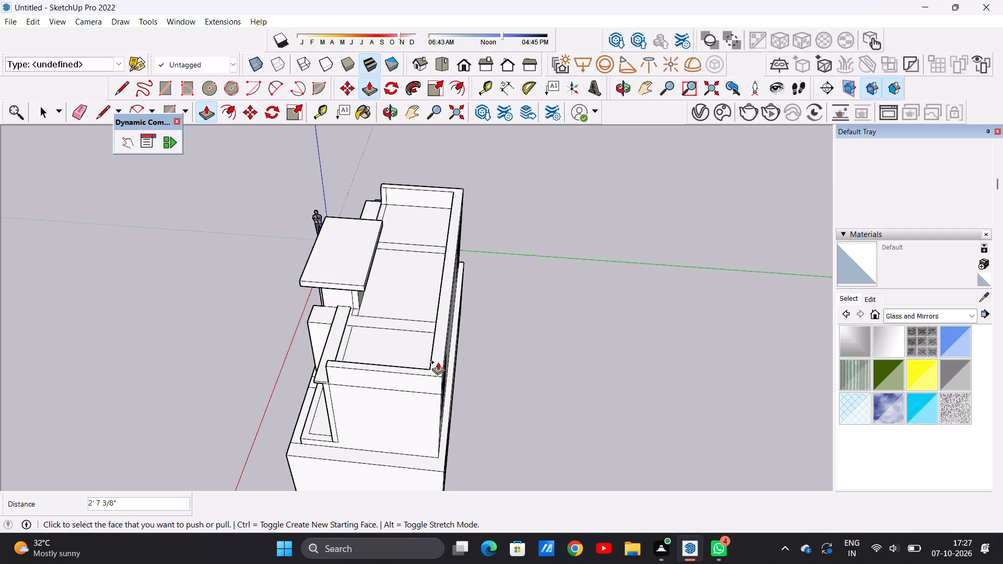
pyautogui.press('space')
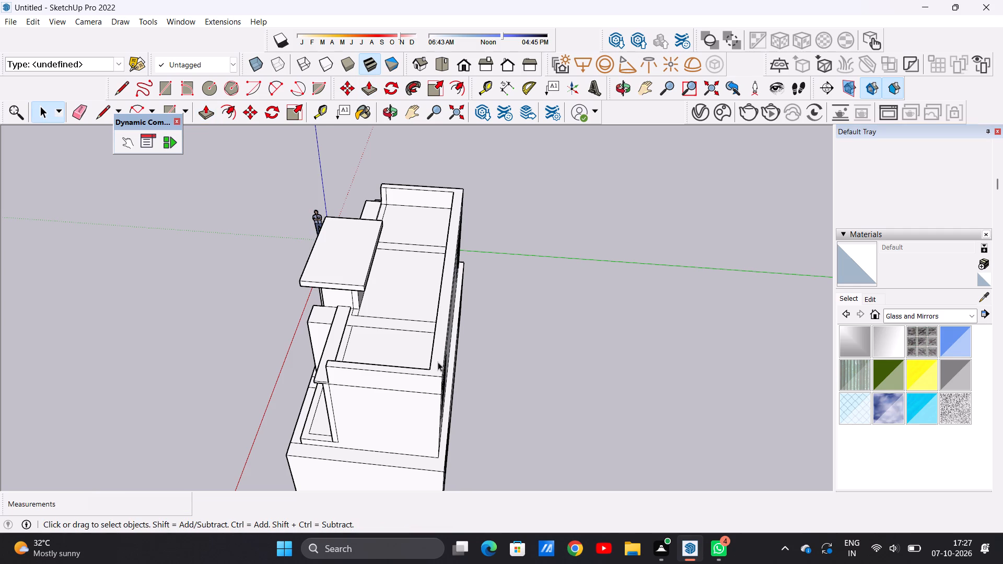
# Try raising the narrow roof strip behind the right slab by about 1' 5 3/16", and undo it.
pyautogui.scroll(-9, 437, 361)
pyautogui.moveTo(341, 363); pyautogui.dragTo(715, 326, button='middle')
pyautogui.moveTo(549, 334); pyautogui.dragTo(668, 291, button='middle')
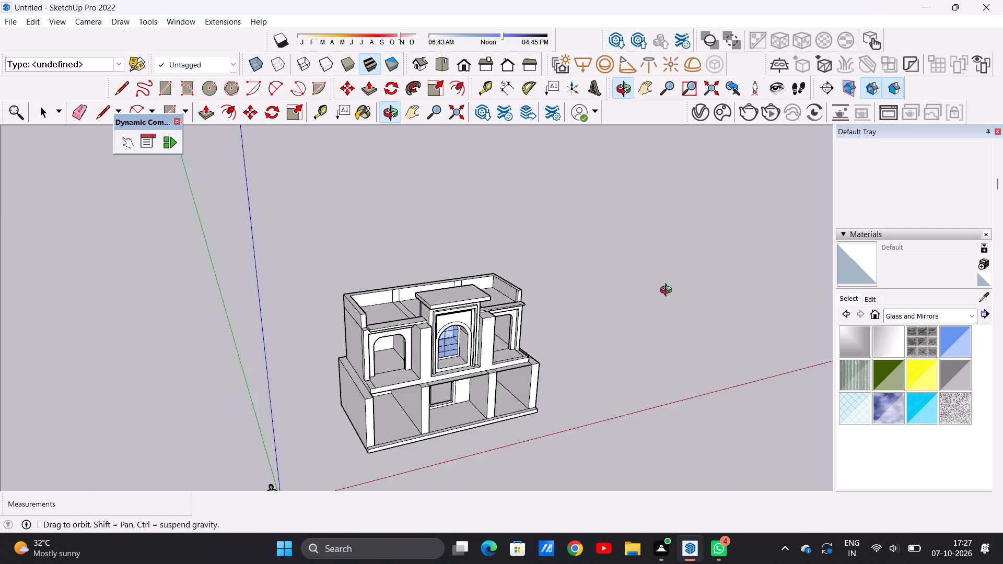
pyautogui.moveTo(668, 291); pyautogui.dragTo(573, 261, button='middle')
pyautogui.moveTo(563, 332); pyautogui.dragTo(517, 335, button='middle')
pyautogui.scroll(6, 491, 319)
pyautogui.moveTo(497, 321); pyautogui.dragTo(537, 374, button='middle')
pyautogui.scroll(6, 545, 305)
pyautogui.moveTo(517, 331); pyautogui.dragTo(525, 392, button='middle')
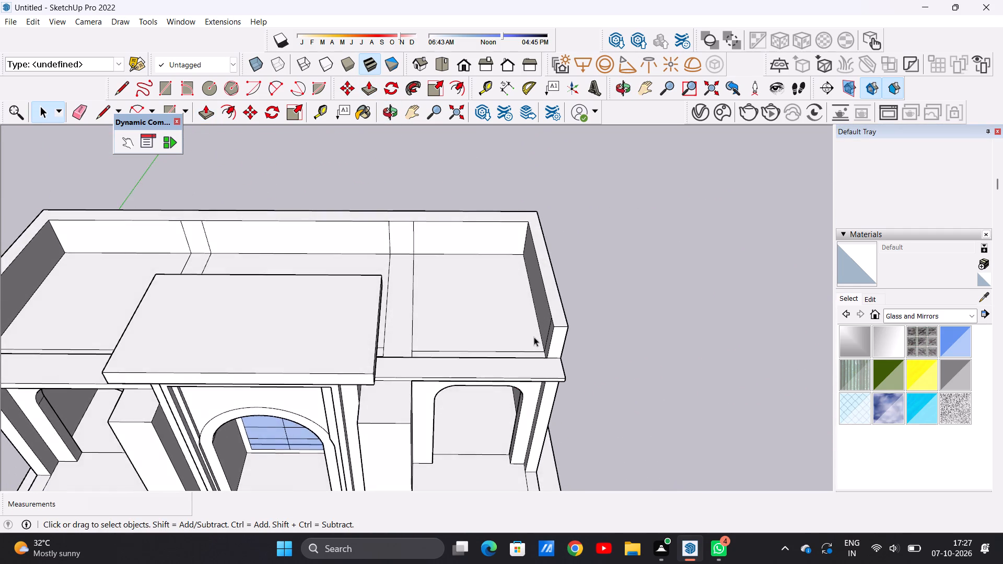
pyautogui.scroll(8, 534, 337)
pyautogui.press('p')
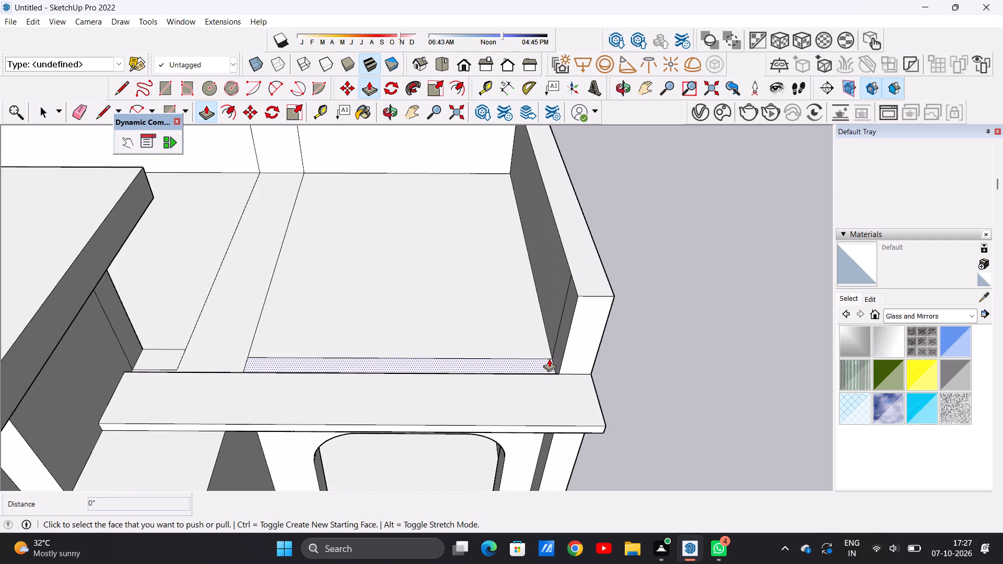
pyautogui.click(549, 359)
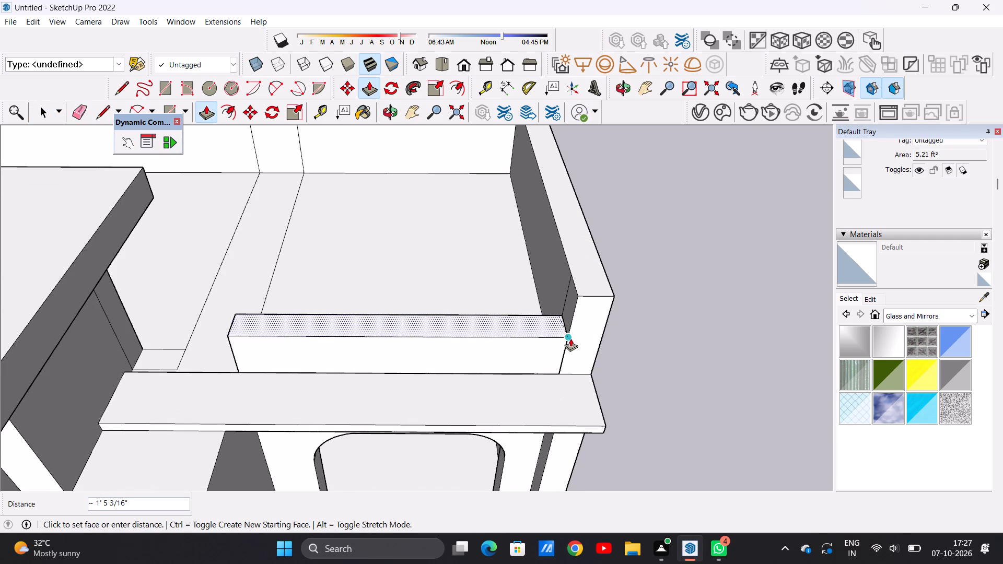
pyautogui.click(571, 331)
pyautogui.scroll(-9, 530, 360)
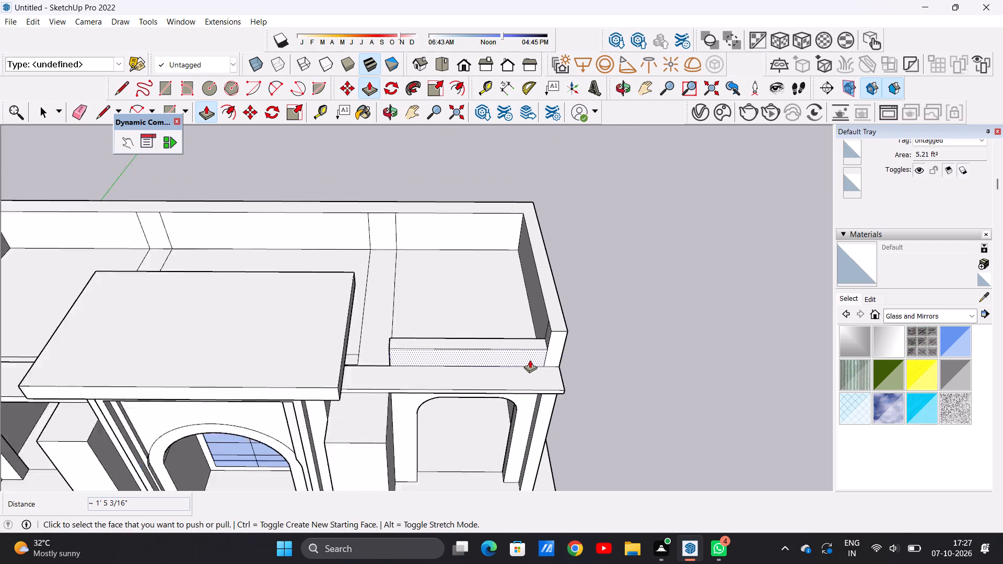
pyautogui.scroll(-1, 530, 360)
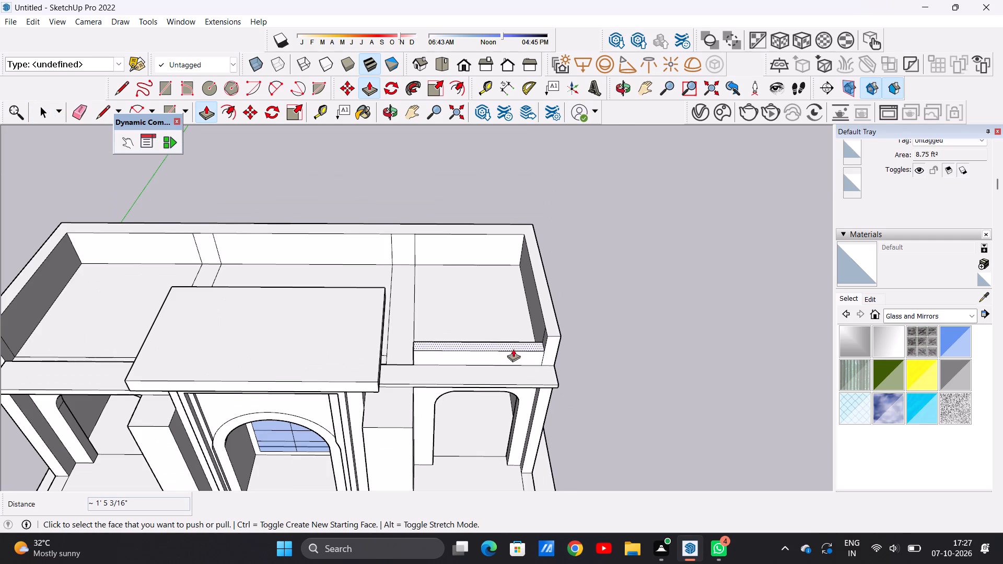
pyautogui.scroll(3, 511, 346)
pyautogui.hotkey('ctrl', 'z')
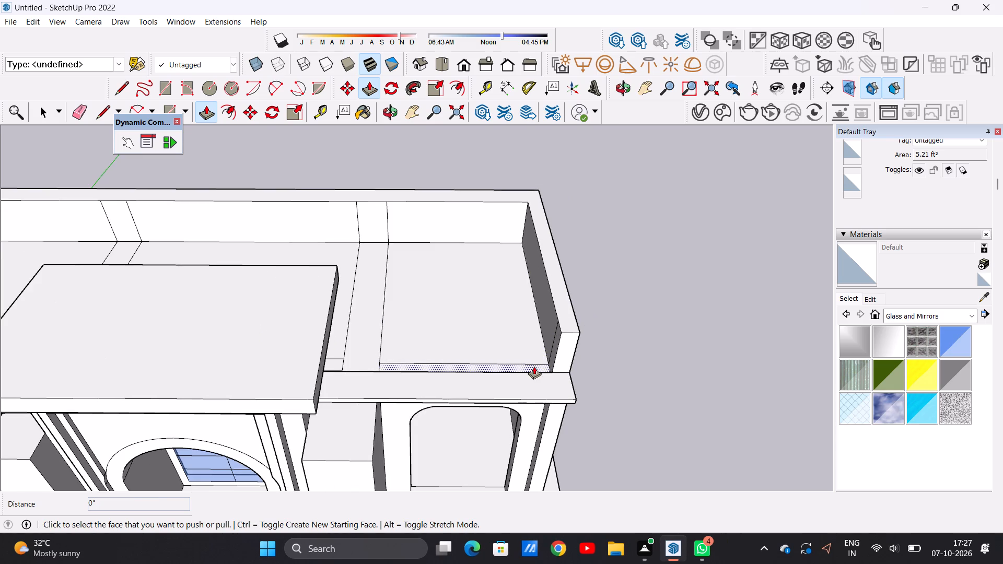
# Push/Pull the inner face at the right parapet's front end inward by about 6 11/16" to thicken it.
pyautogui.press('space')
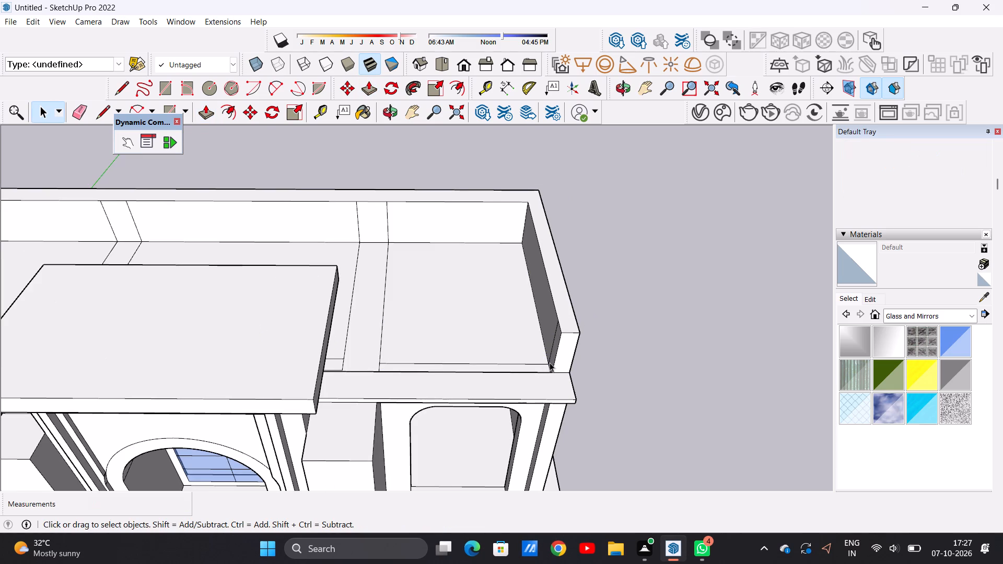
pyautogui.scroll(5, 553, 356)
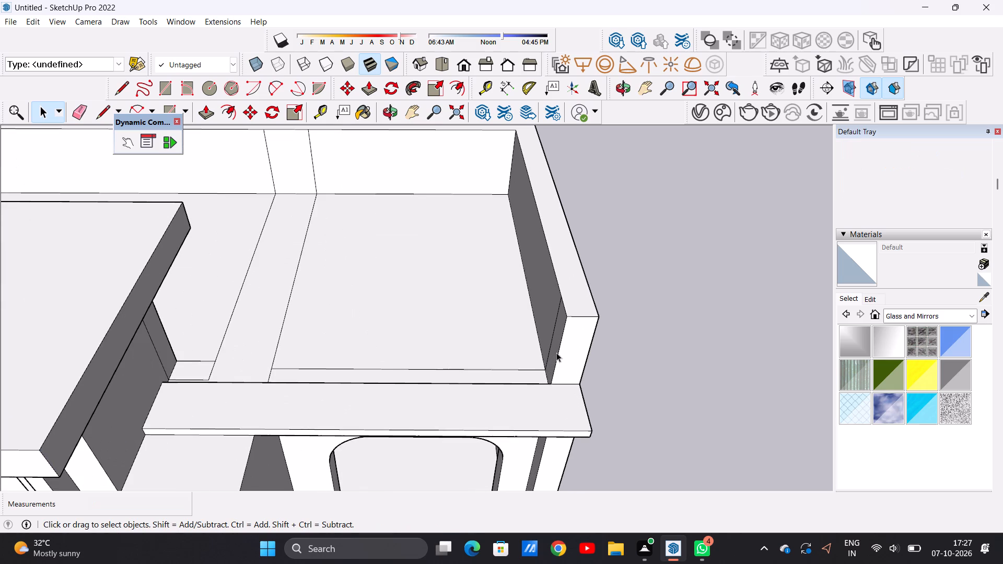
pyautogui.press('p')
pyautogui.click(553, 336)
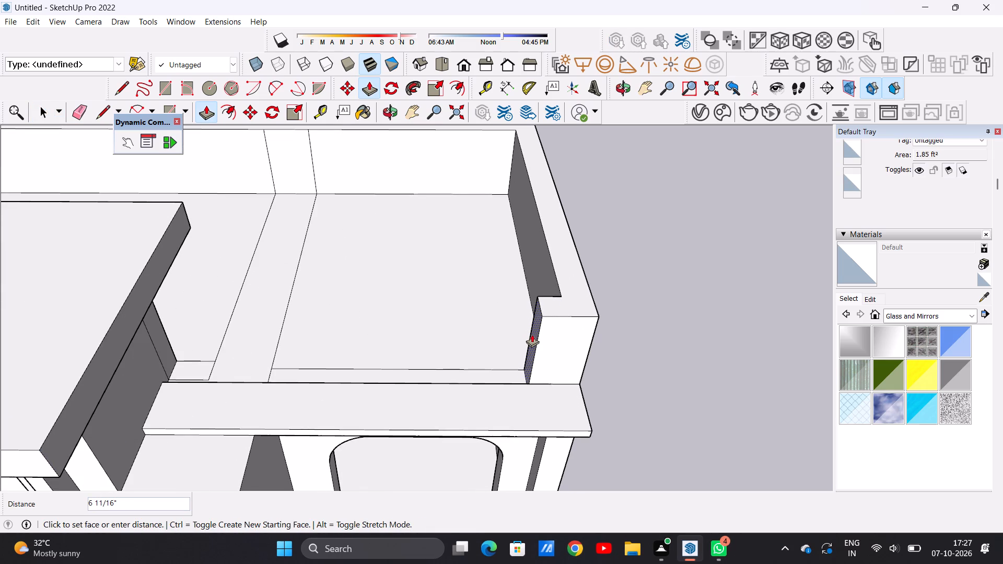
pyautogui.click(532, 334)
pyautogui.press('space')
# Erase the short edge segments dividing the narrow roof strip behind the right slab, next to the central bay.
pyautogui.scroll(-6, 371, 281)
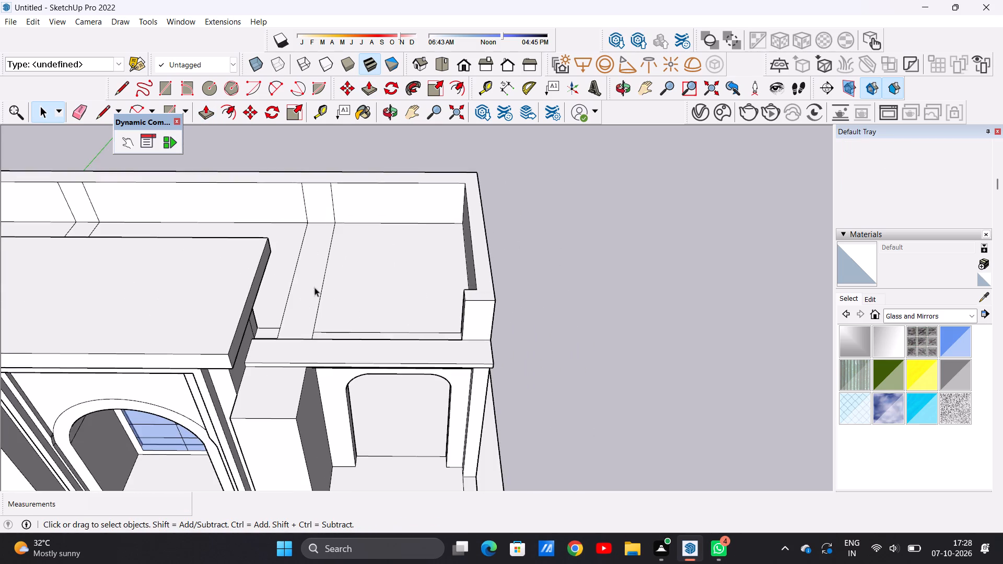
pyautogui.moveTo(301, 294); pyautogui.dragTo(297, 351, button='middle')
pyautogui.scroll(10, 324, 362)
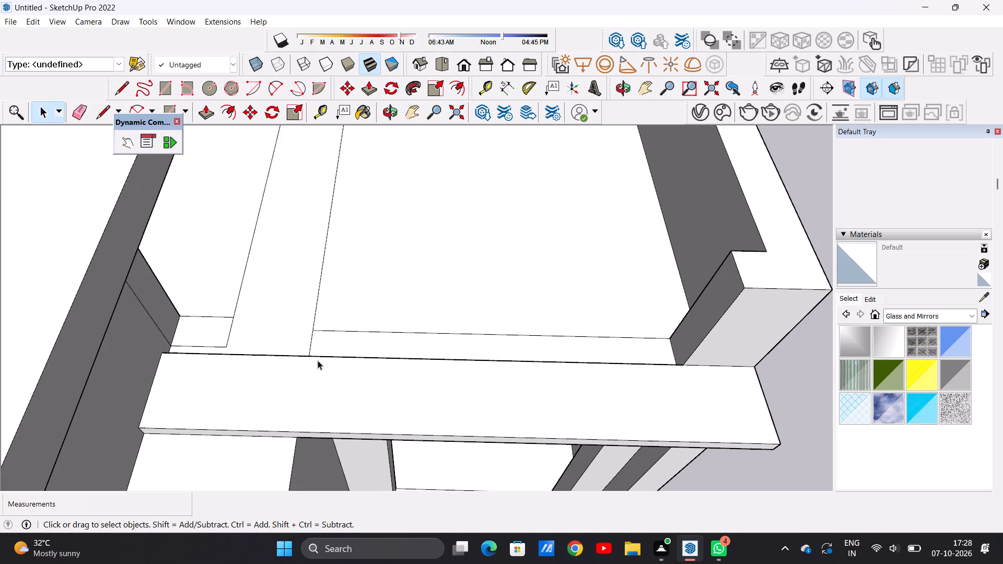
pyautogui.press('e')
pyautogui.moveTo(226, 332); pyautogui.dragTo(232, 334)
pyautogui.moveTo(305, 342); pyautogui.dragTo(317, 344)
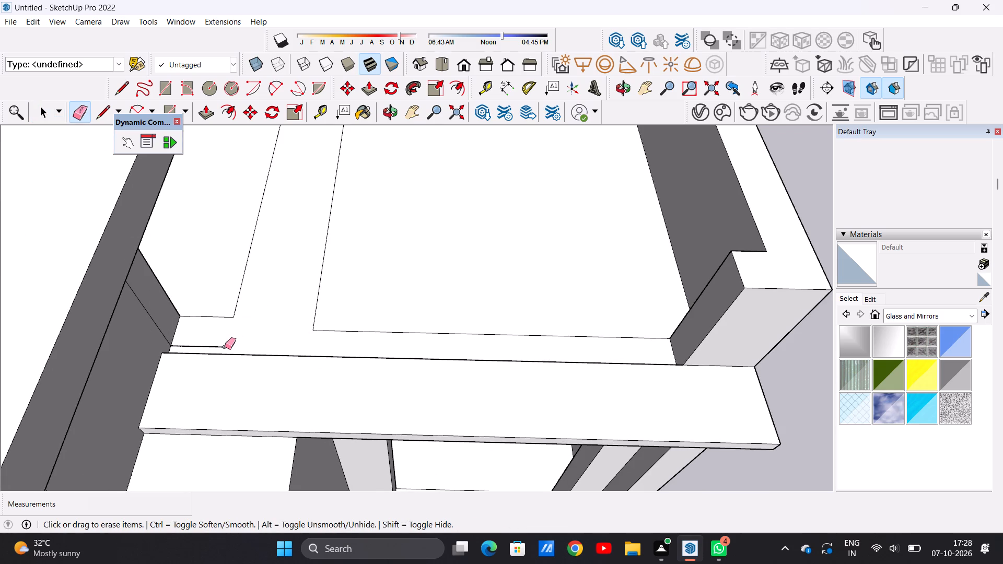
pyautogui.click(225, 347)
pyautogui.press('space')
# Examine the upper facade, central bay and roof parapet from the front, below and above, ending at the right roof corner.
pyautogui.scroll(-13, 313, 293)
pyautogui.moveTo(259, 389); pyautogui.dragTo(259, 385, button='middle')
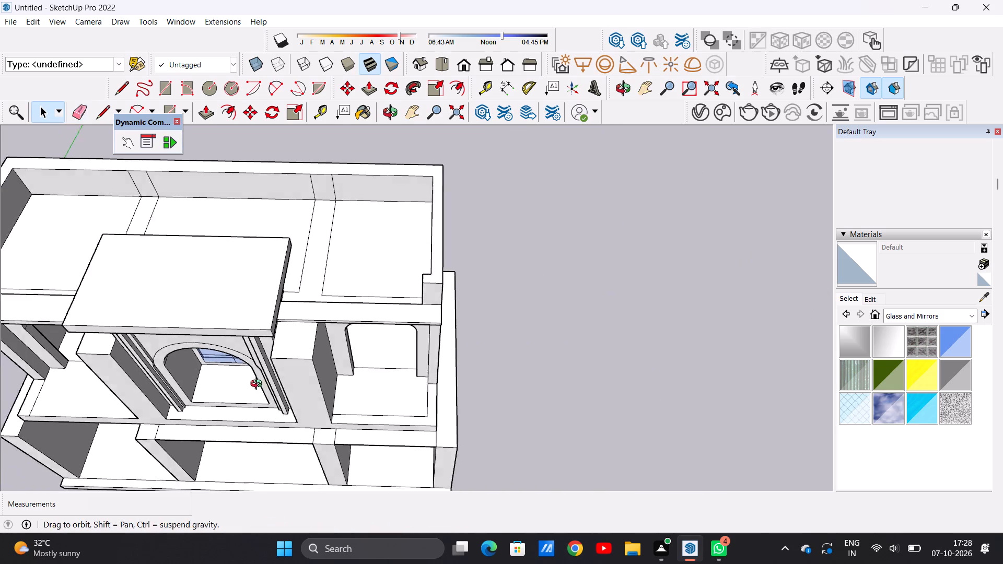
pyautogui.moveTo(259, 385); pyautogui.dragTo(287, 265, button='middle')
pyautogui.moveTo(186, 337); pyautogui.dragTo(287, 227, button='middle')
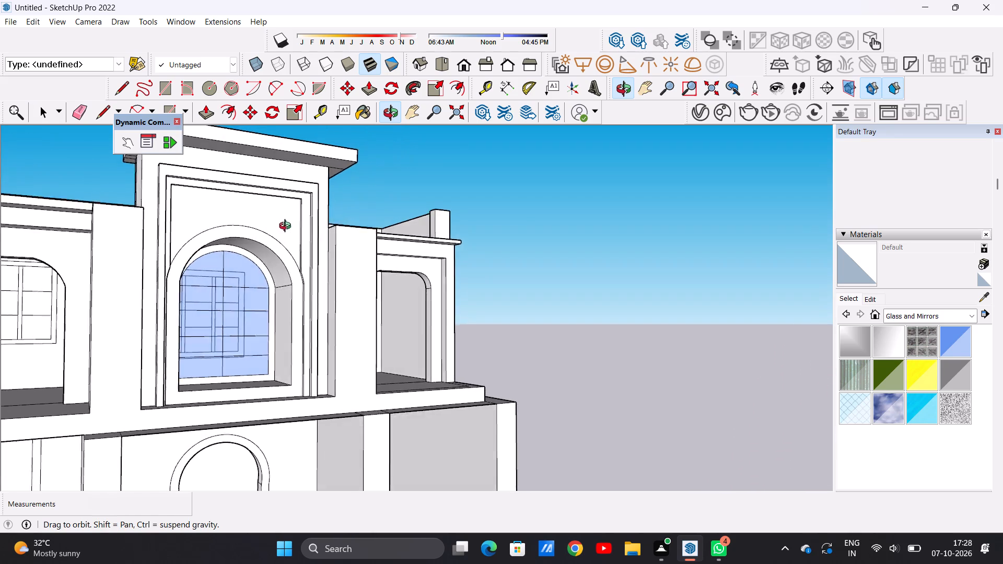
pyautogui.moveTo(287, 227); pyautogui.dragTo(286, 218, button='middle')
pyautogui.moveTo(277, 202); pyautogui.dragTo(246, 231, button='middle')
pyautogui.moveTo(241, 273); pyautogui.dragTo(215, 259, button='middle')
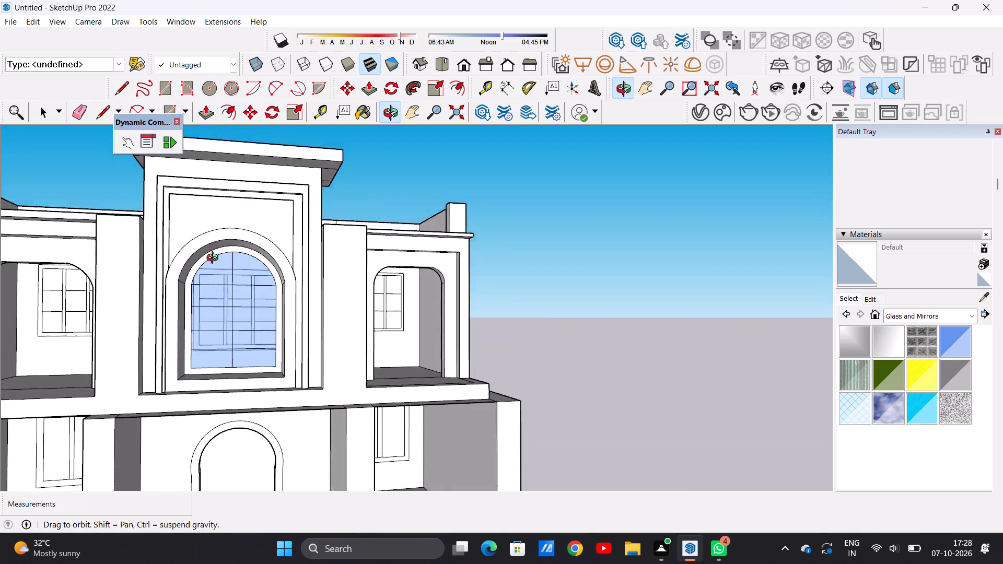
pyautogui.moveTo(215, 259); pyautogui.dragTo(202, 295, button='middle')
pyautogui.scroll(-8, 197, 323)
pyautogui.scroll(6, 274, 313)
pyautogui.moveTo(296, 310); pyautogui.dragTo(225, 210, button='middle')
pyautogui.scroll(1, 296, 310)
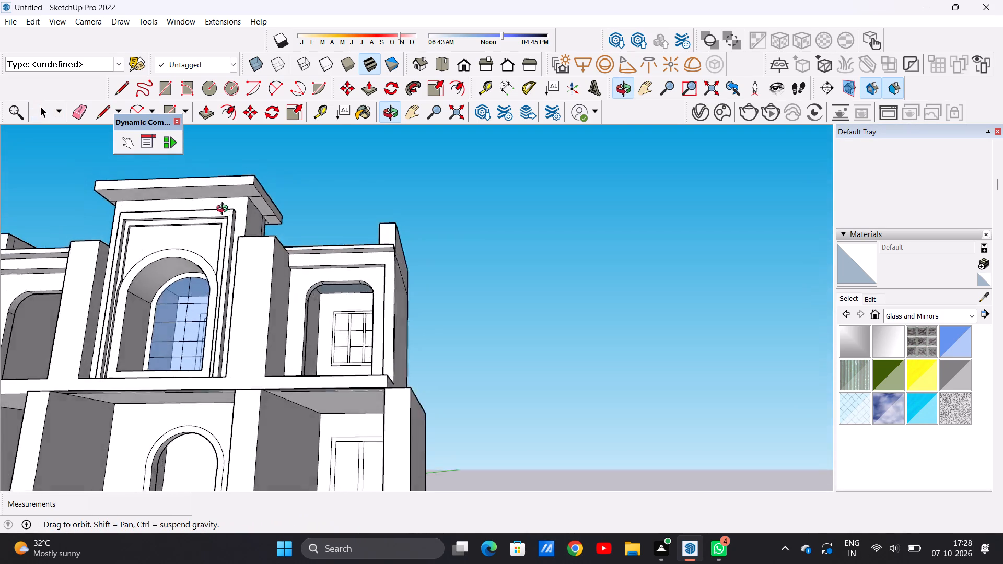
pyautogui.moveTo(225, 210); pyautogui.dragTo(275, 344, button='middle')
pyautogui.scroll(-7, 277, 351)
pyautogui.moveTo(310, 266); pyautogui.dragTo(310, 292, button='middle')
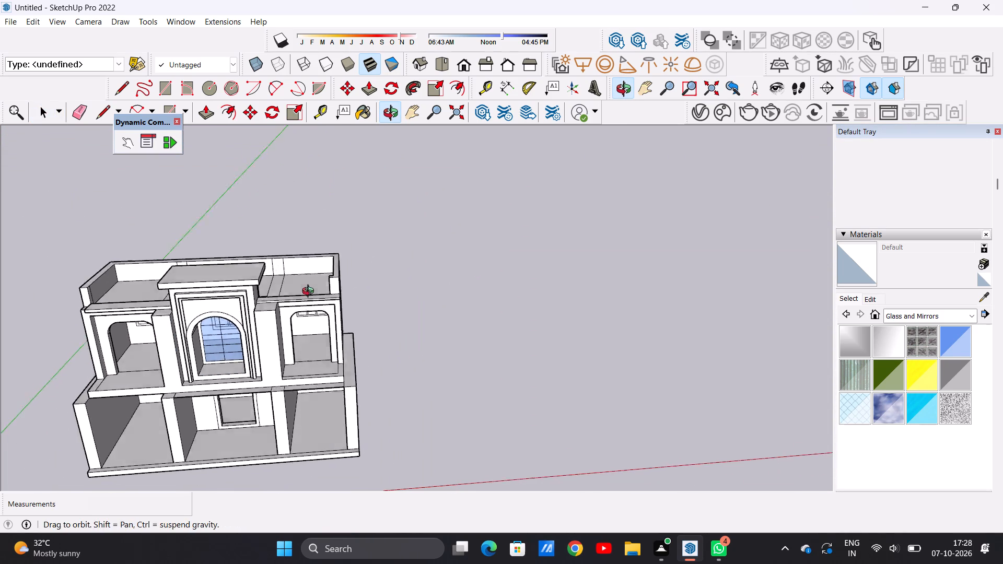
pyautogui.moveTo(310, 292); pyautogui.dragTo(307, 340, button='middle')
pyautogui.scroll(14, 284, 291)
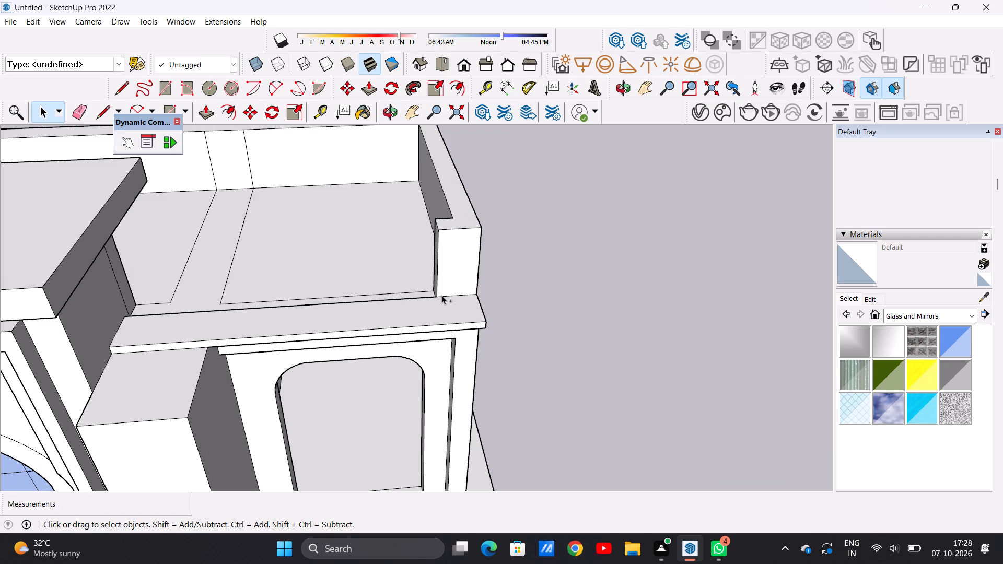
# Undo the last edge erasures on the roof strip and the thickening of the right parapet's front end.
pyautogui.hotkey('ctrl', 'z')
pyautogui.hotkey('ctrl', 'z')
pyautogui.hotkey('ctrl', 'z')
pyautogui.hotkey('ctrl', 'z')
# Push/Pull the inner face at the right parapet's front end inward by about 1' 1 11/16" to form a corner pier.
pyautogui.press('p')
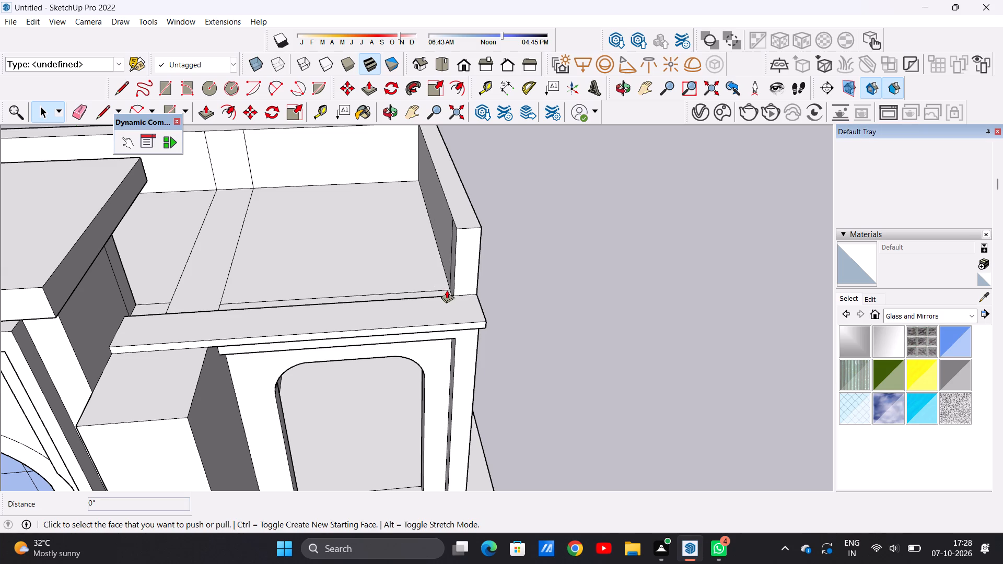
pyautogui.scroll(3, 424, 250)
pyautogui.middleClick(459, 274)
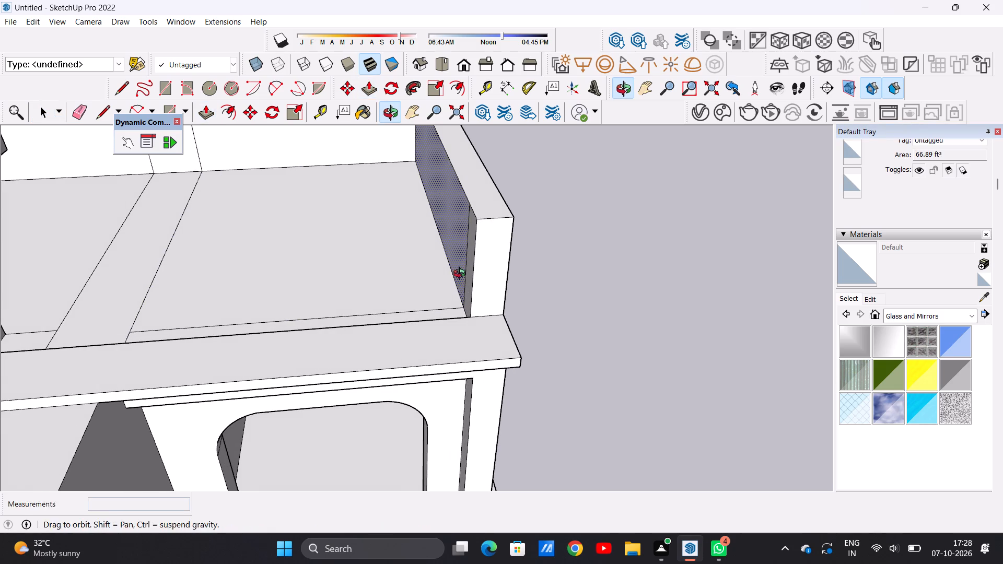
pyautogui.click(469, 270)
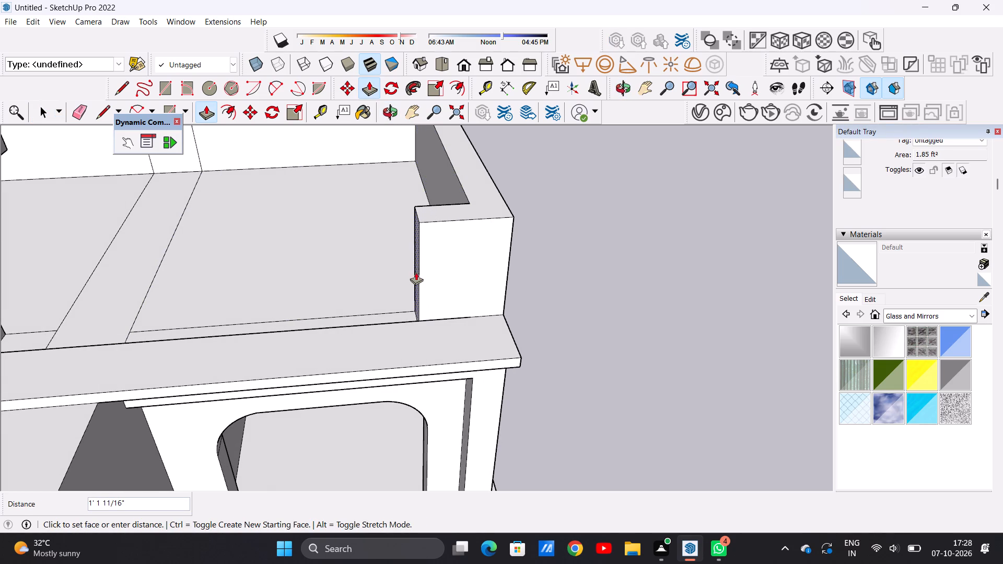
pyautogui.click(415, 272)
pyautogui.press('space')
# Erase the short edge segments crossing the narrow roof strip behind the right slab, between the central bay and the roof bands.
pyautogui.scroll(-11, 458, 276)
pyautogui.scroll(2, 319, 283)
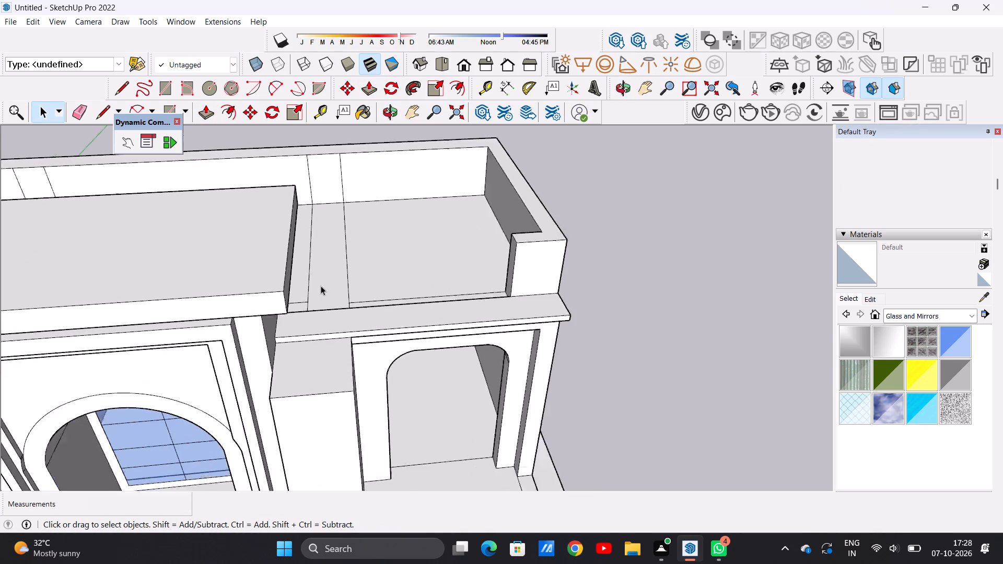
pyautogui.scroll(5, 321, 286)
pyautogui.moveTo(346, 303); pyautogui.dragTo(341, 352, button='middle')
pyautogui.scroll(11, 370, 330)
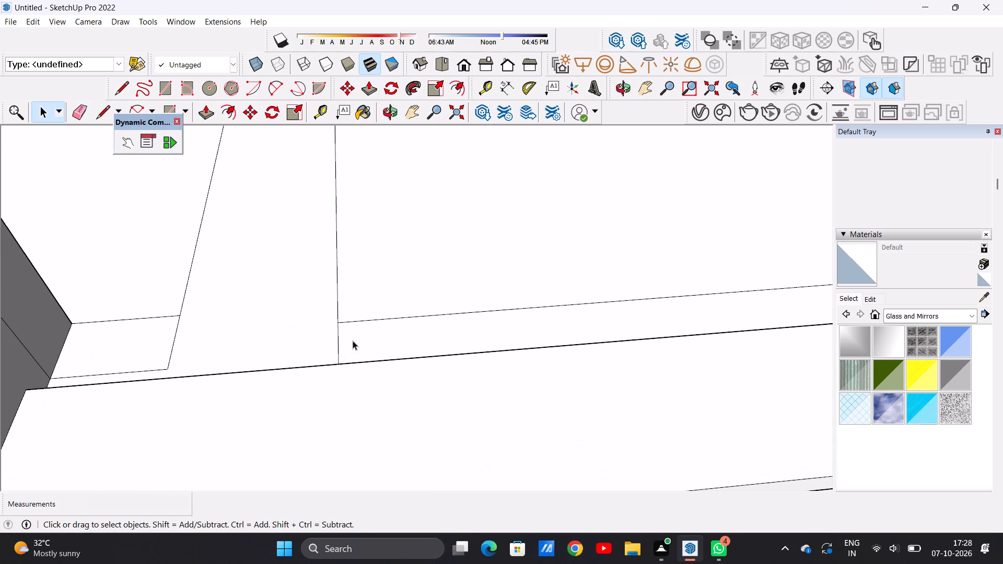
pyautogui.press('e')
pyautogui.moveTo(166, 336); pyautogui.dragTo(172, 338)
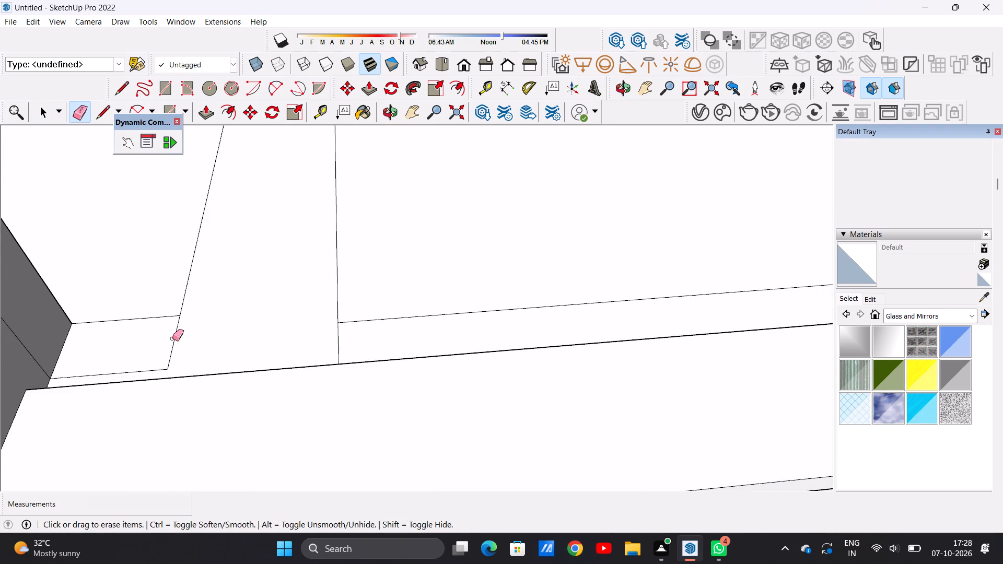
pyautogui.moveTo(172, 338); pyautogui.dragTo(174, 338)
pyautogui.moveTo(149, 363); pyautogui.dragTo(153, 375)
pyautogui.moveTo(357, 347); pyautogui.dragTo(357, 346)
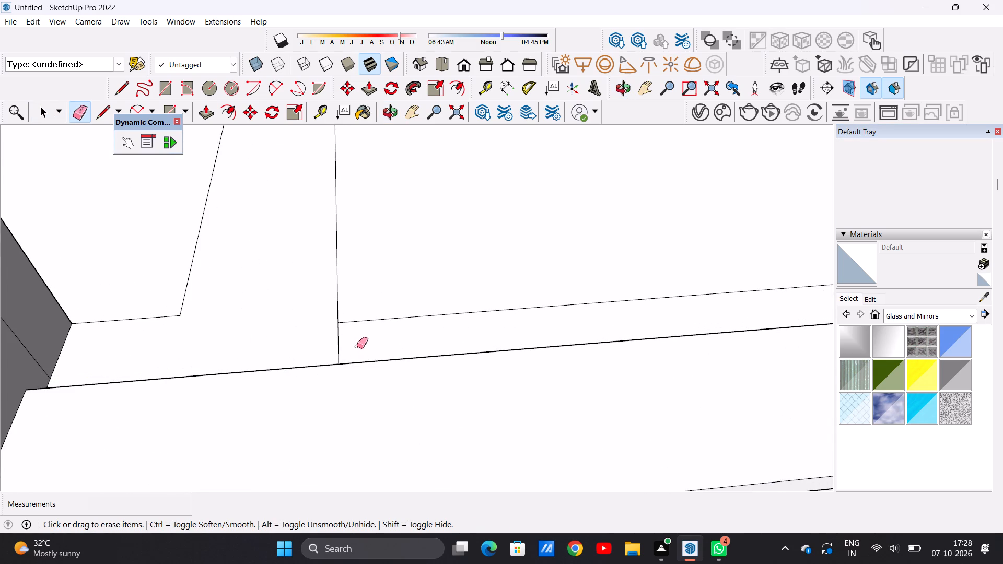
pyautogui.moveTo(357, 346); pyautogui.dragTo(346, 345)
pyautogui.click(337, 344)
pyautogui.press('space')
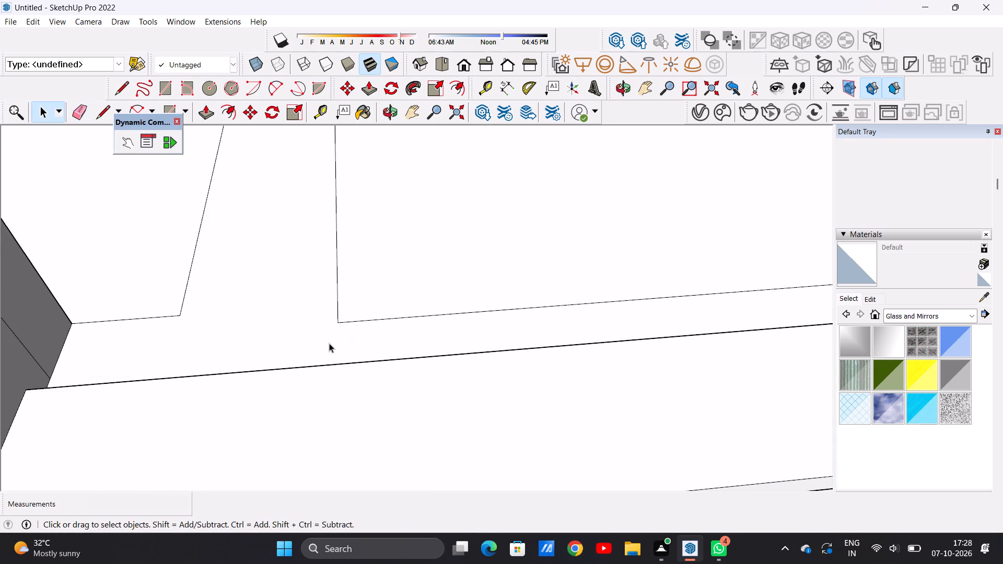
# Draw a line about 2' 7 13/16" long extending the roof strip's inner edge to the central bay's wall.
pyautogui.write('L')
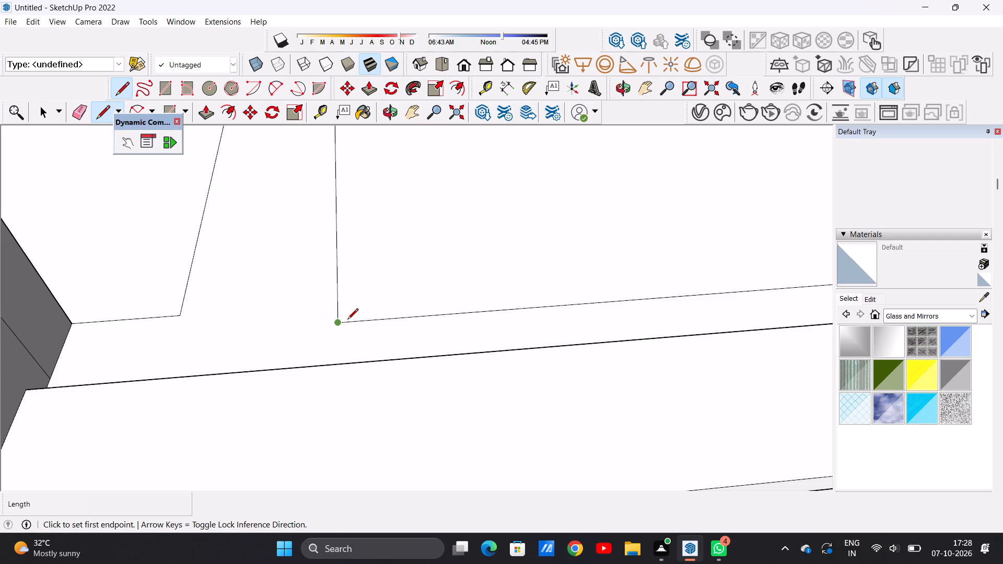
pyautogui.click(342, 319)
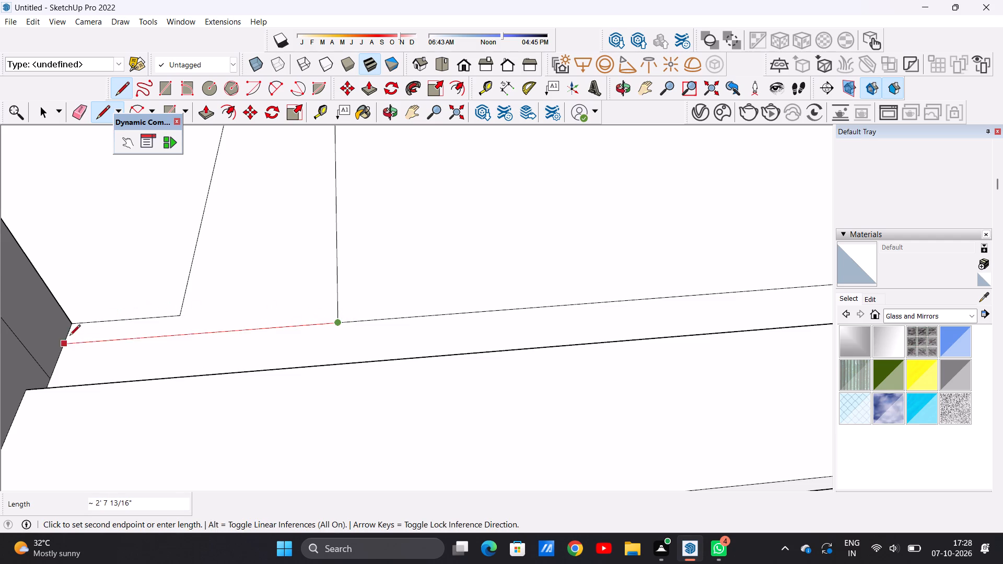
pyautogui.click(62, 345)
pyautogui.press('space')
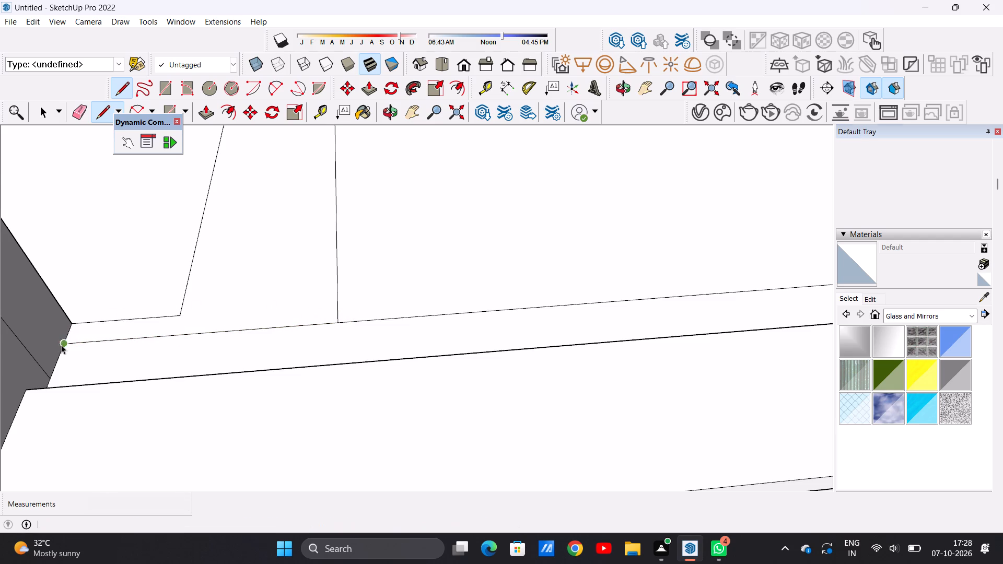
# Examine the right roof strip, the corner pier and the surrounding roof from above.
pyautogui.scroll(-19, 258, 351)
pyautogui.moveTo(365, 314); pyautogui.dragTo(359, 333, button='middle')
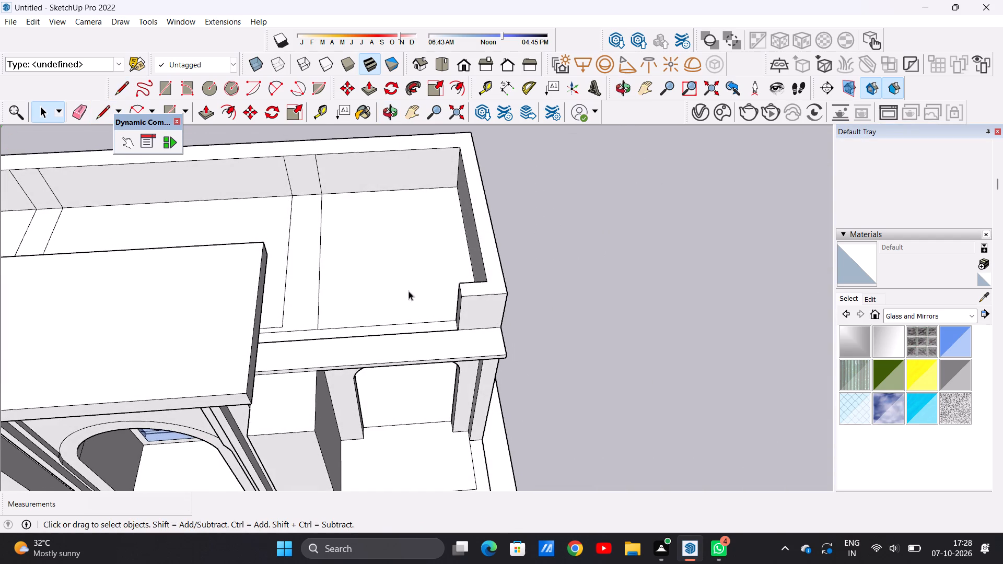
pyautogui.scroll(-9, 423, 287)
pyautogui.moveTo(409, 312); pyautogui.dragTo(401, 345, button='middle')
pyautogui.scroll(9, 400, 316)
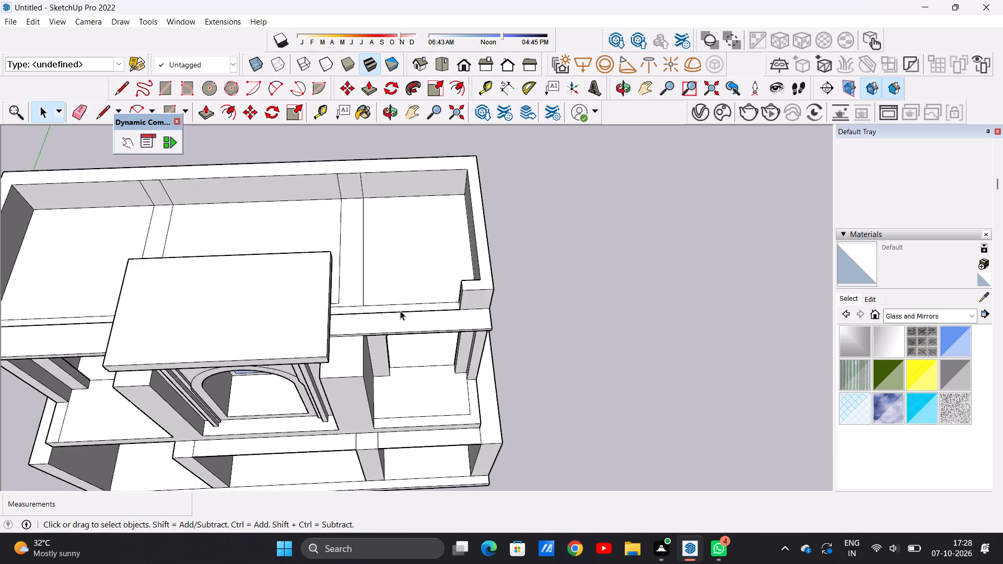
pyautogui.scroll(12, 400, 311)
pyautogui.moveTo(405, 292); pyautogui.dragTo(396, 366, button='middle')
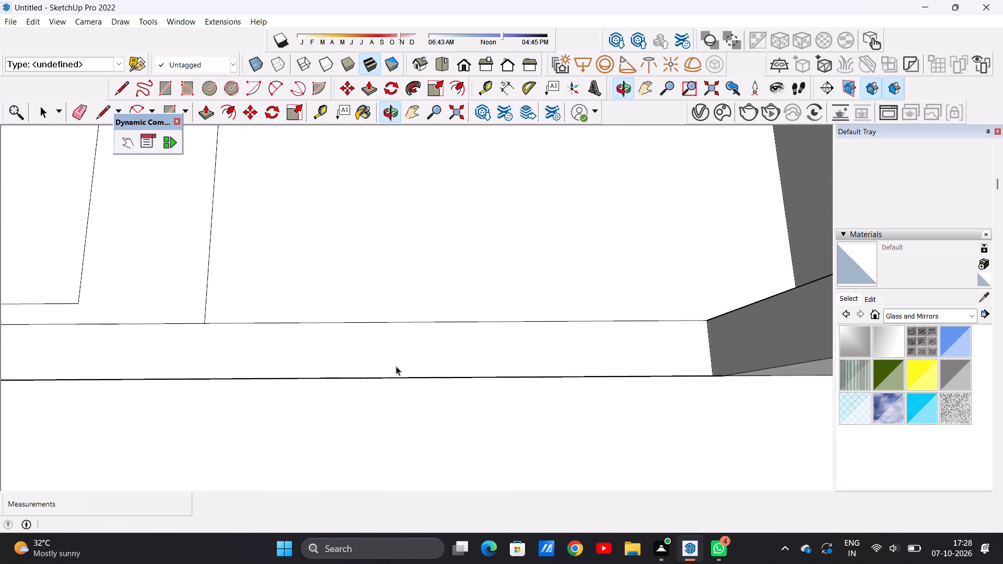
pyautogui.scroll(-13, 416, 343)
pyautogui.moveTo(437, 356); pyautogui.dragTo(441, 400, button='middle')
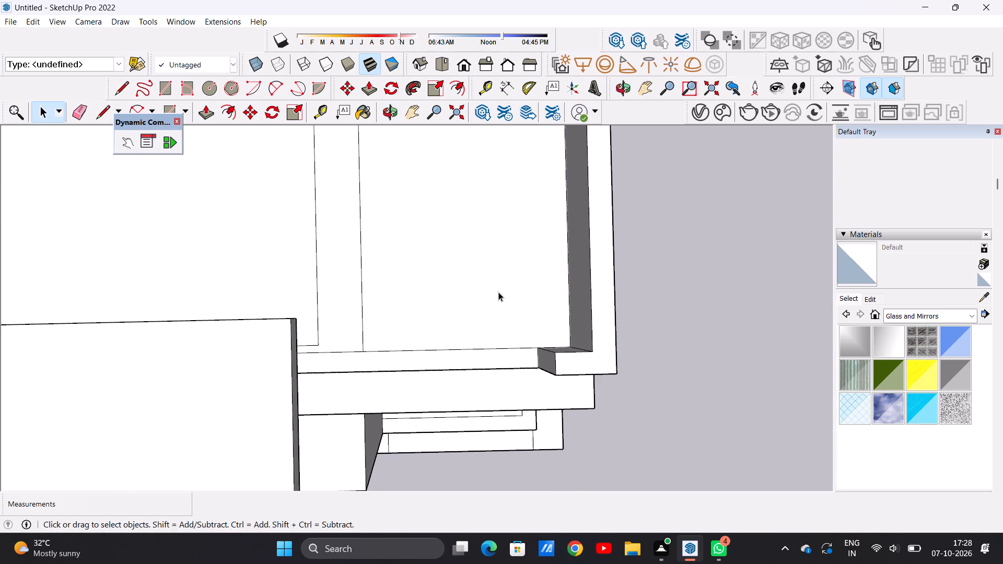
# Draw two crossing lines, each about 8 1/2" long, on the right roof strip to outline an intermediate pier between corner and central bay.
pyautogui.moveTo(541, 286); pyautogui.dragTo(181, 289, button='middle')
pyautogui.moveTo(344, 334); pyautogui.dragTo(108, 259, button='middle')
pyautogui.moveTo(452, 330); pyautogui.dragTo(381, 239, button='middle')
pyautogui.scroll(-8, 377, 234)
pyautogui.scroll(1, 387, 300)
pyautogui.scroll(-1, 387, 300)
pyautogui.scroll(9, 393, 192)
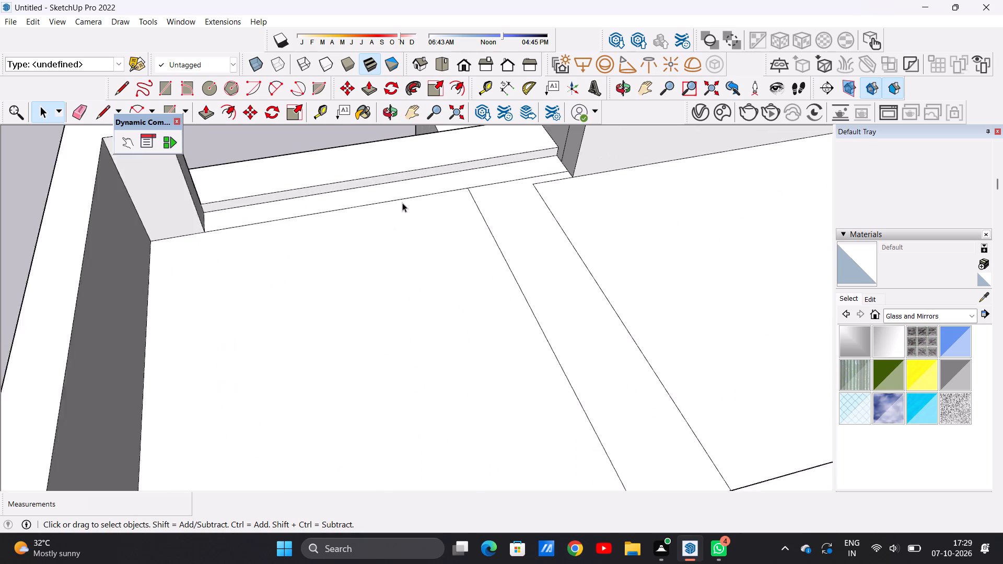
pyautogui.scroll(3, 402, 203)
pyautogui.scroll(-7, 402, 214)
pyautogui.moveTo(412, 218); pyautogui.dragTo(356, 211, button='middle')
pyautogui.moveTo(348, 209); pyautogui.dragTo(360, 233, button='middle')
pyautogui.scroll(4, 364, 214)
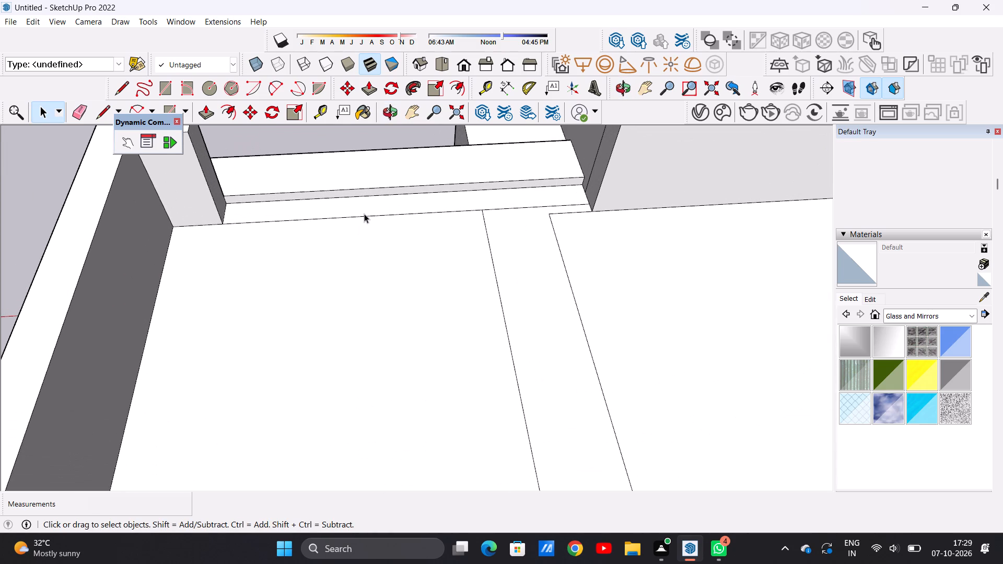
pyautogui.scroll(-6, 363, 216)
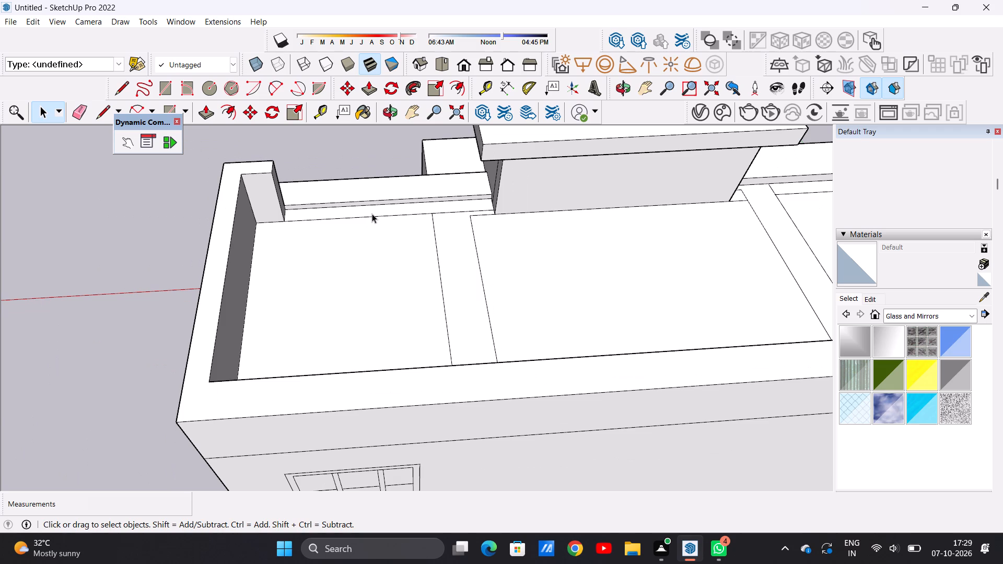
pyautogui.scroll(4, 494, 195)
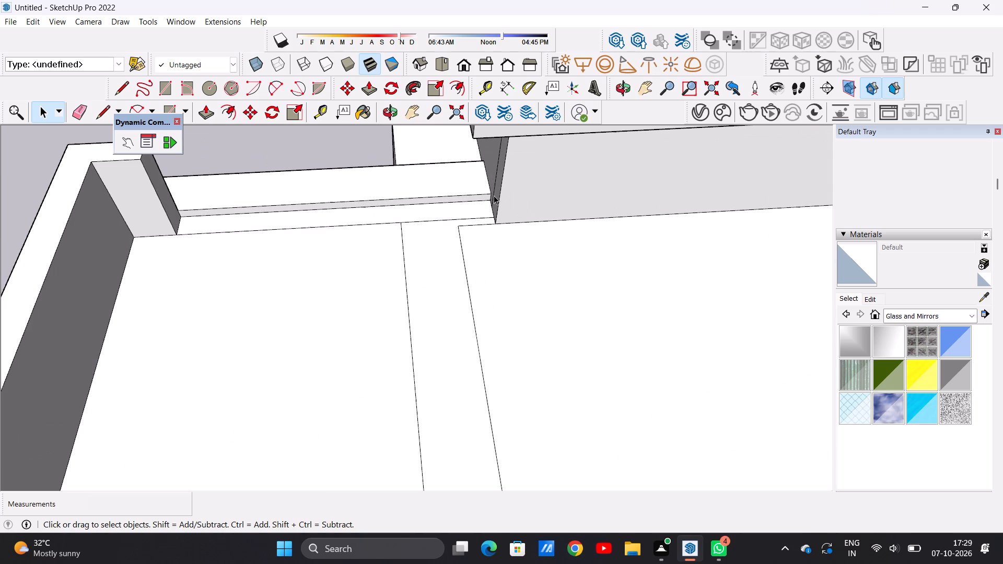
pyautogui.press('l')
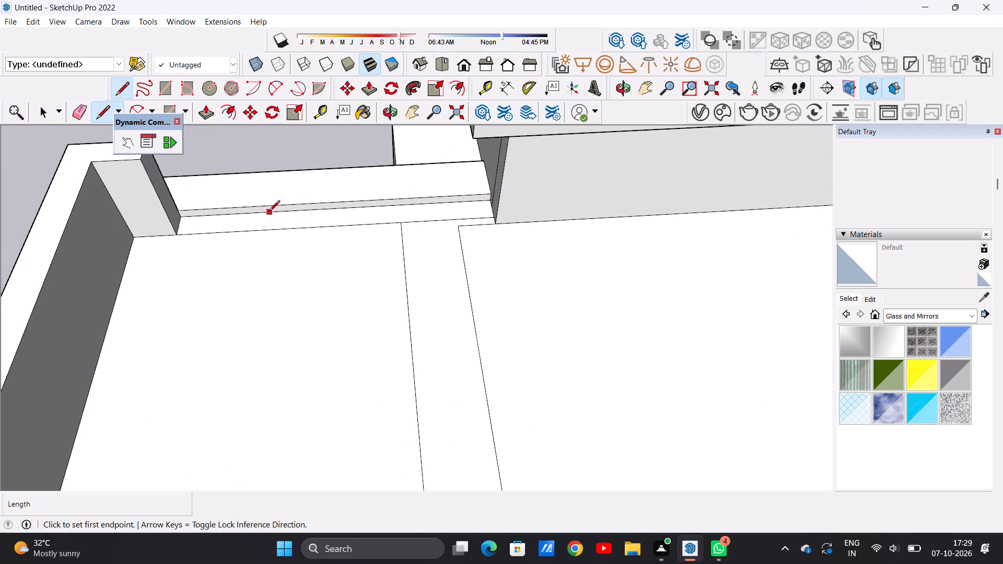
pyautogui.click(269, 212)
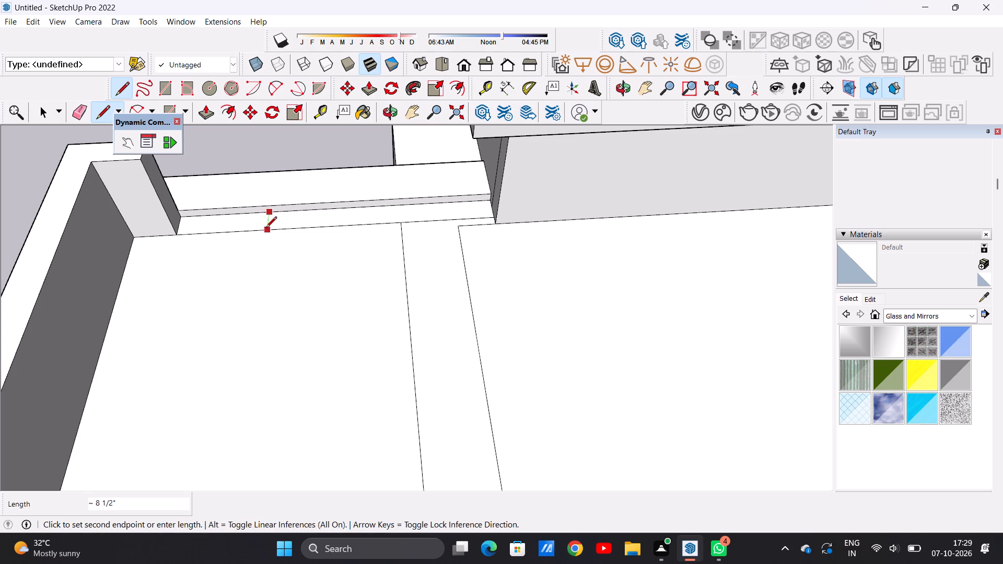
pyautogui.click(266, 229)
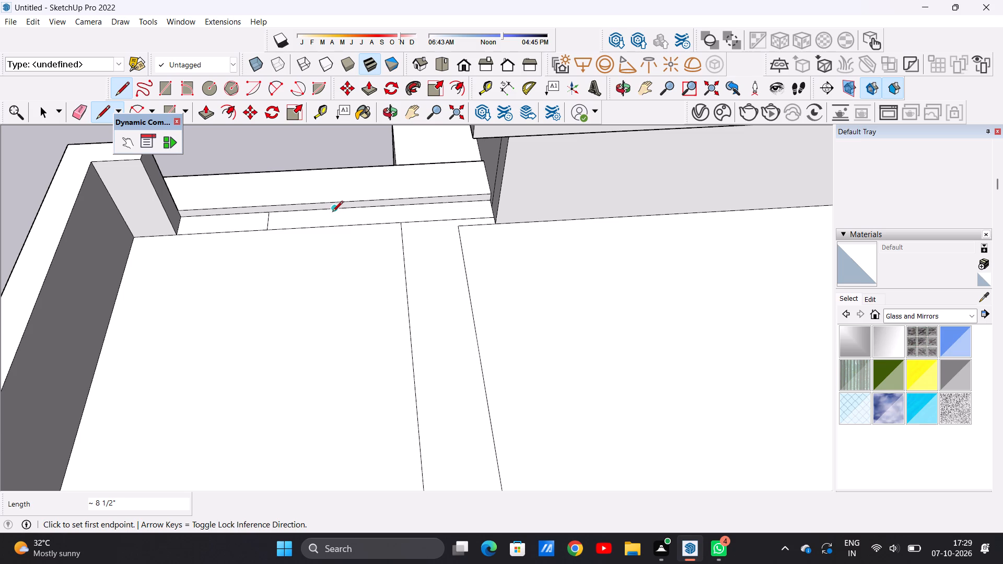
pyautogui.click(332, 213)
pyautogui.click(332, 227)
# Push/Pull the outlined section of the right roof strip up 2' 7 3/8" to the height of the corner pier.
pyautogui.press('space')
pyautogui.write('P')
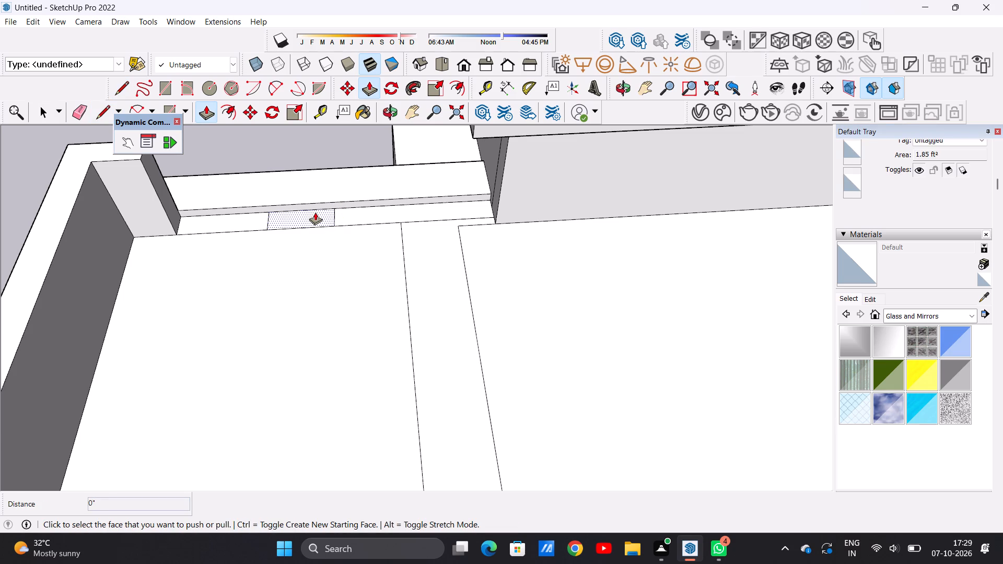
pyautogui.click(315, 212)
pyautogui.scroll(-4, 302, 161)
pyautogui.scroll(1, 303, 162)
pyautogui.scroll(-1, 303, 162)
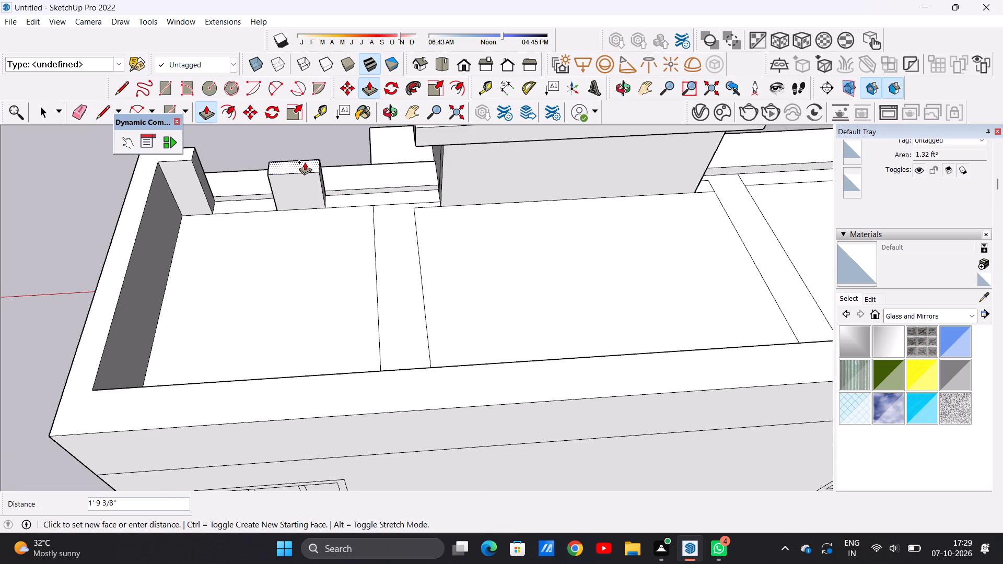
pyautogui.scroll(-1, 305, 162)
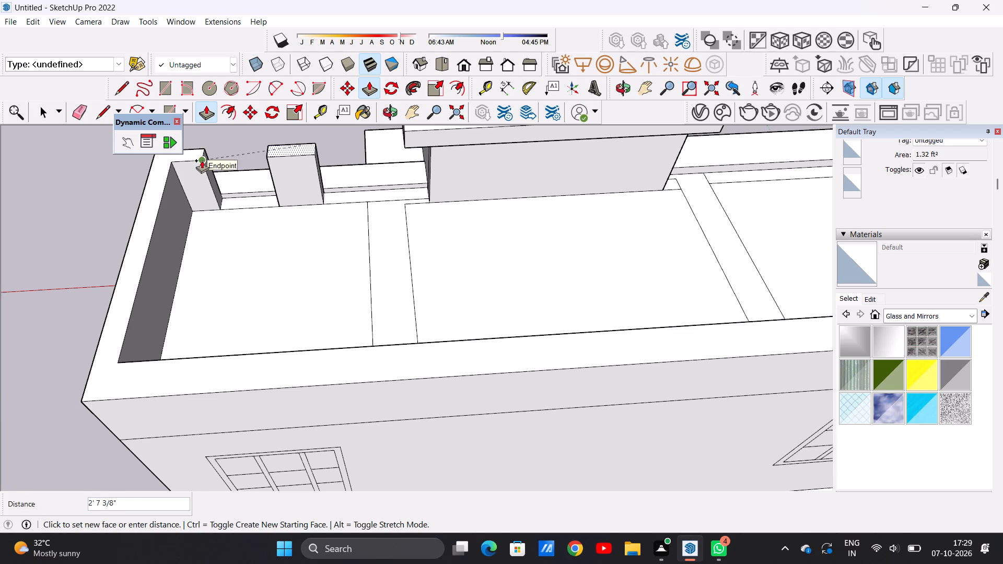
pyautogui.click(202, 160)
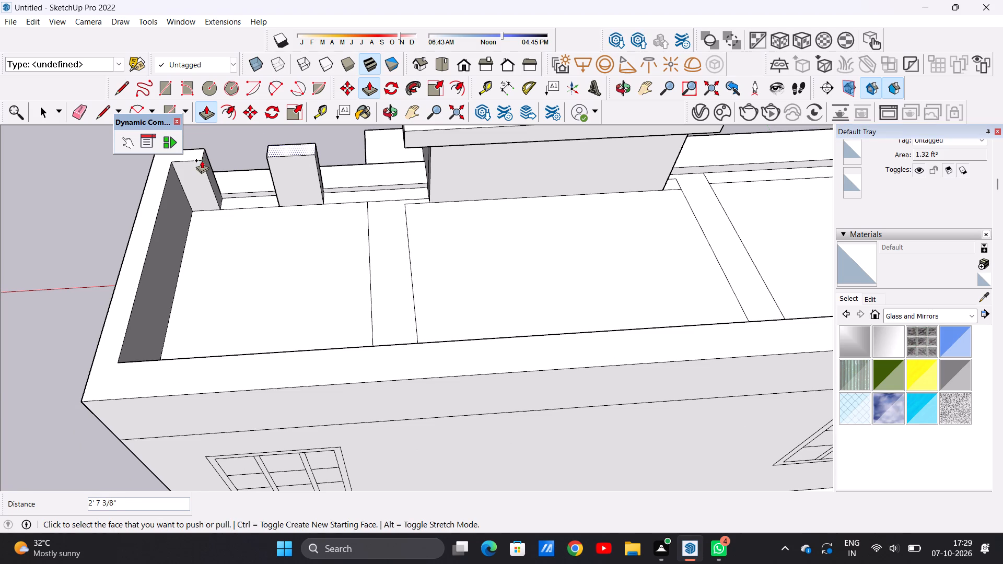
pyautogui.press('space')
# Draw a circle of about 1 9/16" radius near the top of the right corner pier's side face toward the central bay.
pyautogui.scroll(-9, 255, 205)
pyautogui.middleClick(260, 198)
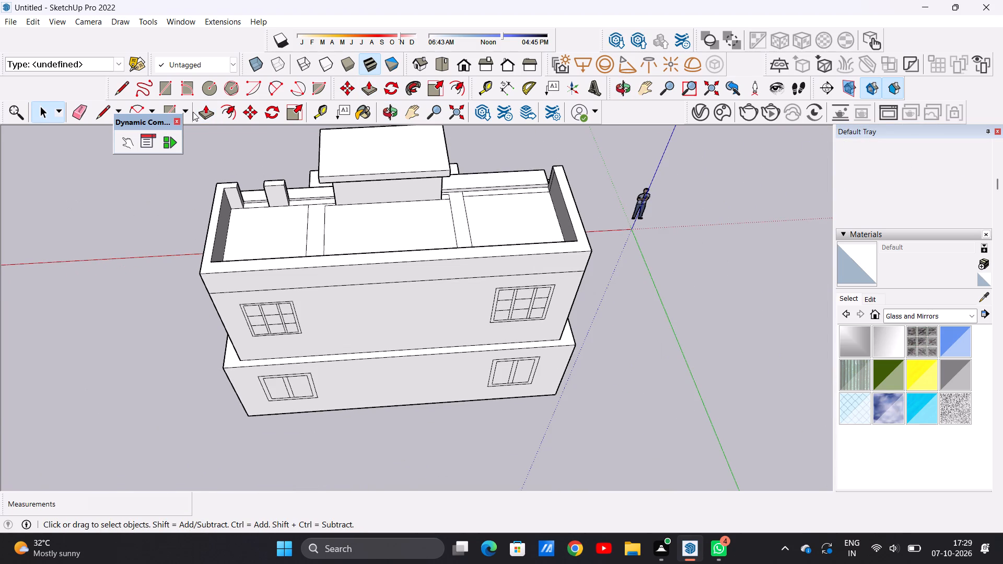
pyautogui.moveTo(192, 244); pyautogui.dragTo(498, 212, button='middle')
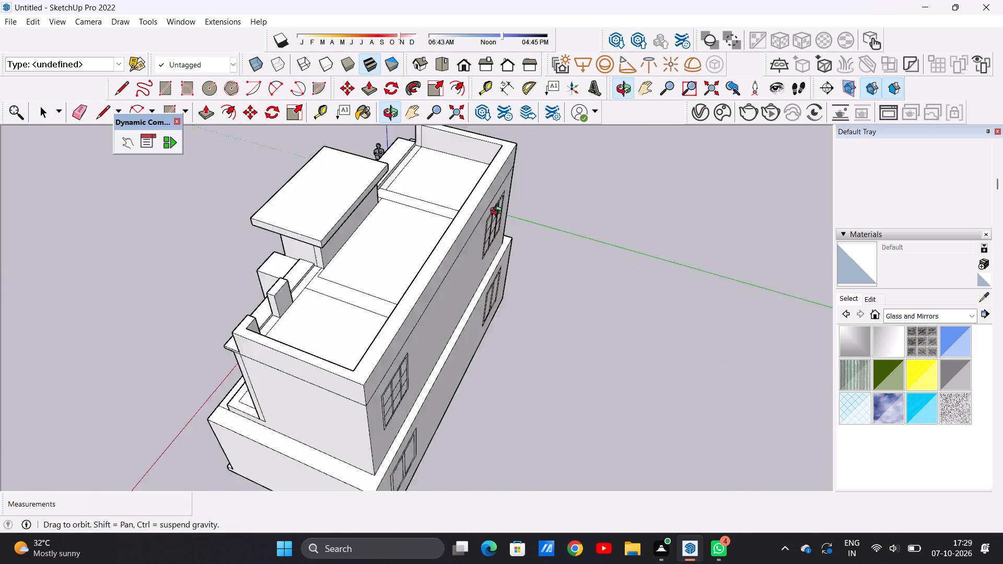
pyautogui.moveTo(498, 212); pyautogui.dragTo(500, 211, button='middle')
pyautogui.moveTo(313, 285); pyautogui.dragTo(562, 203, button='middle')
pyautogui.moveTo(375, 309); pyautogui.dragTo(614, 256, button='middle')
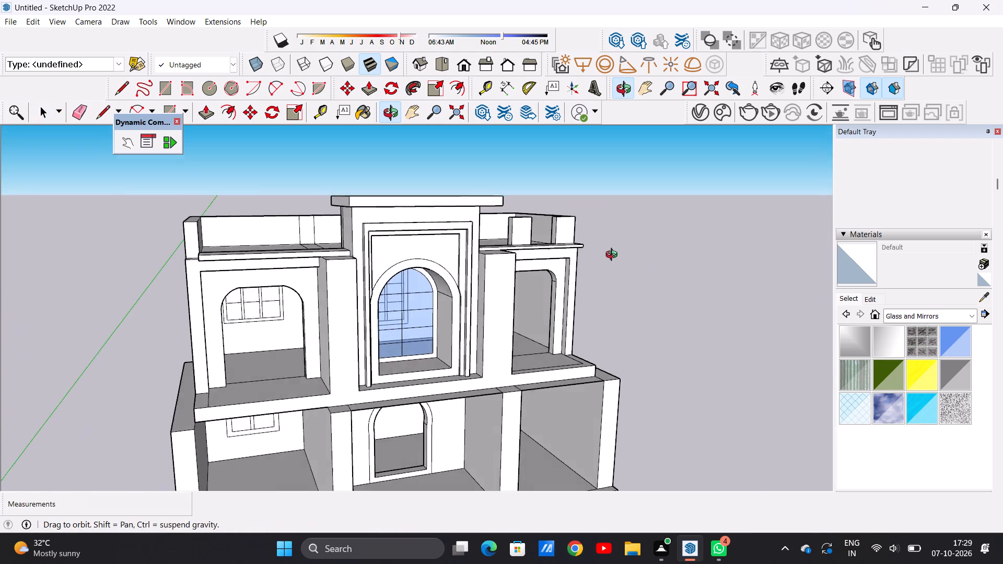
pyautogui.moveTo(614, 256); pyautogui.dragTo(616, 255, button='middle')
pyautogui.scroll(10, 528, 224)
pyautogui.scroll(-3, 533, 245)
pyautogui.moveTo(529, 249); pyautogui.dragTo(533, 252, button='middle')
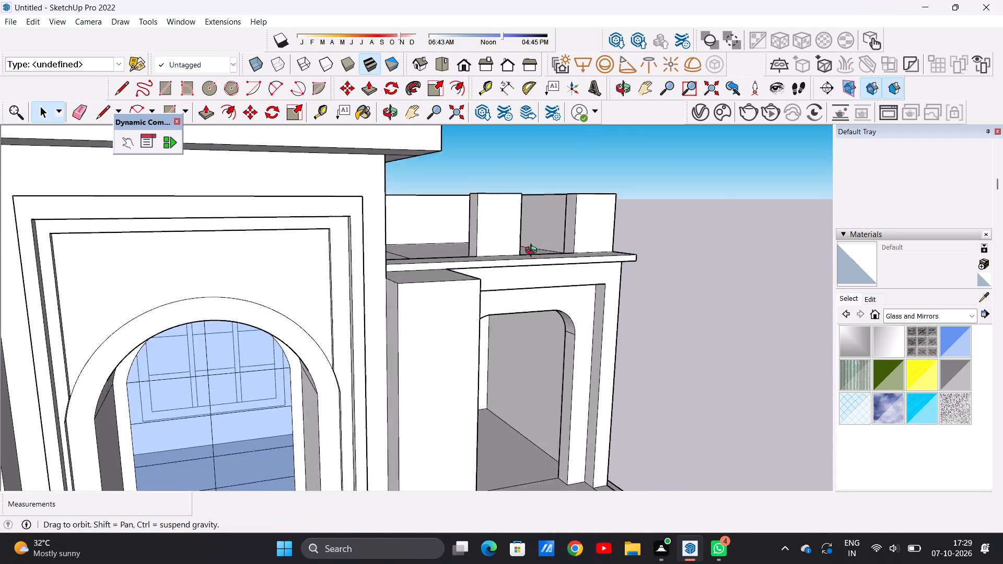
pyautogui.moveTo(533, 252); pyautogui.dragTo(663, 254, button='middle')
pyautogui.scroll(10, 530, 205)
pyautogui.scroll(-1, 504, 196)
pyautogui.scroll(4, 504, 196)
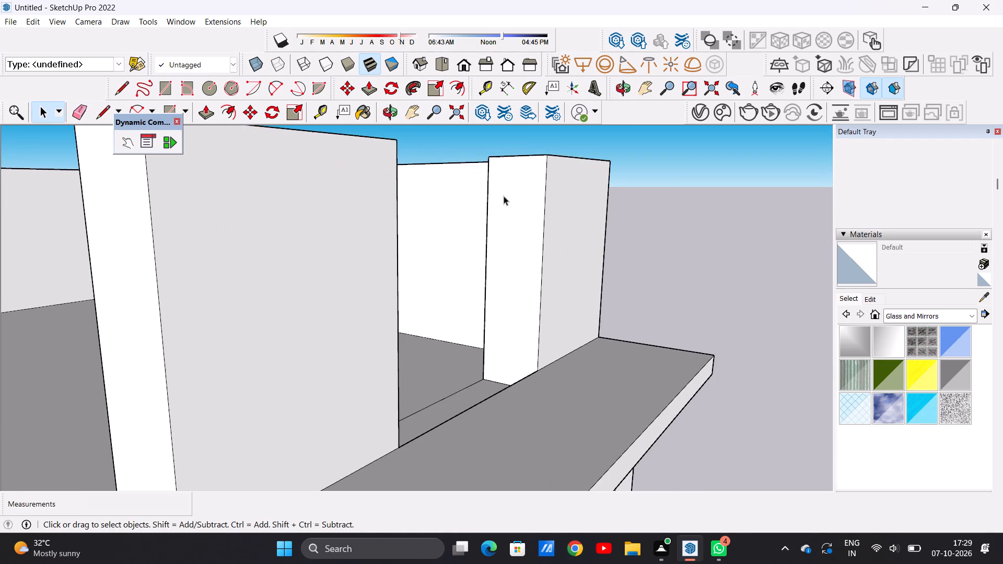
pyautogui.scroll(2, 504, 195)
pyautogui.press('c')
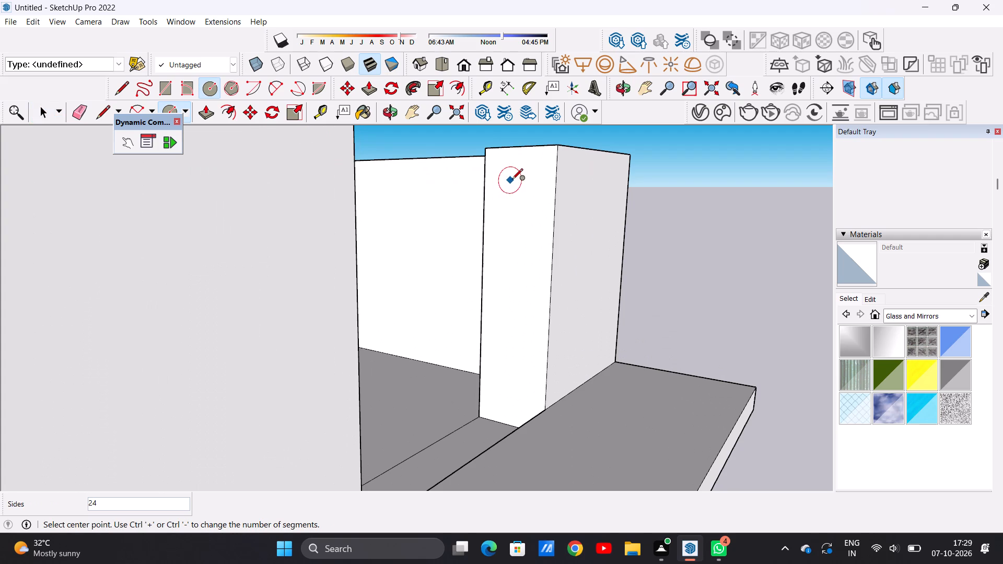
pyautogui.click(515, 180)
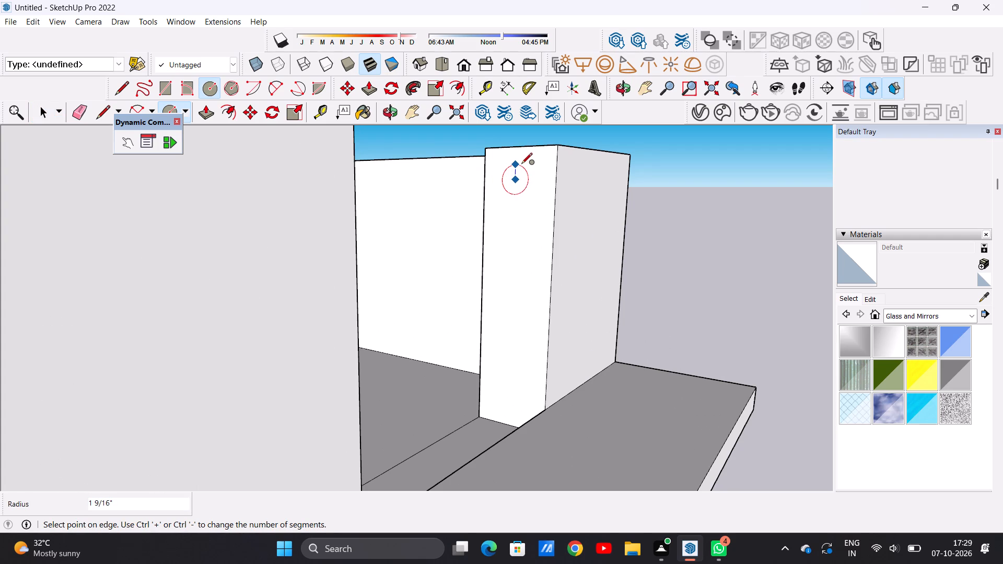
pyautogui.click(521, 164)
pyautogui.press('space')
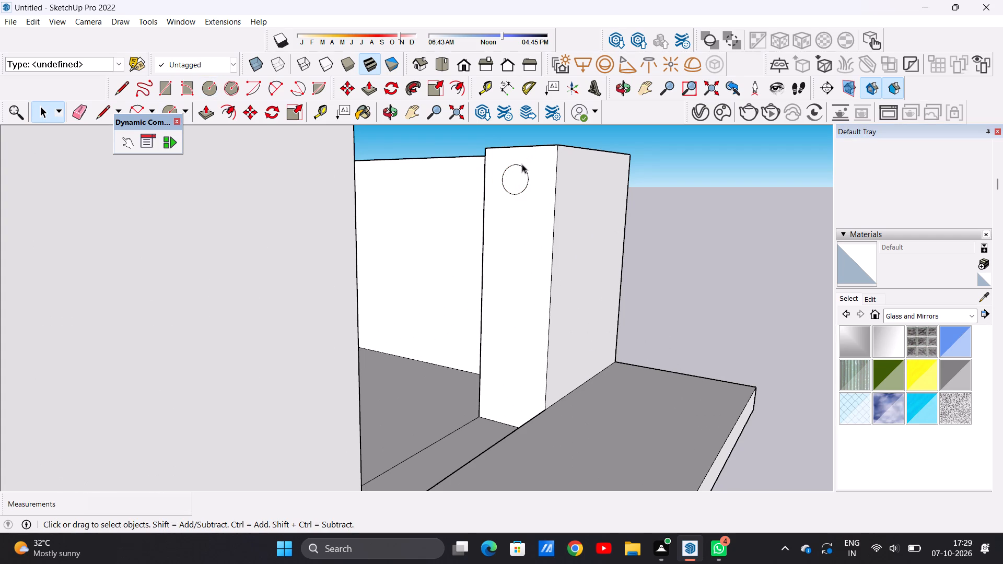
# Copy the circle down the pier face to form a row of four: one near the base, one 1' 4 7/16" above it, one 8 3/8" lower.
pyautogui.doubleClick(518, 181)
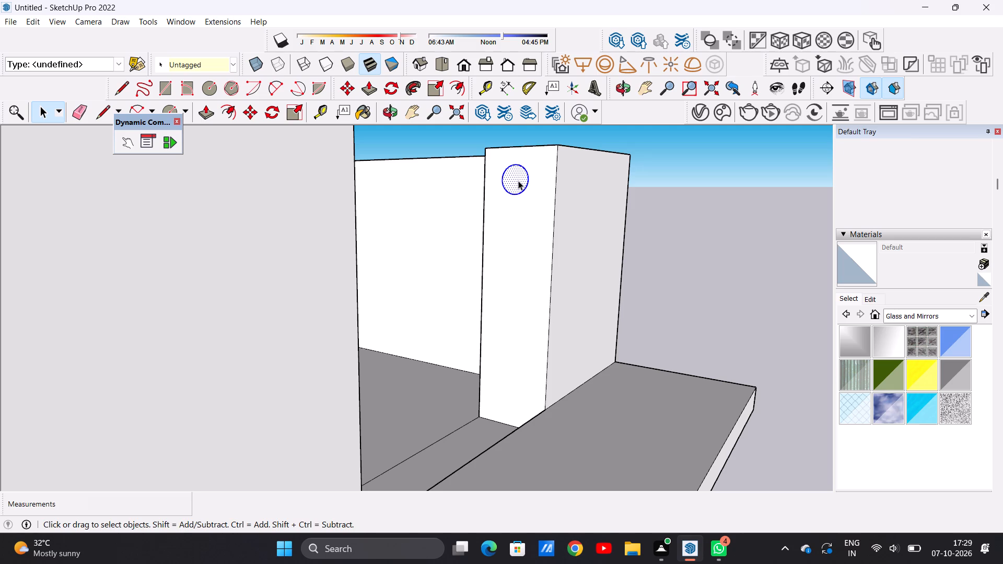
pyautogui.press('m')
pyautogui.click(523, 191)
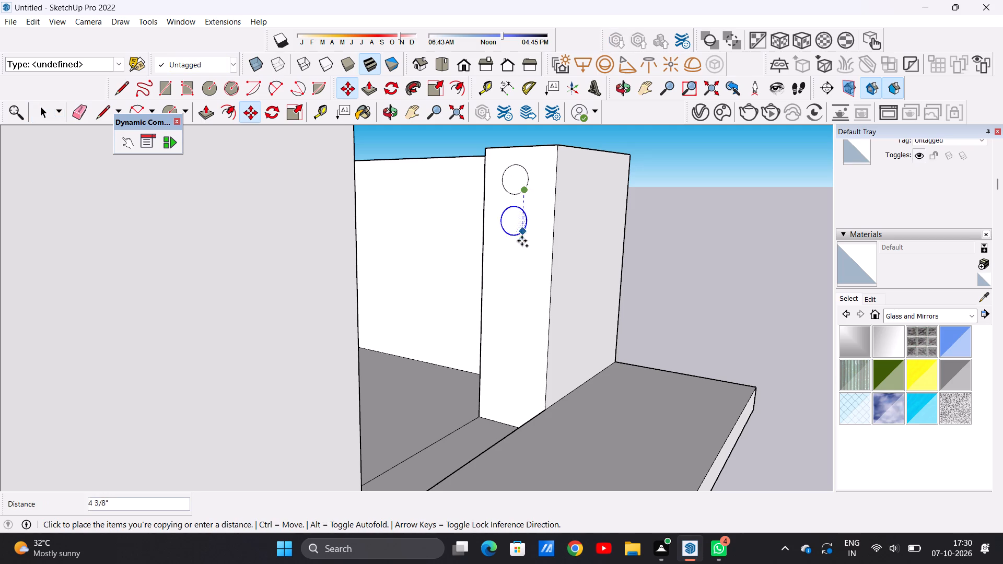
pyautogui.click(518, 397)
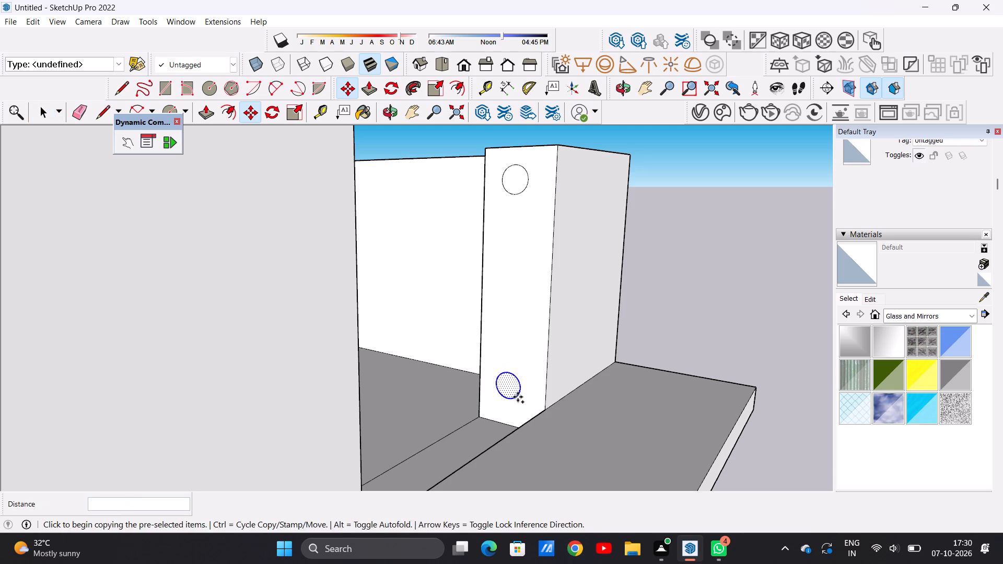
pyautogui.click(518, 397)
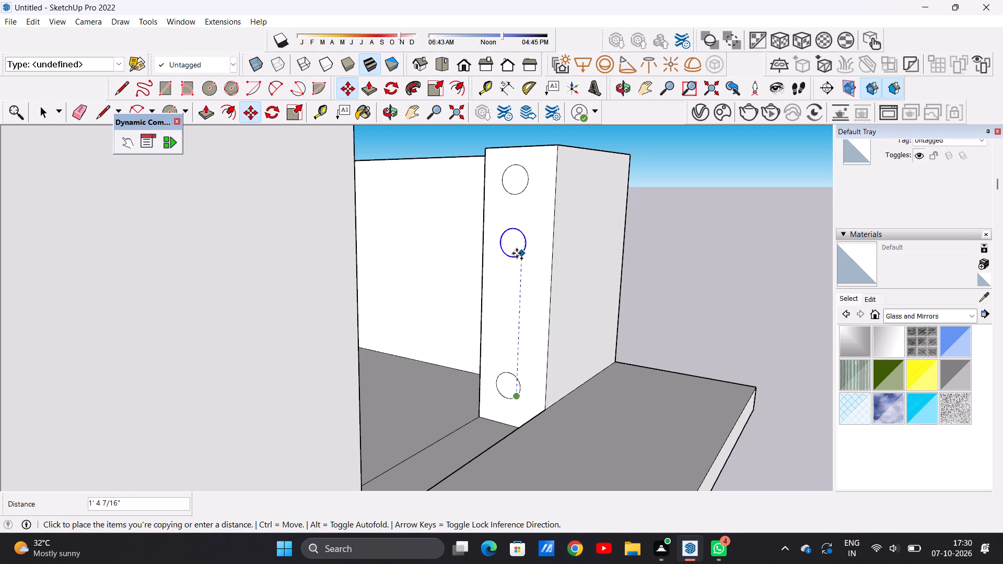
pyautogui.click(517, 253)
pyautogui.click(521, 259)
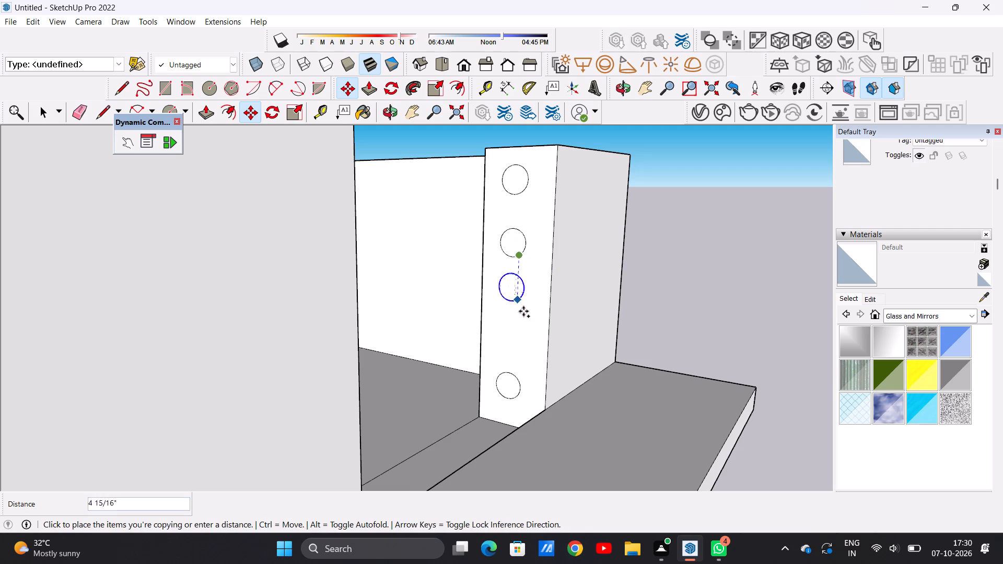
pyautogui.click(522, 331)
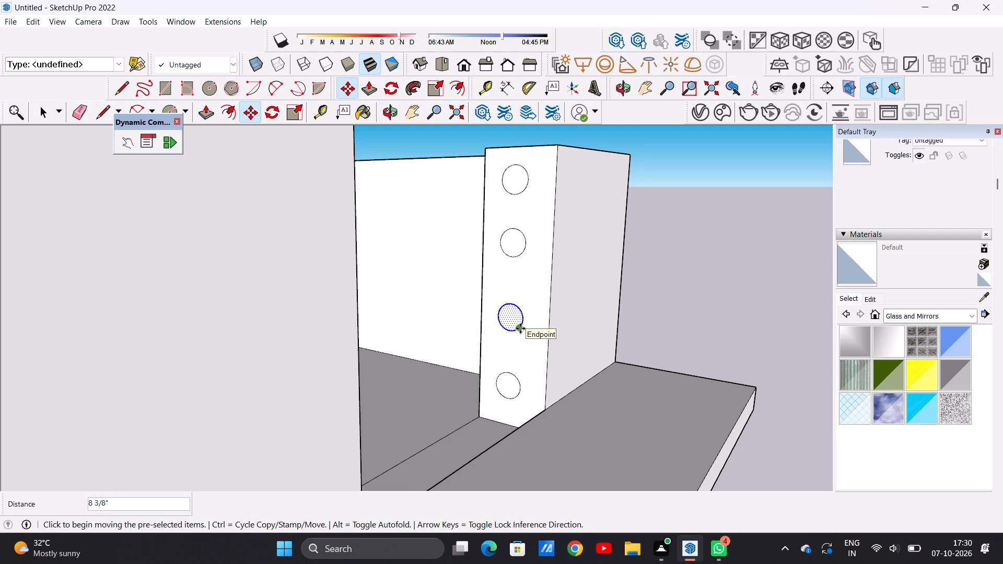
pyautogui.press('space')
# Examine the roof parapet, the piers and the central bay from the building's front corner.
pyautogui.scroll(-20, 522, 323)
pyautogui.scroll(-6, 522, 323)
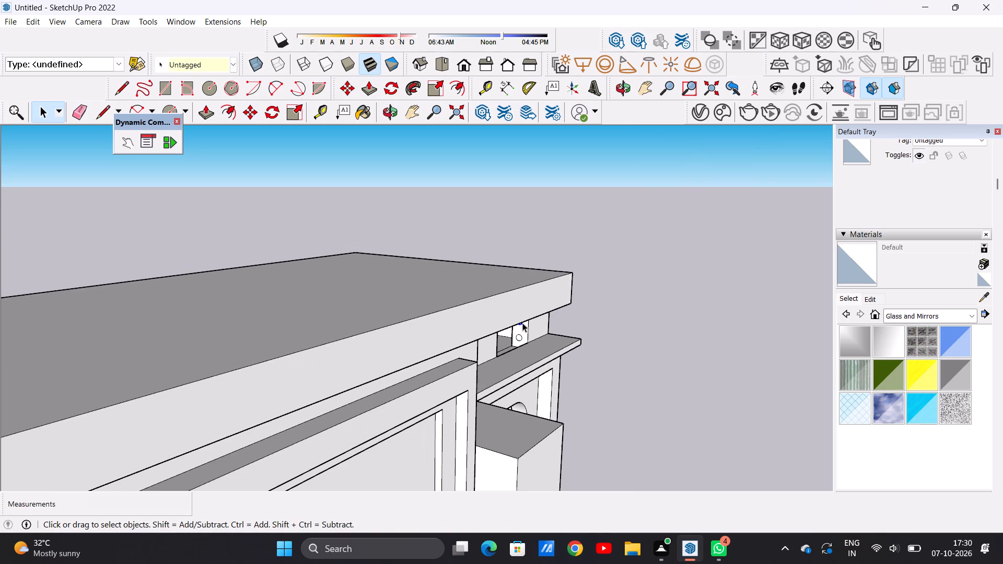
pyautogui.moveTo(603, 331); pyautogui.dragTo(183, 331, button='middle')
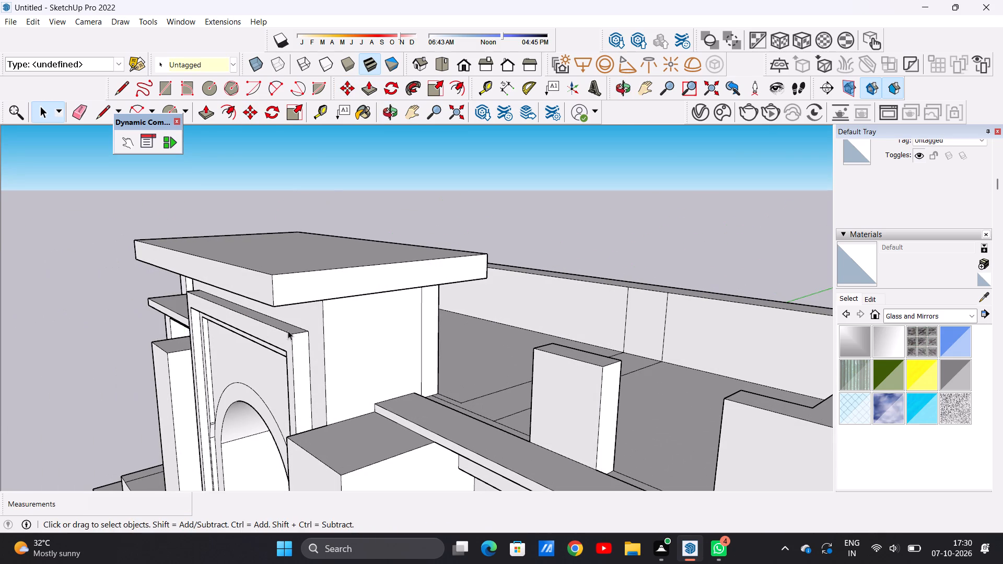
pyautogui.moveTo(398, 354); pyautogui.dragTo(427, 363, button='middle')
pyautogui.scroll(-3, 360, 398)
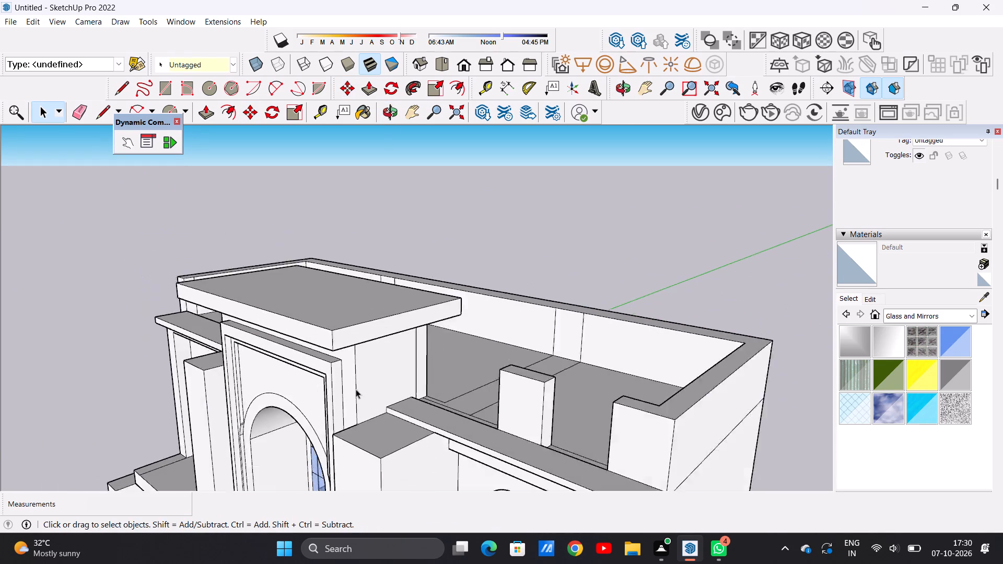
pyautogui.scroll(-10, 356, 389)
pyautogui.scroll(5, 479, 407)
pyautogui.scroll(-1, 472, 406)
pyautogui.scroll(4, 469, 405)
pyautogui.middleClick(451, 408)
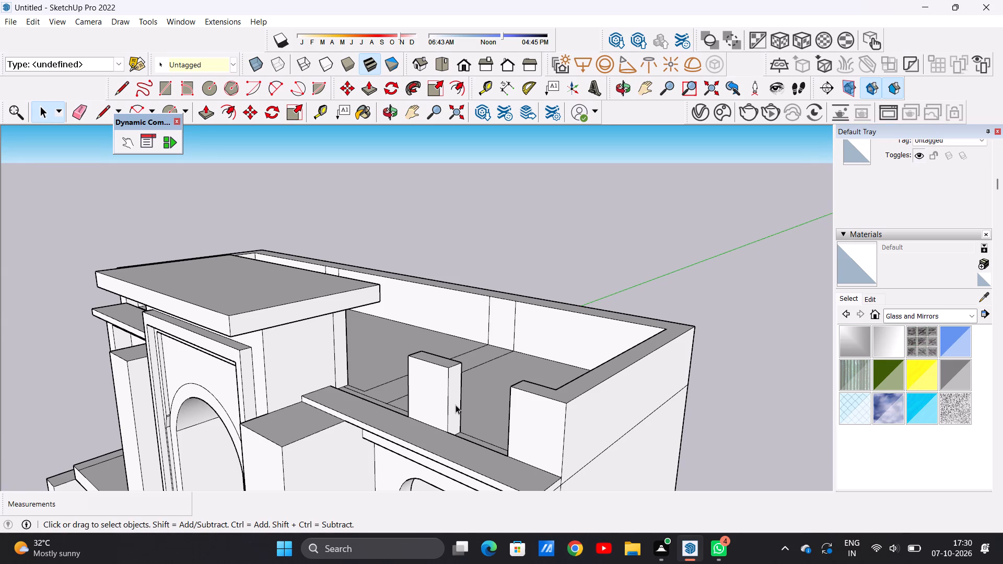
pyautogui.scroll(-10, 457, 394)
pyautogui.middleClick(443, 392)
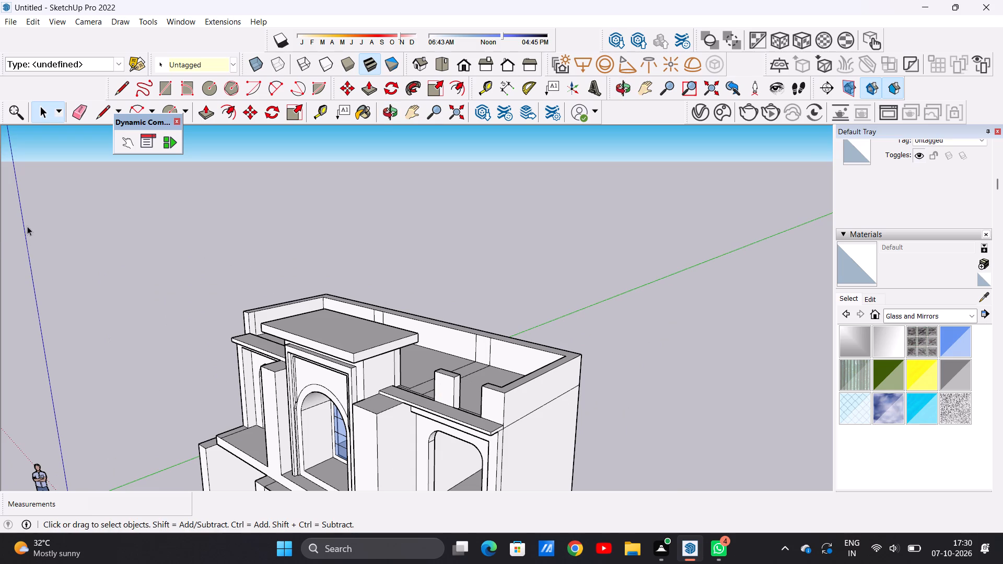
# Push/Pull the top circle about 8' 10 1/2" through the intermediate pier to the central bay's wall as a round rail.
pyautogui.moveTo(260, 242); pyautogui.dragTo(270, 260, button='middle')
pyautogui.moveTo(360, 381); pyautogui.dragTo(399, 363, button='middle')
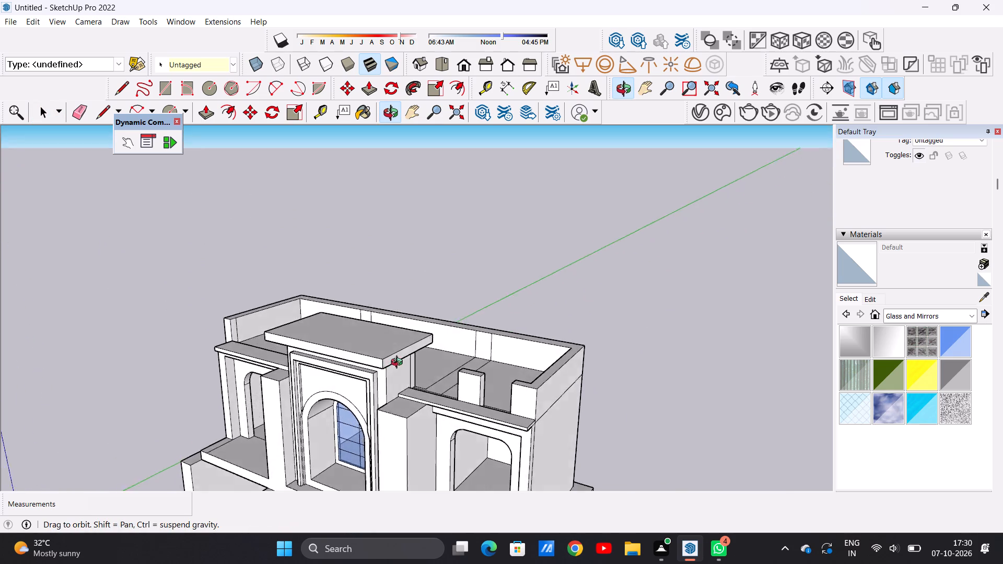
pyautogui.moveTo(399, 363); pyautogui.dragTo(562, 321, button='middle')
pyautogui.moveTo(614, 372); pyautogui.dragTo(649, 373, button='middle')
pyautogui.scroll(12, 506, 324)
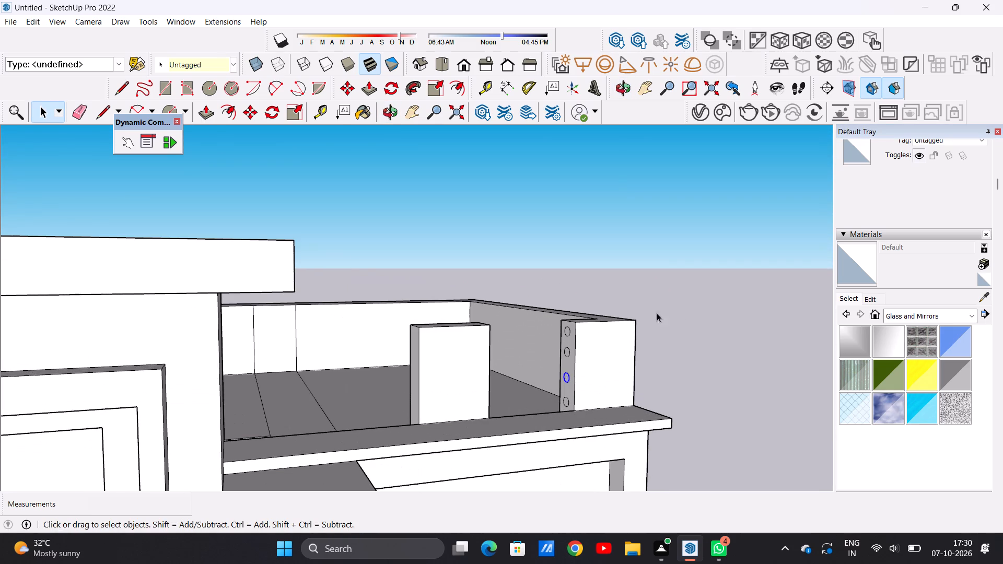
pyautogui.click(756, 318)
pyautogui.scroll(10, 574, 340)
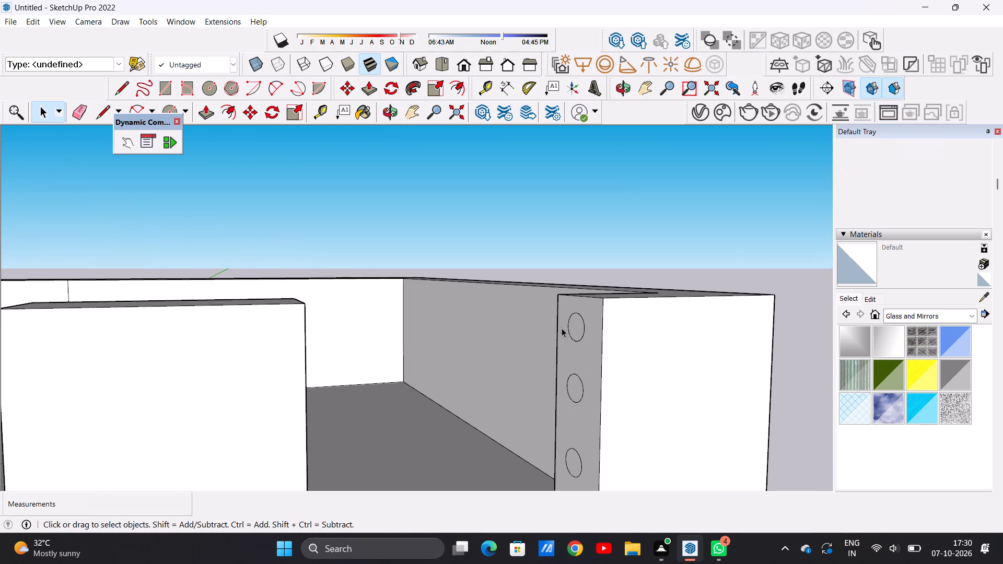
pyautogui.press('p')
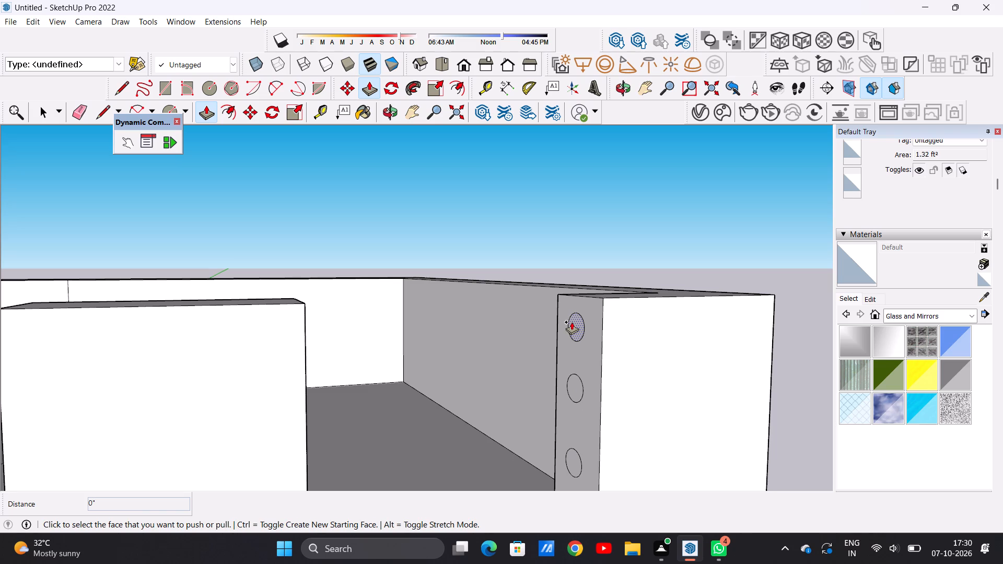
pyautogui.click(572, 322)
pyautogui.scroll(-9, 371, 344)
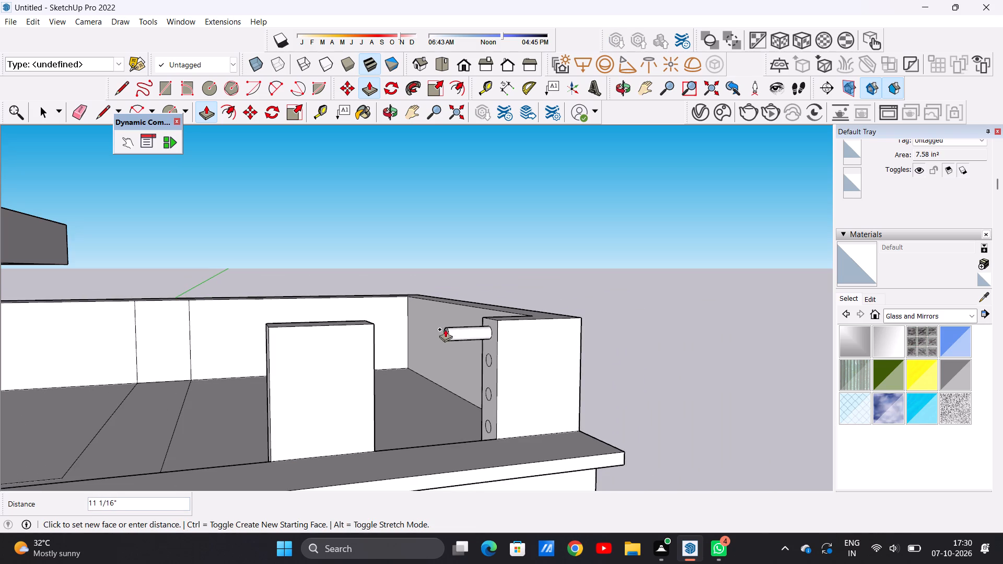
pyautogui.scroll(-7, 273, 345)
pyautogui.scroll(8, 200, 347)
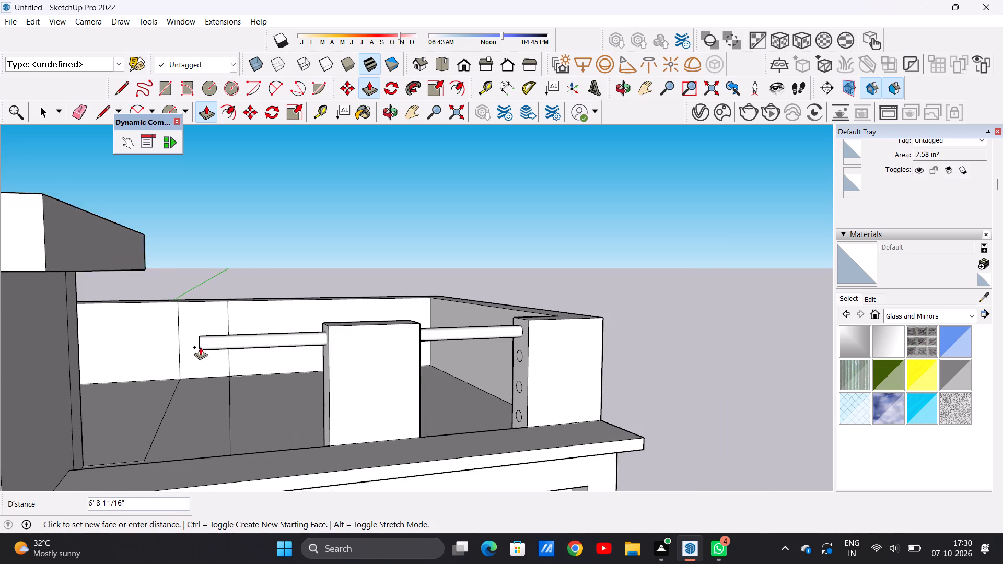
pyautogui.scroll(-6, 95, 356)
pyautogui.scroll(10, 85, 352)
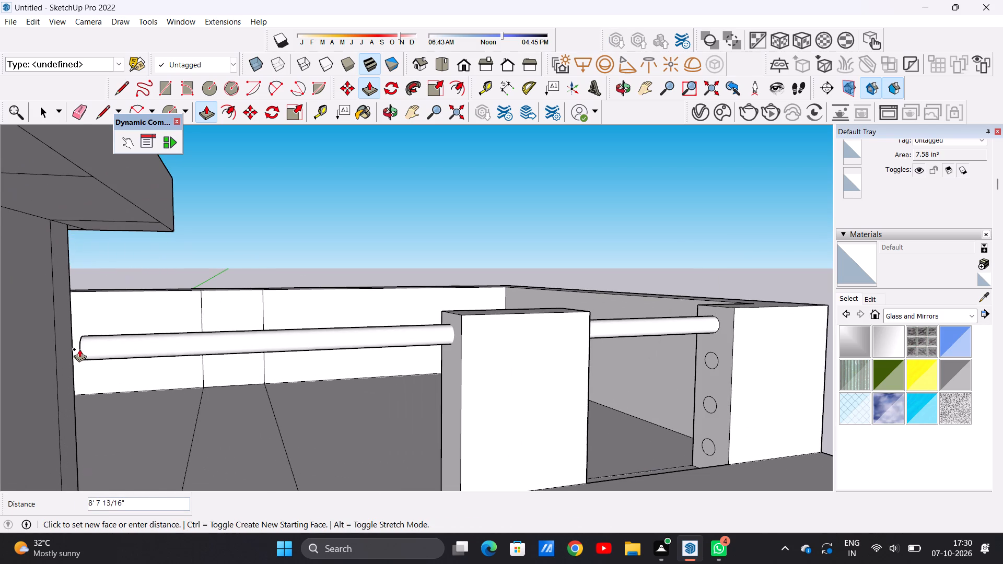
pyautogui.click(61, 323)
# Push/Pull the second circle from the top about 8' 10 1/2" to the central bay's wall as a second rail.
pyautogui.scroll(-2, 251, 344)
pyautogui.scroll(1, 253, 345)
pyautogui.scroll(-12, 256, 346)
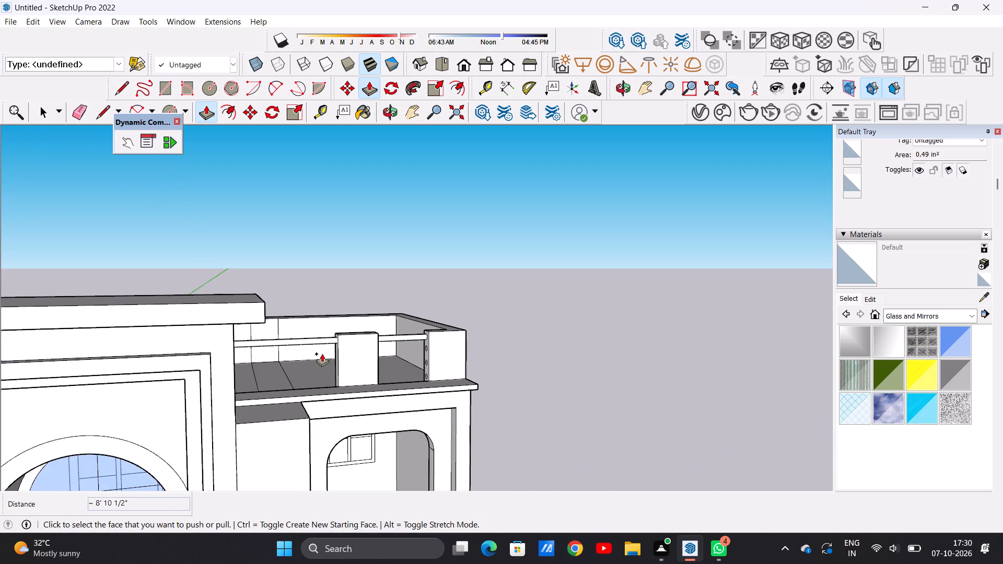
pyautogui.moveTo(283, 346); pyautogui.dragTo(339, 347, button='middle')
pyautogui.scroll(4, 392, 343)
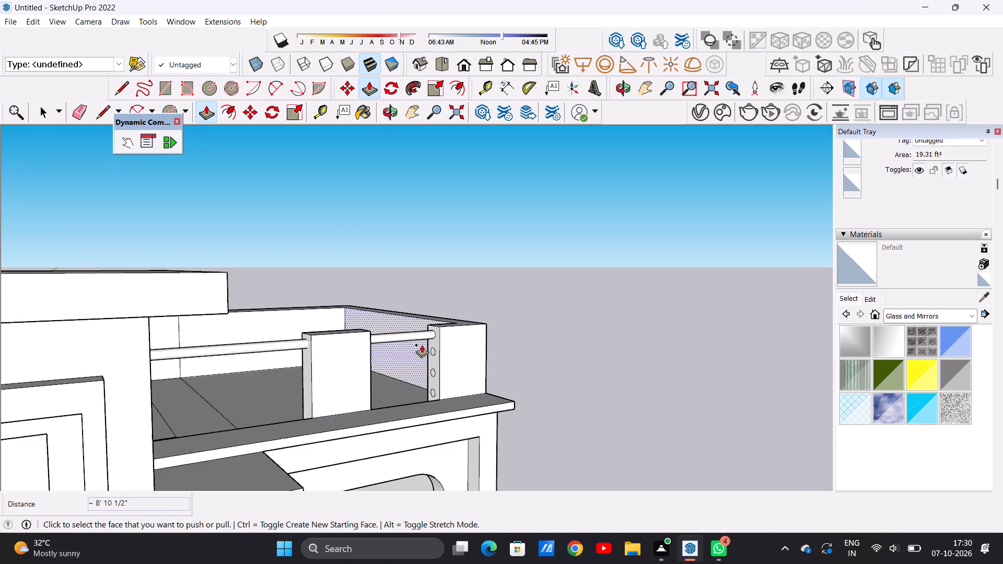
pyautogui.scroll(9, 422, 345)
pyautogui.click(441, 347)
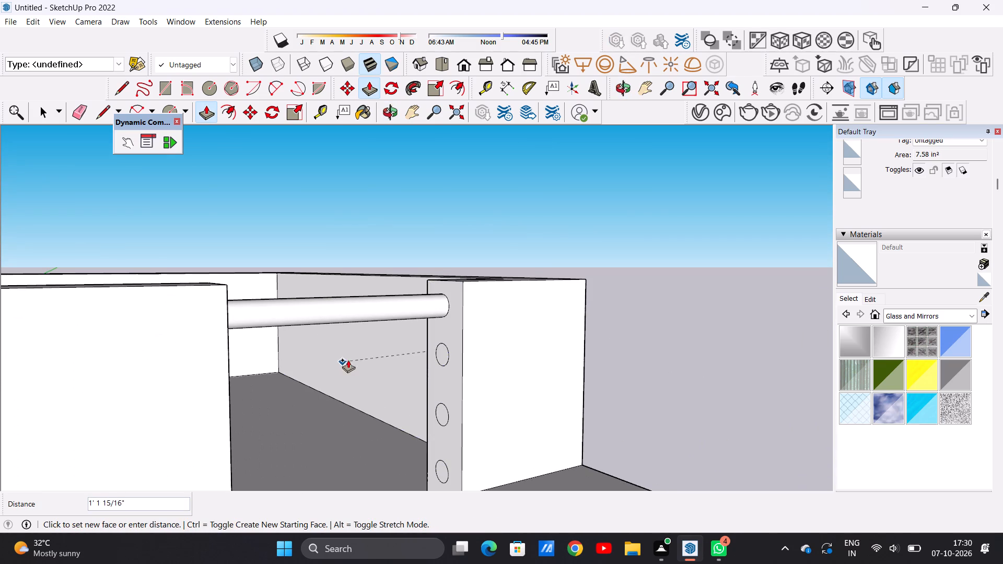
pyautogui.scroll(-9, 367, 359)
pyautogui.scroll(-7, 270, 374)
pyautogui.moveTo(204, 375); pyautogui.dragTo(78, 374, button='middle')
pyautogui.scroll(3, 159, 357)
pyautogui.scroll(-1, 159, 357)
pyautogui.scroll(11, 159, 357)
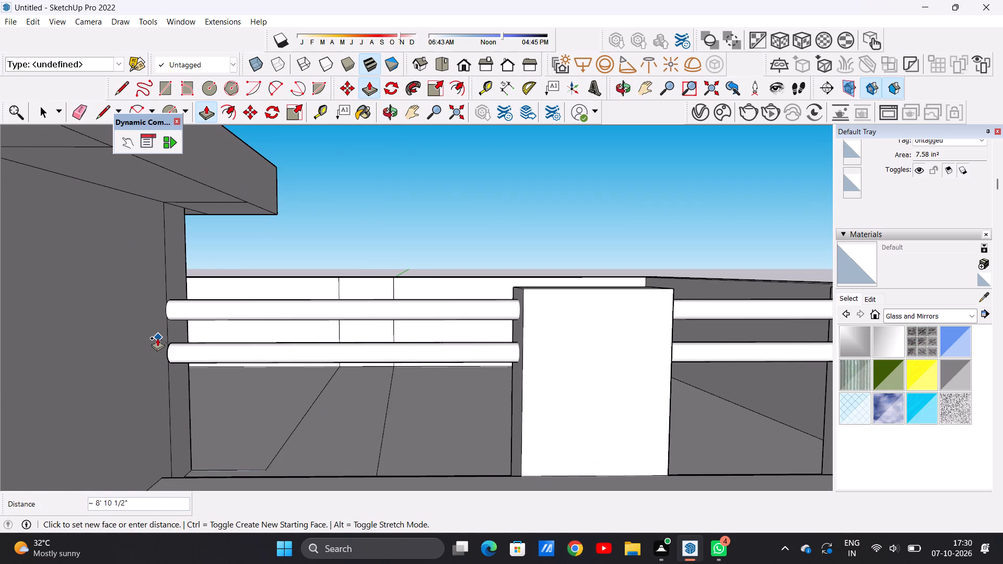
pyautogui.click(154, 339)
# Push/Pull the third circle from the top about 8' 10 1/2" through the intermediate pier to the central bay's wall as a third rail.
pyautogui.scroll(-2, 175, 362)
pyautogui.scroll(1, 175, 362)
pyautogui.scroll(-8, 175, 362)
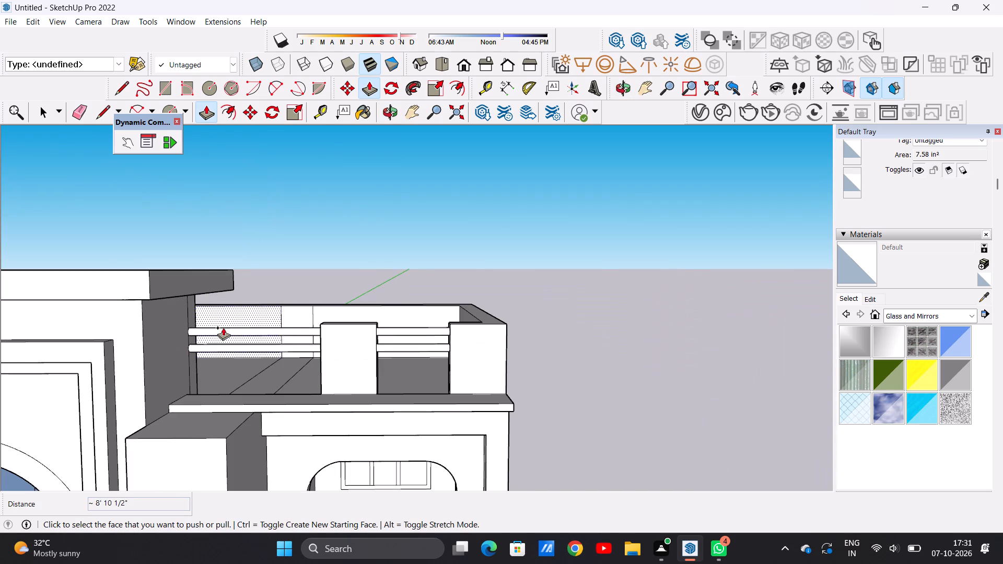
pyautogui.scroll(-7, 223, 327)
pyautogui.scroll(4, 346, 342)
pyautogui.moveTo(308, 364); pyautogui.dragTo(454, 355, button='middle')
pyautogui.scroll(11, 389, 365)
pyautogui.click(409, 348)
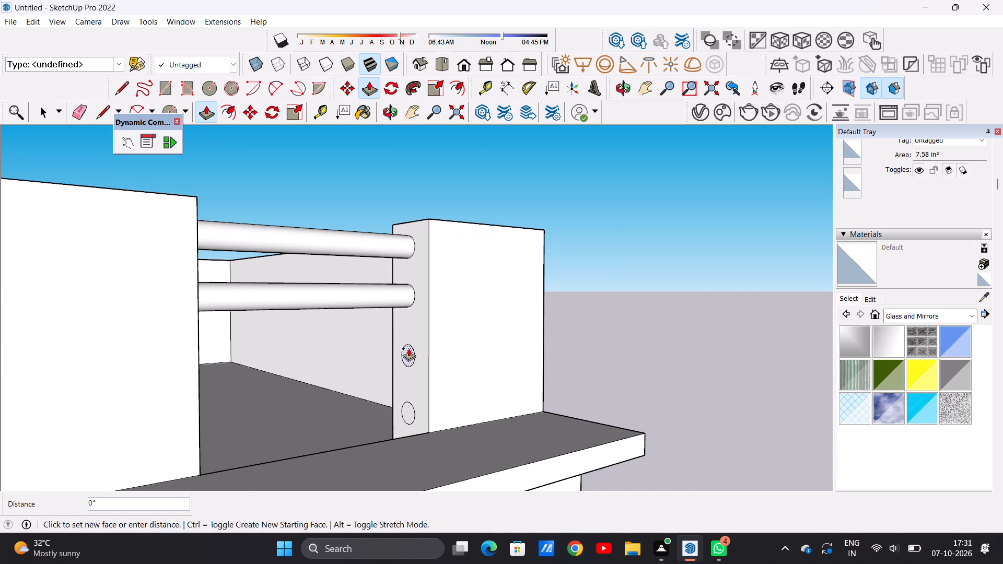
pyautogui.scroll(-10, 283, 366)
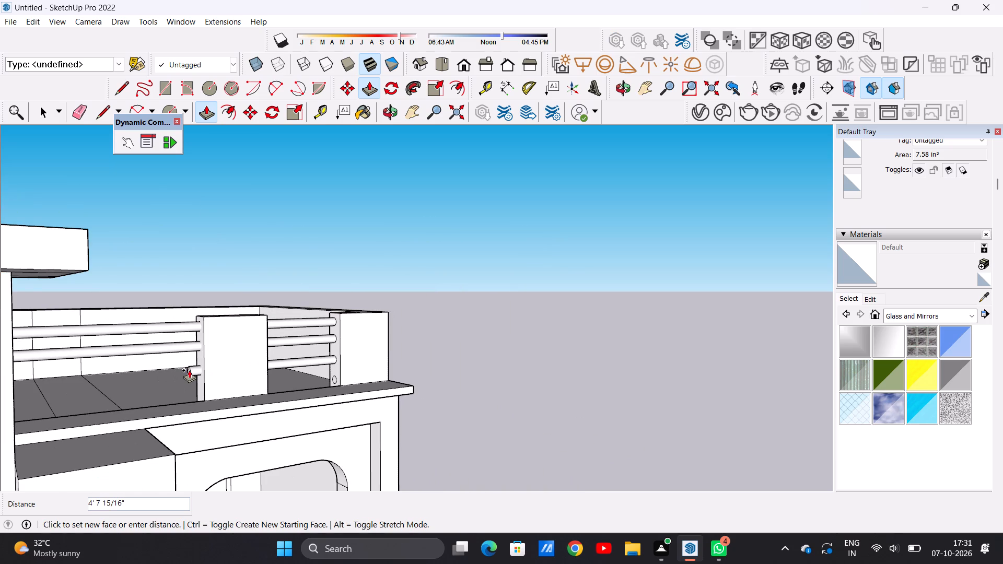
pyautogui.middleClick(189, 370)
pyautogui.moveTo(164, 363); pyautogui.dragTo(86, 363, button='middle')
pyautogui.scroll(10, 92, 350)
pyautogui.scroll(-9, 103, 355)
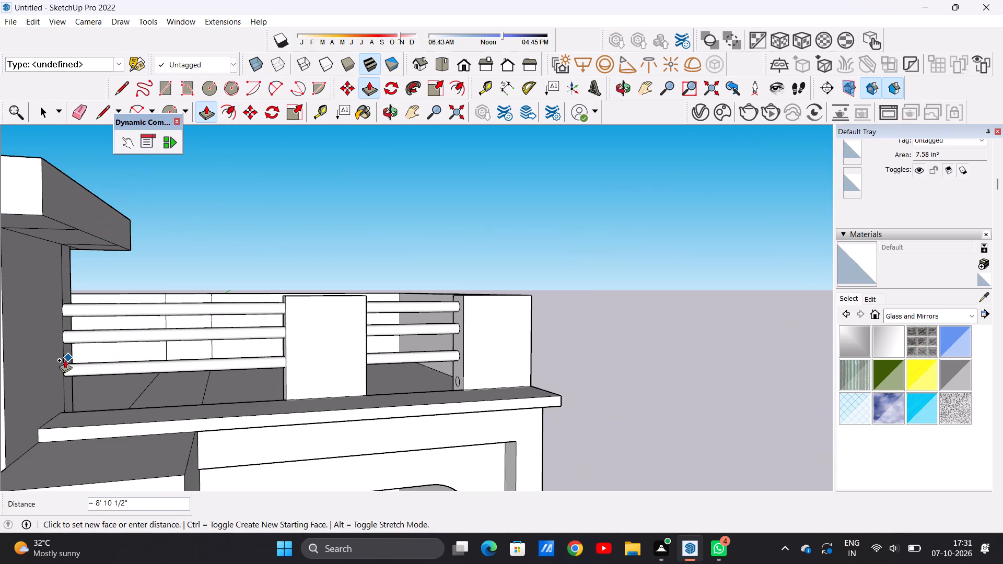
pyautogui.click(54, 354)
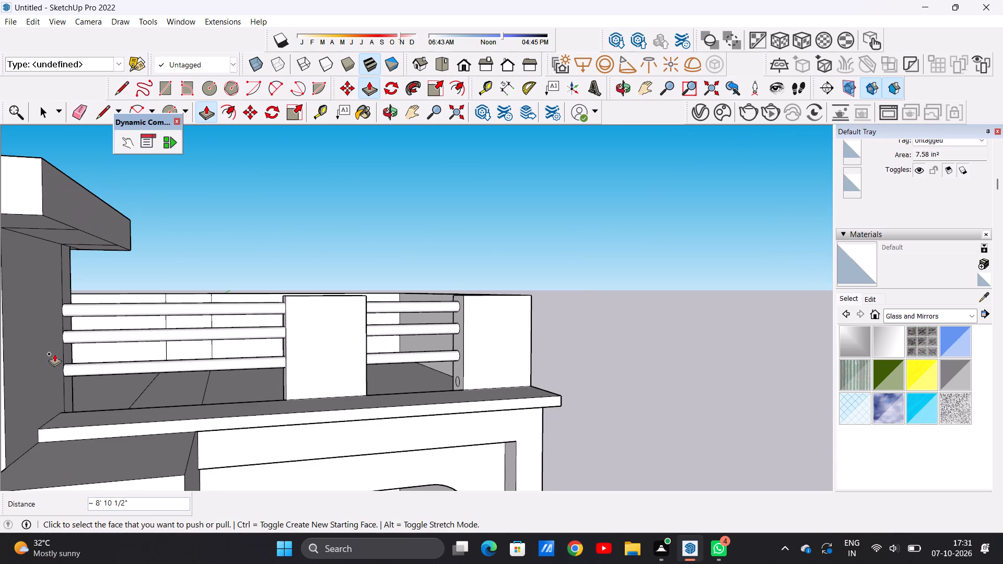
# Push/Pull the lowest circle about 8' 10 1/2" through the intermediate pier to the central bay's wall as the fourth rail.
pyautogui.scroll(-4, 83, 344)
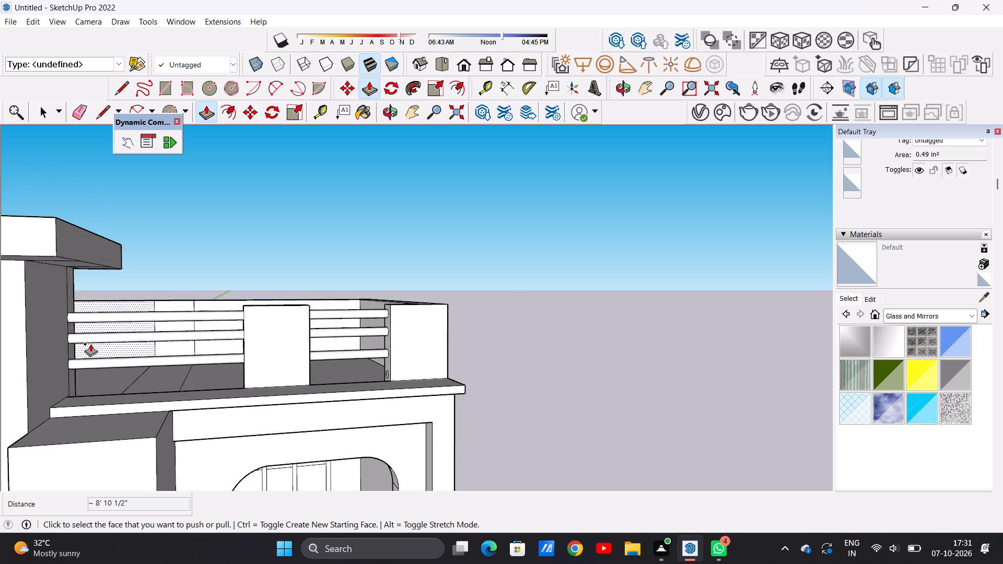
pyautogui.moveTo(251, 360); pyautogui.dragTo(352, 342, button='middle')
pyautogui.scroll(3, 366, 349)
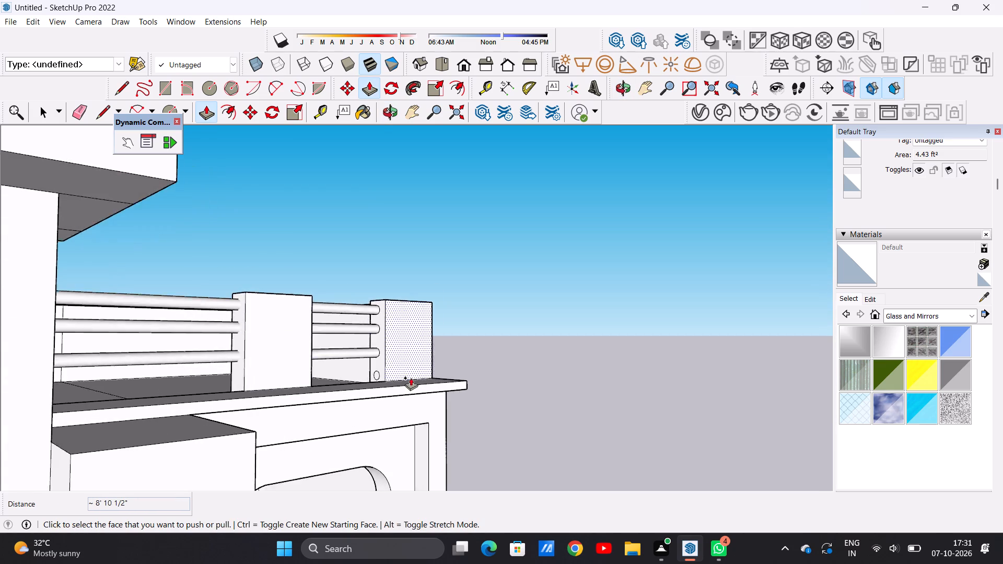
pyautogui.scroll(14, 411, 378)
pyautogui.click(360, 363)
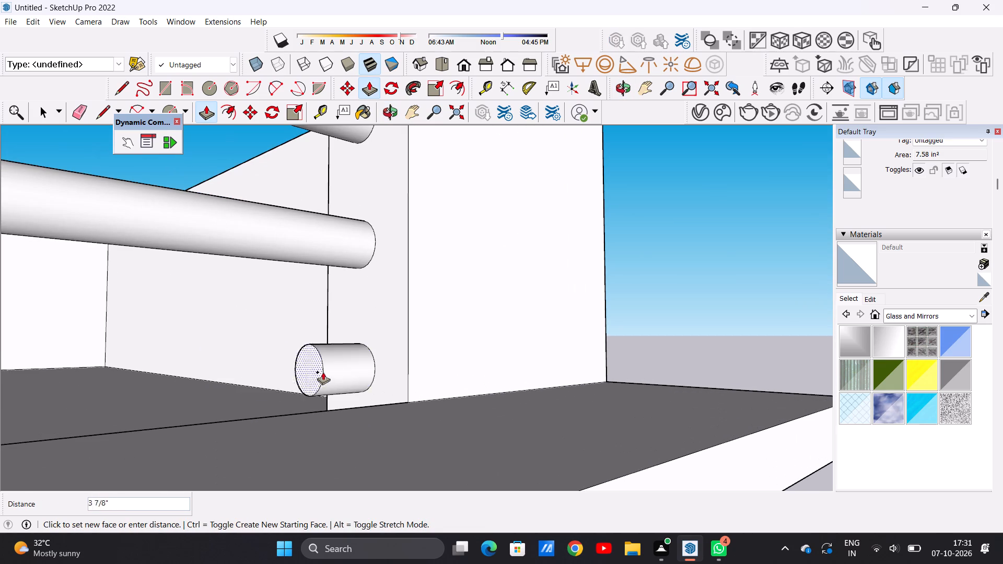
pyautogui.scroll(-11, 323, 372)
pyautogui.scroll(-16, 156, 363)
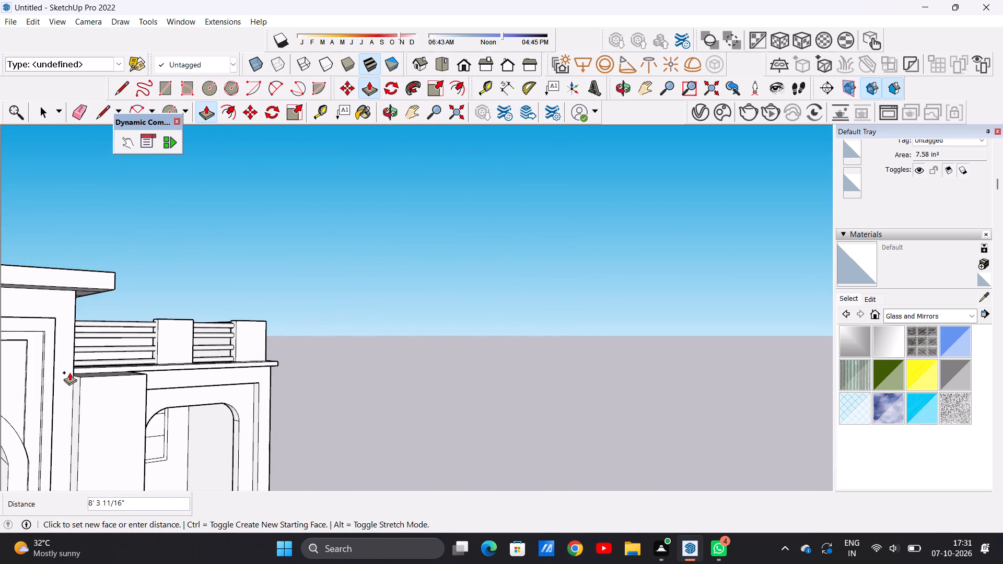
pyautogui.scroll(6, 69, 372)
pyautogui.scroll(3, 131, 321)
pyautogui.moveTo(137, 340); pyautogui.dragTo(0, 347, button='middle')
pyautogui.scroll(1, 137, 341)
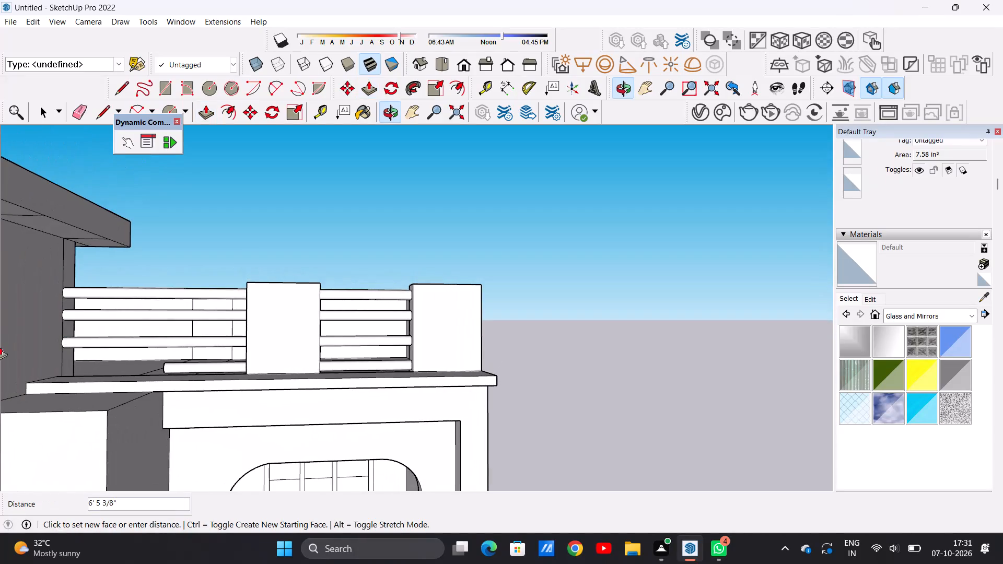
pyautogui.scroll(4, 3, 347)
pyautogui.click(75, 348)
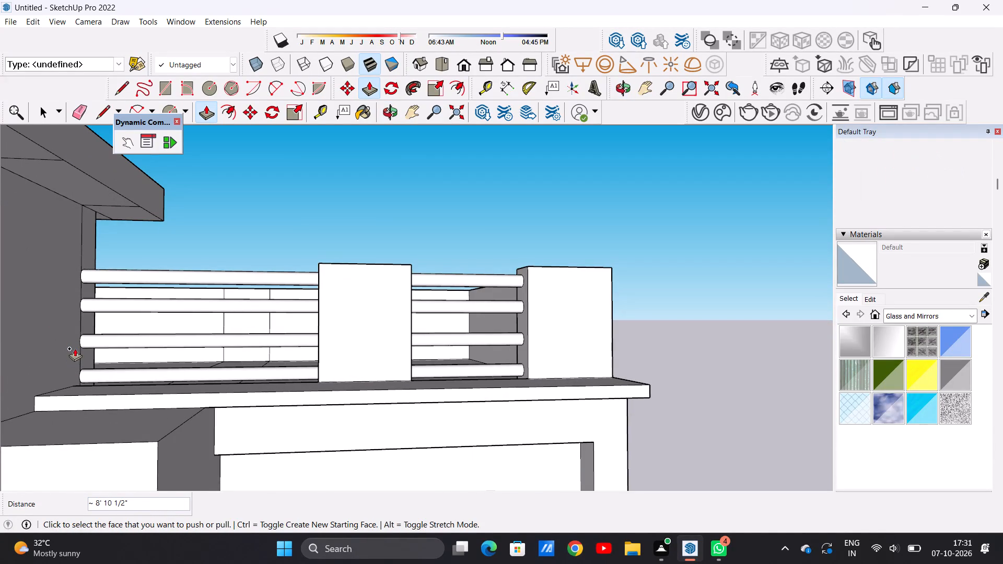
pyautogui.press('space')
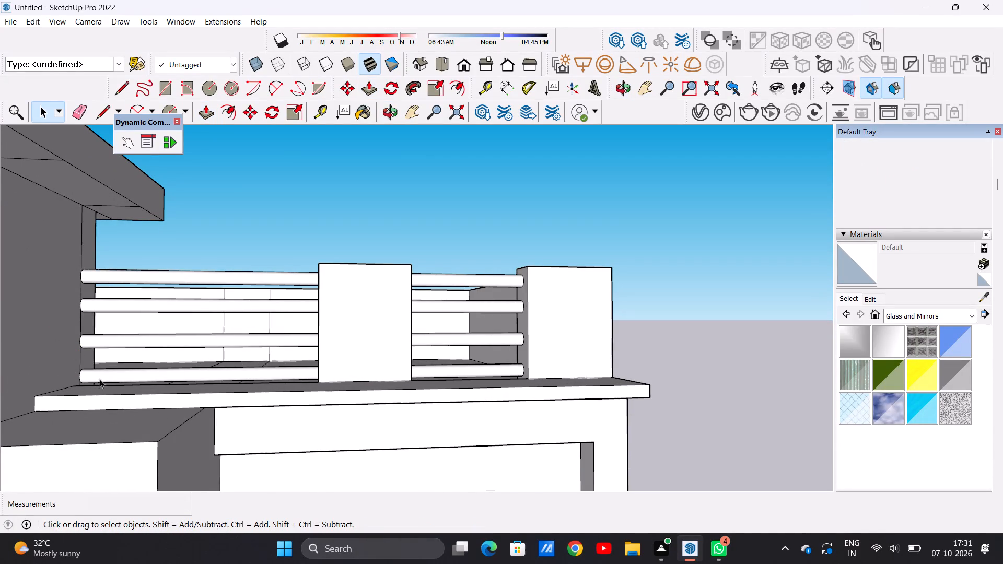
# Examine the roof, parapet and finished railing from the front, the side and the rear of the building.
pyautogui.scroll(-20, 257, 323)
pyautogui.scroll(-1, 257, 323)
pyautogui.scroll(4, 239, 315)
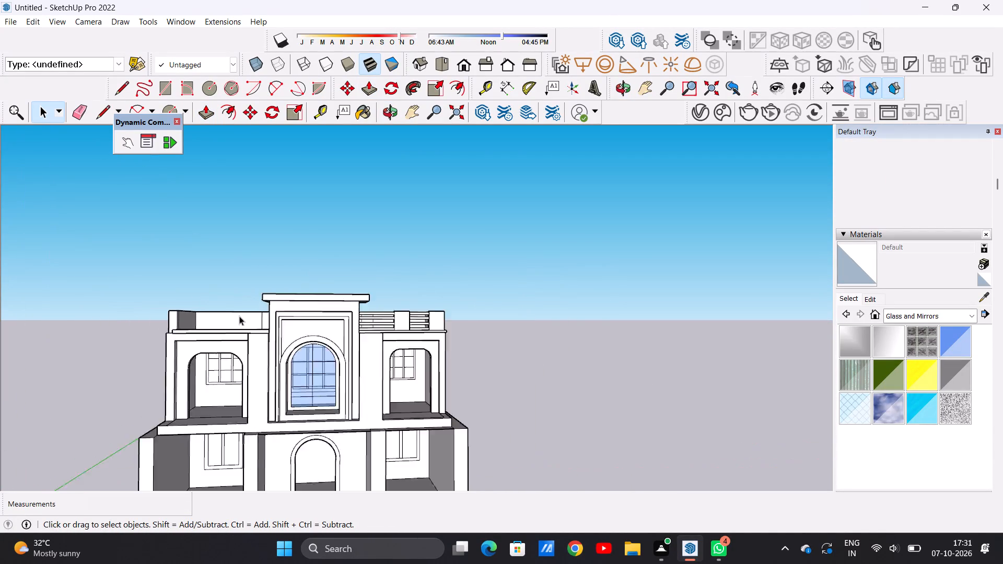
pyautogui.scroll(3, 239, 316)
pyautogui.moveTo(238, 328); pyautogui.dragTo(237, 386, button='middle')
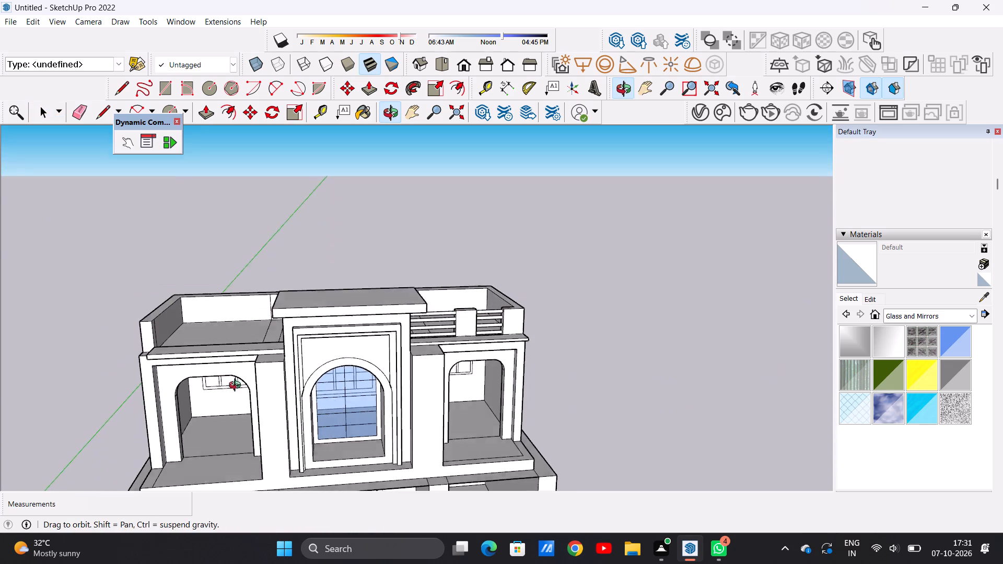
pyautogui.moveTo(237, 386); pyautogui.dragTo(235, 412, button='middle')
pyautogui.moveTo(221, 337); pyautogui.dragTo(216, 375, button='middle')
pyautogui.moveTo(380, 278); pyautogui.dragTo(336, 279, button='middle')
pyautogui.scroll(2, 352, 291)
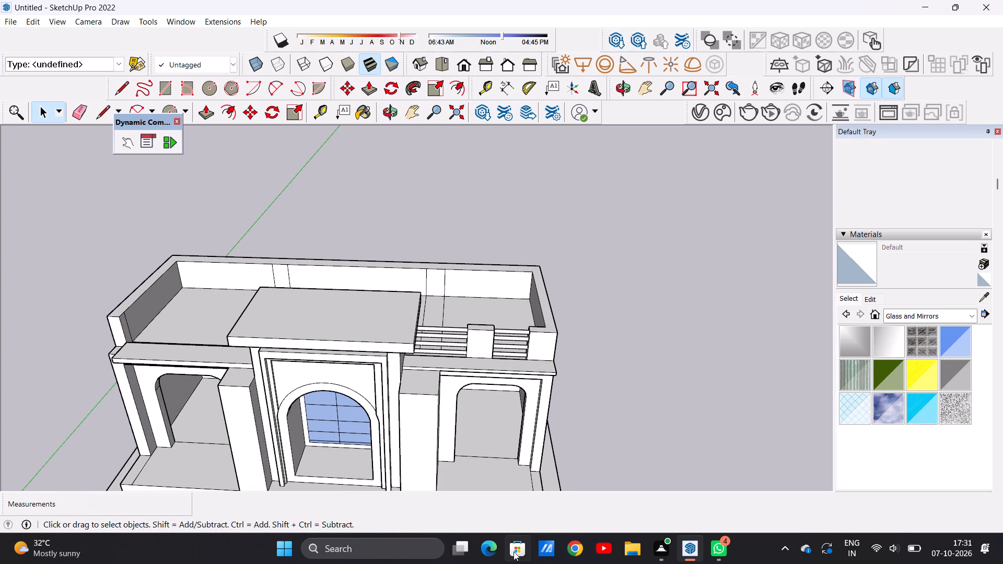
pyautogui.moveTo(552, 429); pyautogui.dragTo(389, 431, button='middle')
pyautogui.moveTo(541, 430); pyautogui.dragTo(541, 430, button='middle')
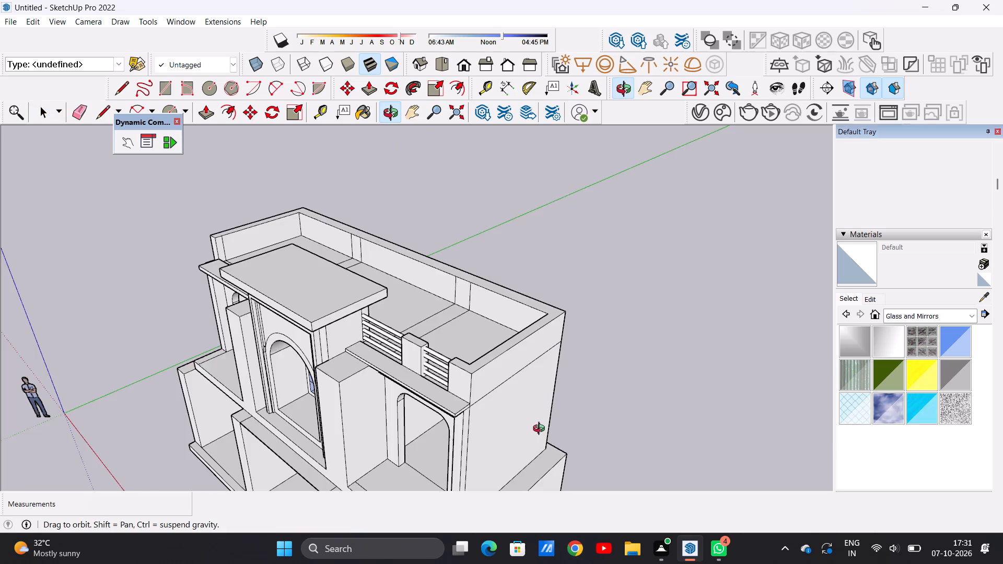
pyautogui.moveTo(541, 430); pyautogui.dragTo(288, 454, button='middle')
pyautogui.moveTo(475, 411); pyautogui.dragTo(226, 444, button='middle')
pyautogui.moveTo(424, 398); pyautogui.dragTo(399, 401, button='middle')
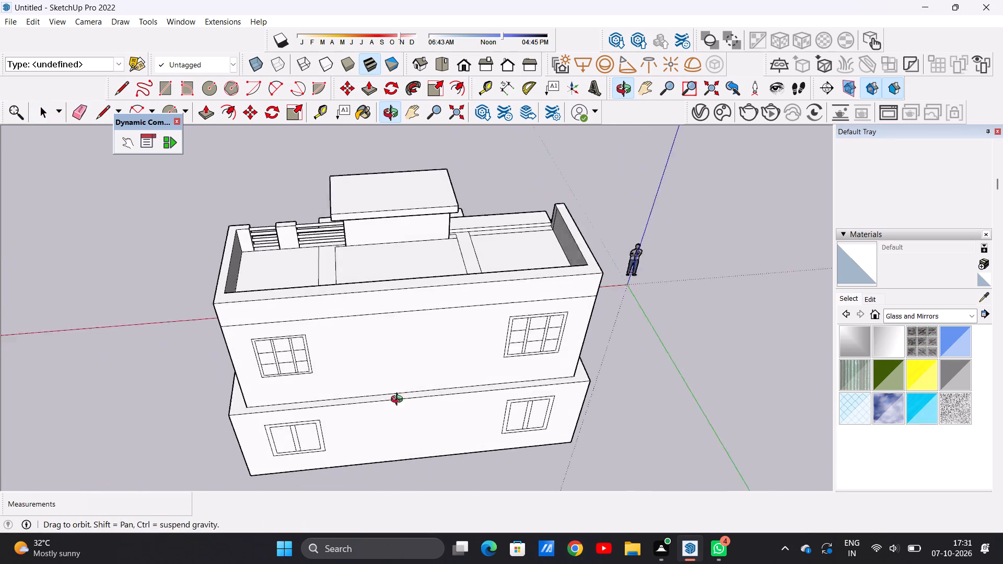
pyautogui.moveTo(399, 401); pyautogui.dragTo(349, 401, button='middle')
# On the roof side without rails, extend the front strip's inner edge with lines of about 1' 4 5/16" and 9 7/8" to the central bay's wall.
pyautogui.scroll(3, 480, 232)
pyautogui.scroll(-1, 480, 232)
pyautogui.scroll(9, 480, 232)
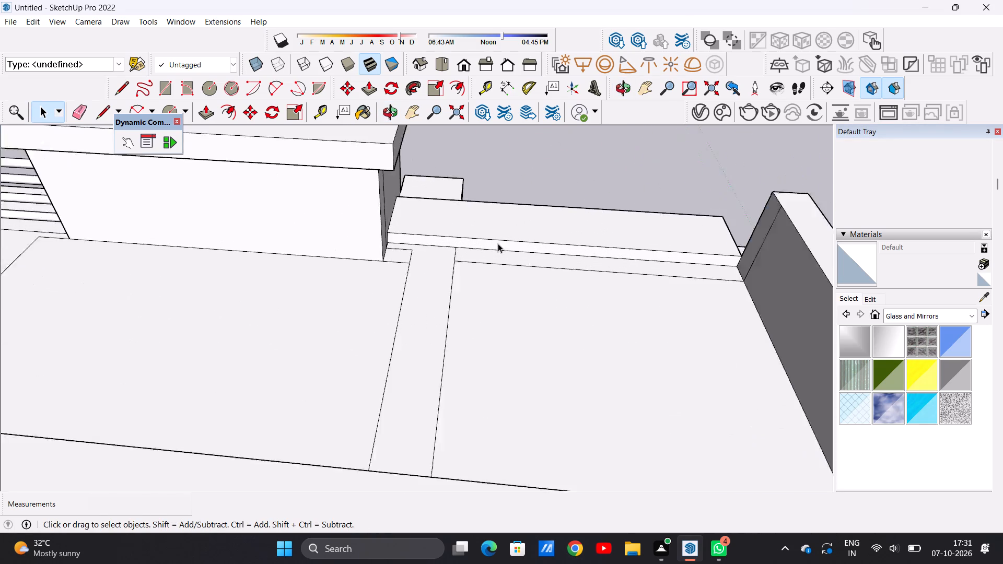
pyautogui.scroll(3, 498, 243)
pyautogui.moveTo(494, 260); pyautogui.dragTo(480, 330, button='middle')
pyautogui.scroll(-4, 493, 271)
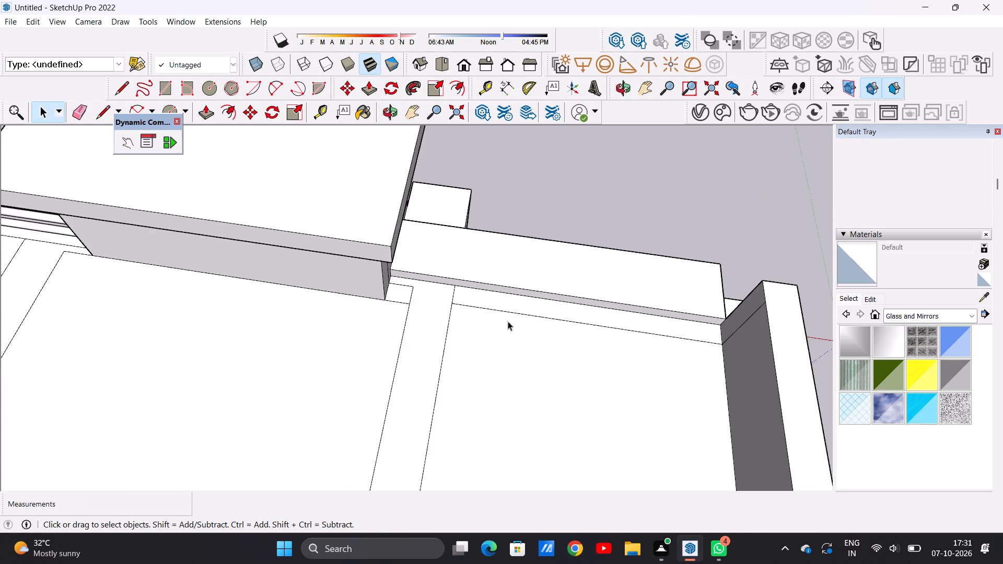
pyautogui.moveTo(508, 321); pyautogui.dragTo(531, 302, button='middle')
pyautogui.scroll(4, 504, 308)
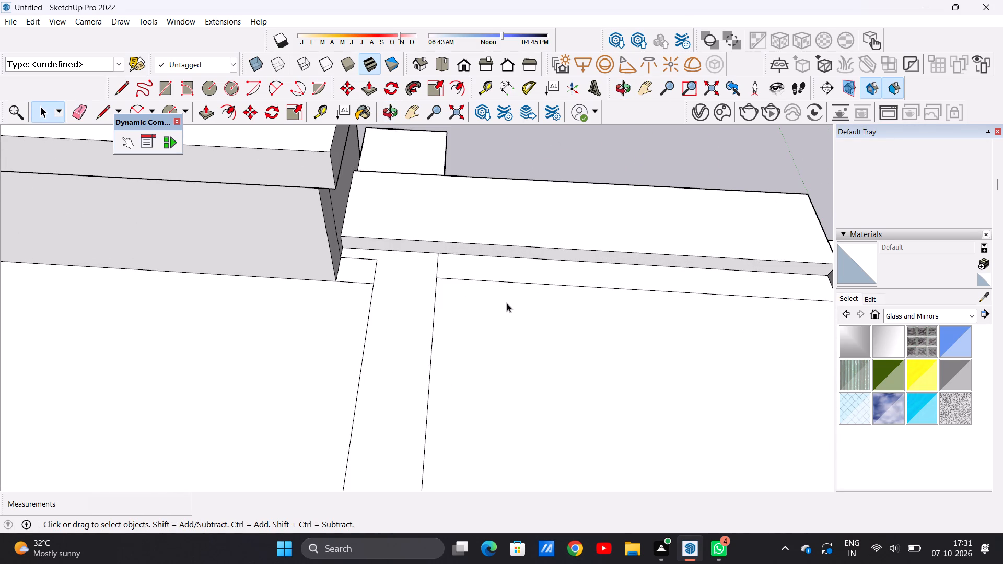
pyautogui.press('l')
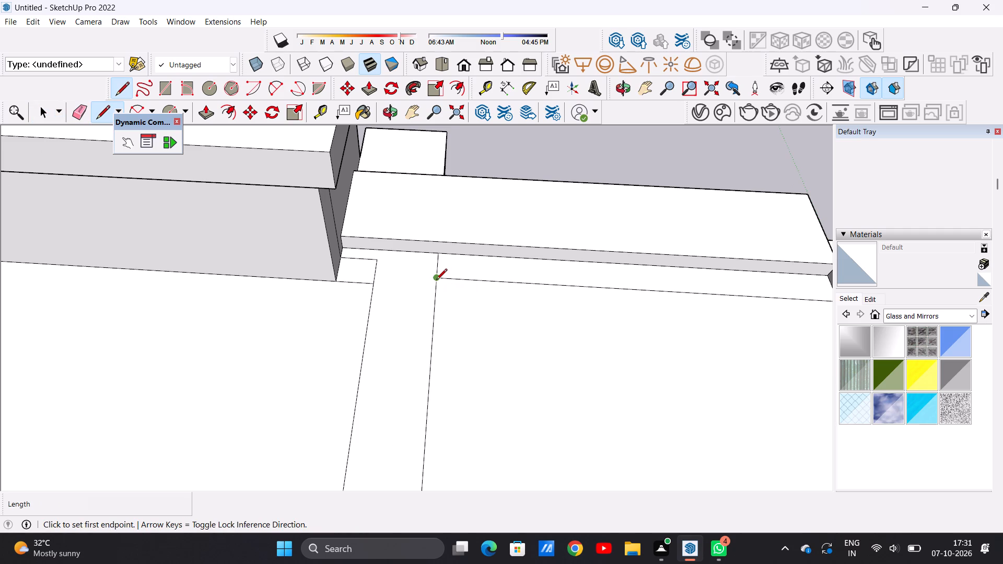
pyautogui.click(436, 280)
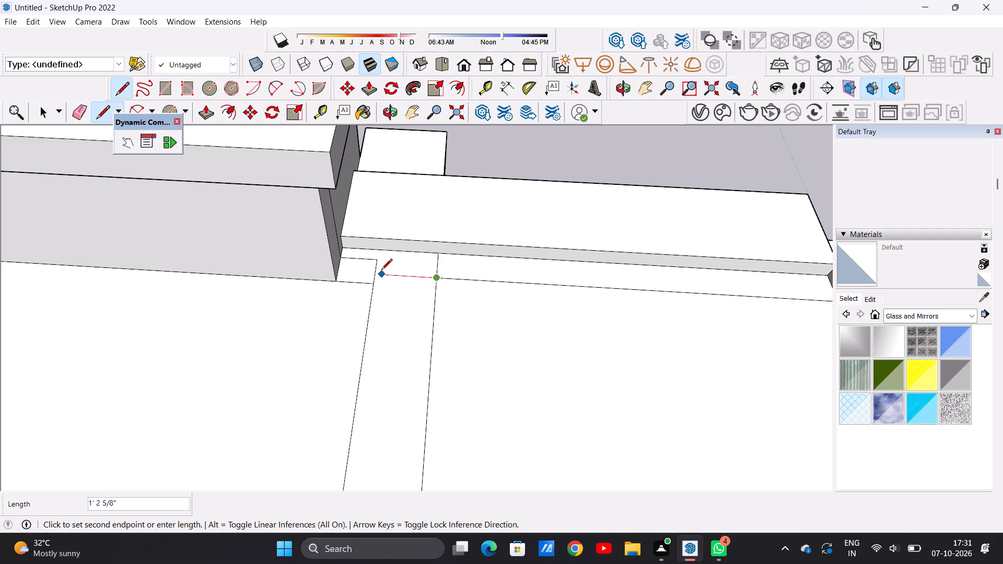
pyautogui.click(379, 271)
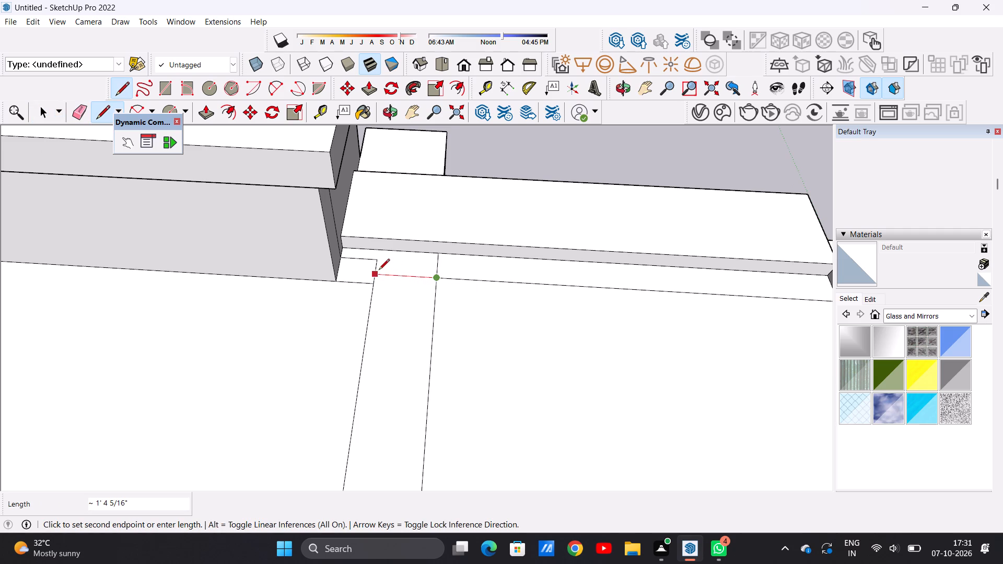
pyautogui.click(341, 271)
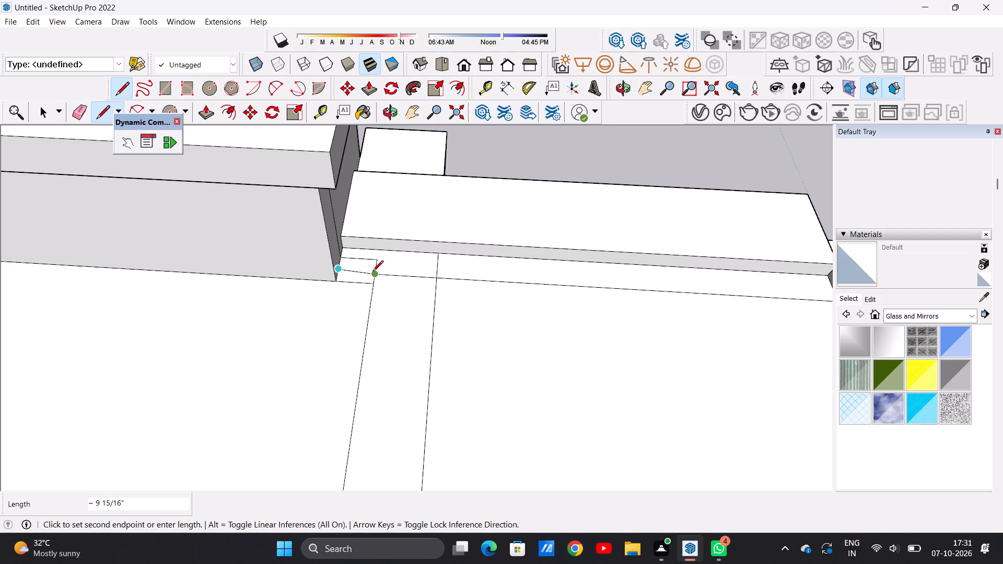
pyautogui.press('space')
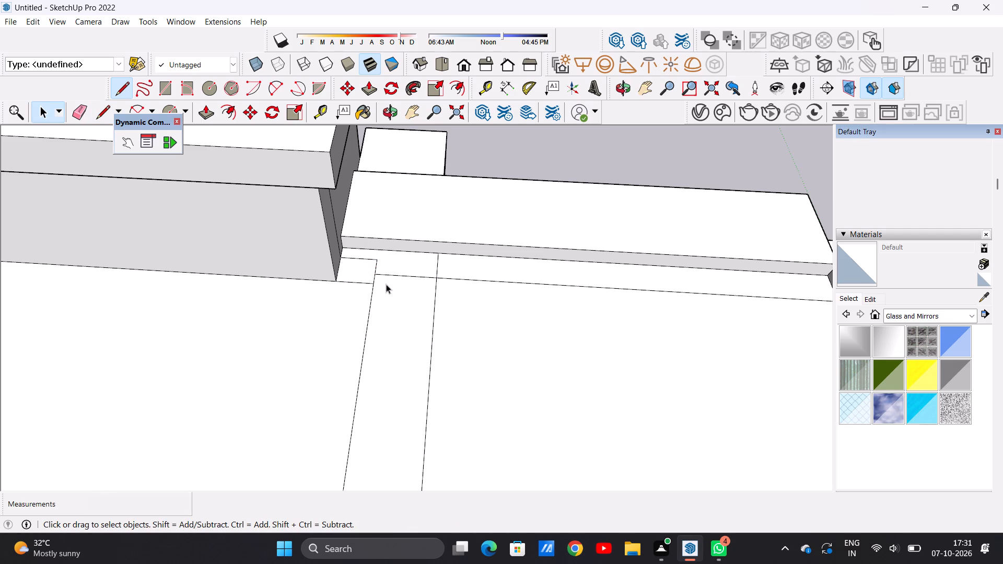
pyautogui.press('l')
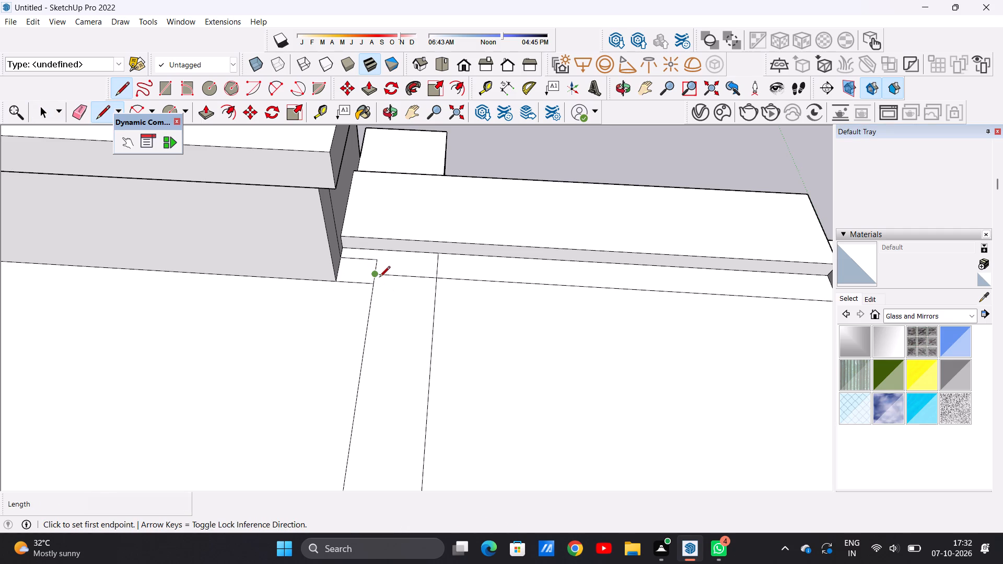
pyautogui.click(374, 276)
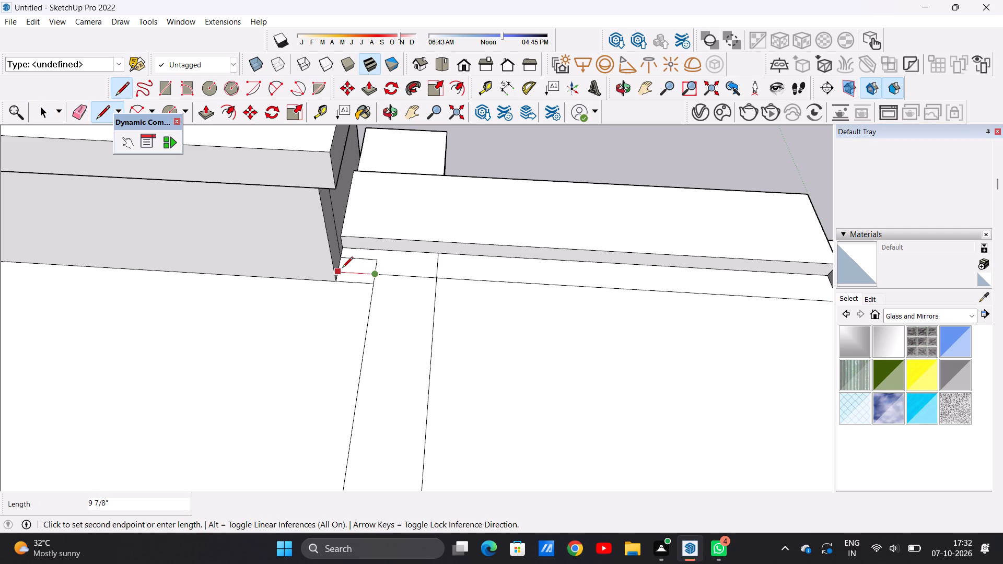
pyautogui.click(342, 267)
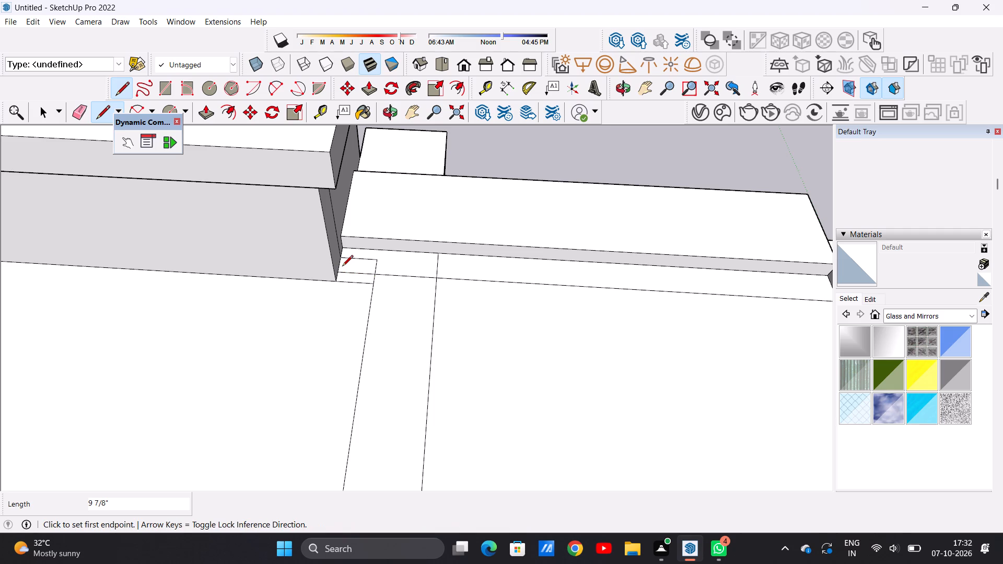
pyautogui.press('space')
# Erase the short leftover edges inside the front strip beside the central bay to leave one continuous strip.
pyautogui.scroll(6, 375, 269)
pyautogui.press('e')
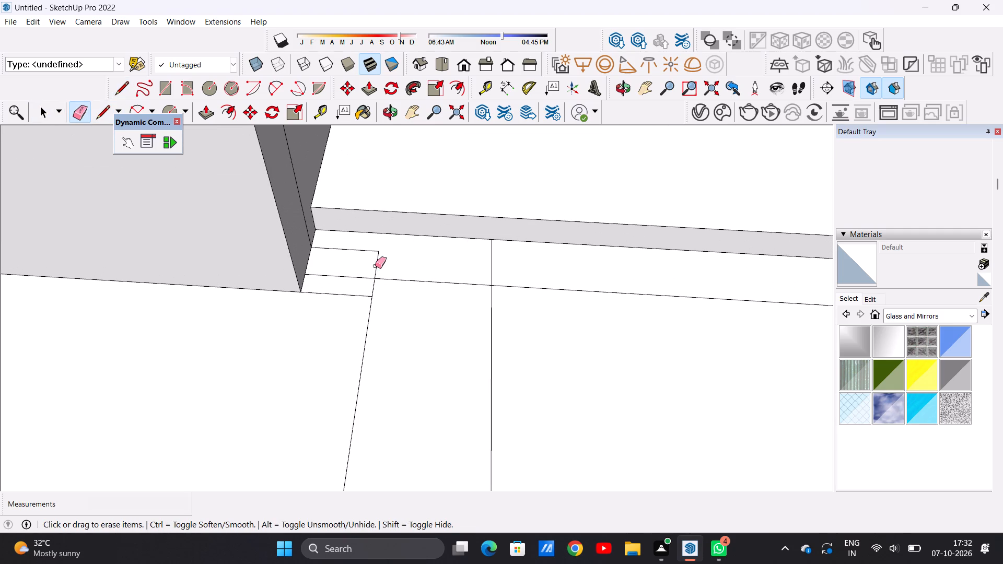
pyautogui.moveTo(374, 251); pyautogui.dragTo(379, 258)
pyautogui.moveTo(497, 258); pyautogui.dragTo(486, 263)
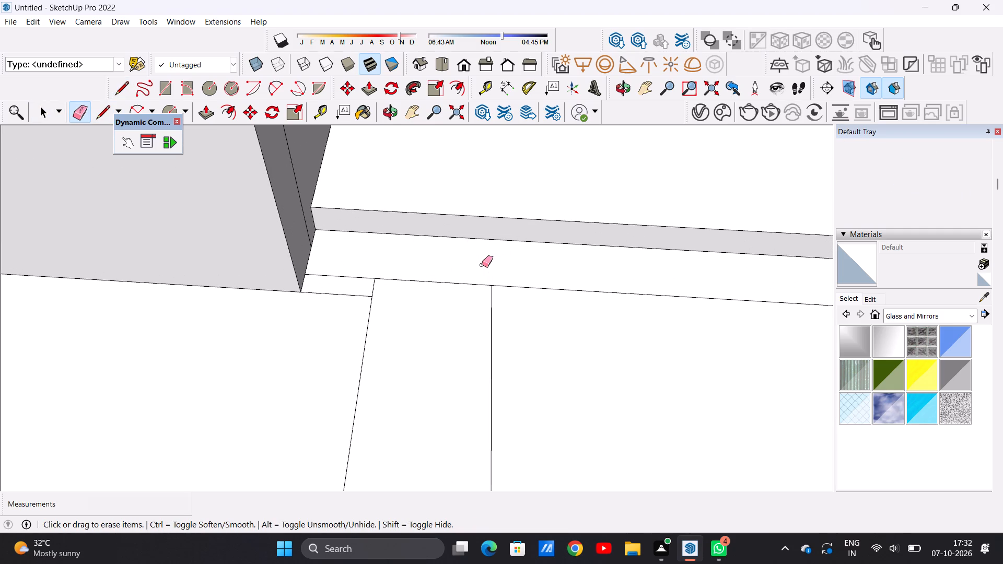
pyautogui.press('space')
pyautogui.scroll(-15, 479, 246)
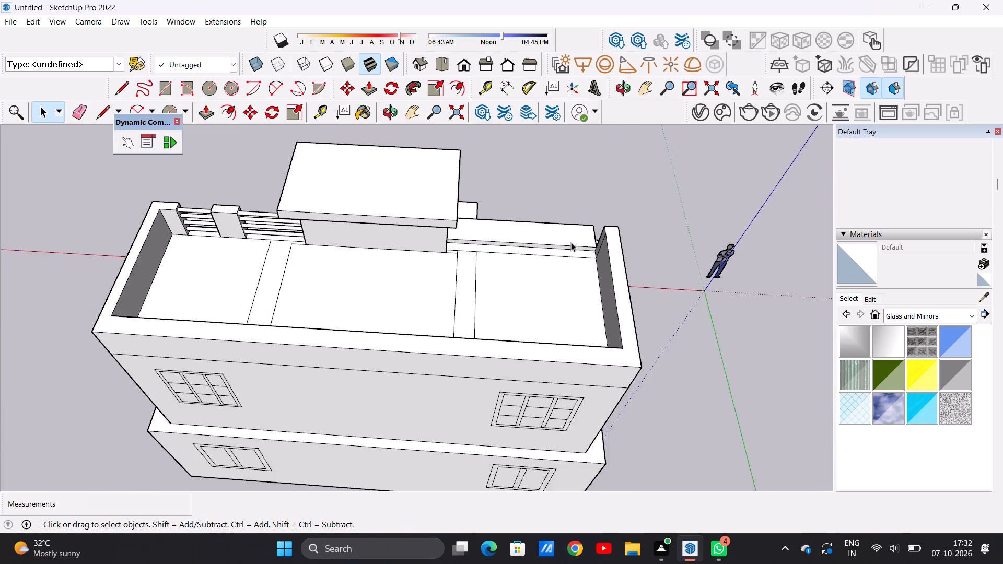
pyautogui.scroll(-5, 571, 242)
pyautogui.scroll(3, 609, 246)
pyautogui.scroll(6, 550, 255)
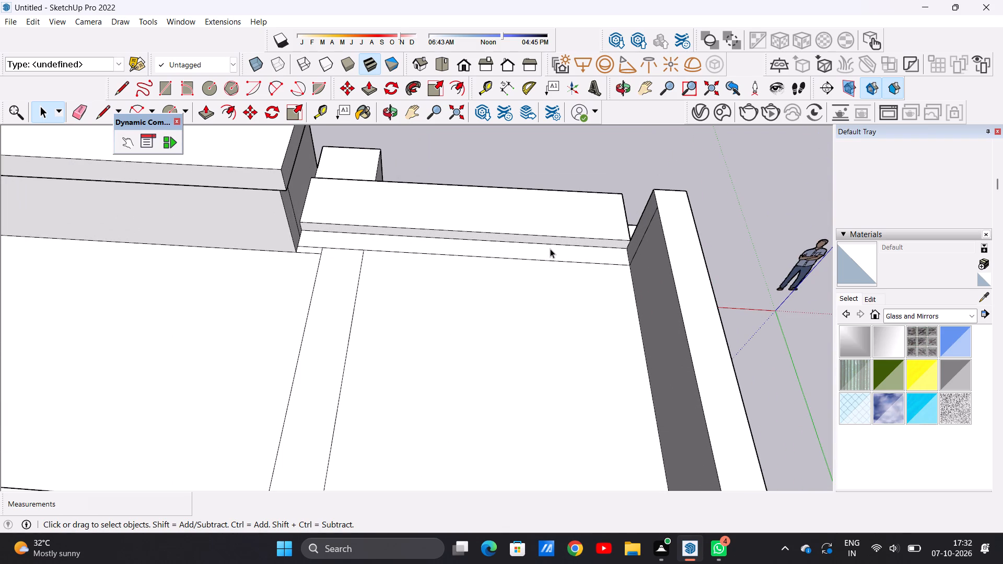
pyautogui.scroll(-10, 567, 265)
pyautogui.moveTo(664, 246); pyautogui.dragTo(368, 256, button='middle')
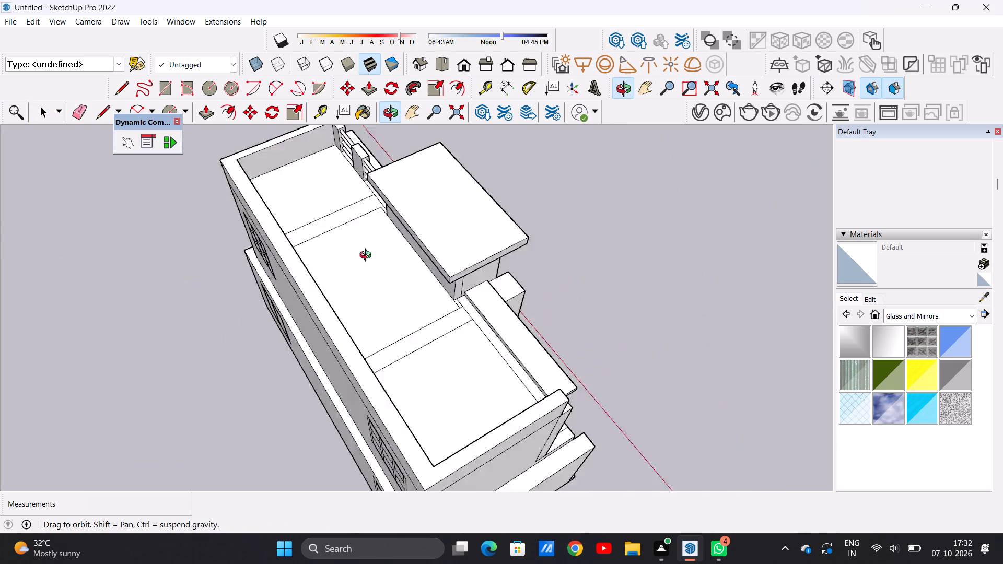
# On the roof side without rails, Push/Pull the side parapet's front end inward about 1' 1 5/8" to form the corner pier.
pyautogui.moveTo(368, 256); pyautogui.dragTo(342, 263, button='middle')
pyautogui.moveTo(630, 336); pyautogui.dragTo(265, 269, button='middle')
pyautogui.moveTo(554, 288); pyautogui.dragTo(511, 284, button='middle')
pyautogui.scroll(-3, 632, 283)
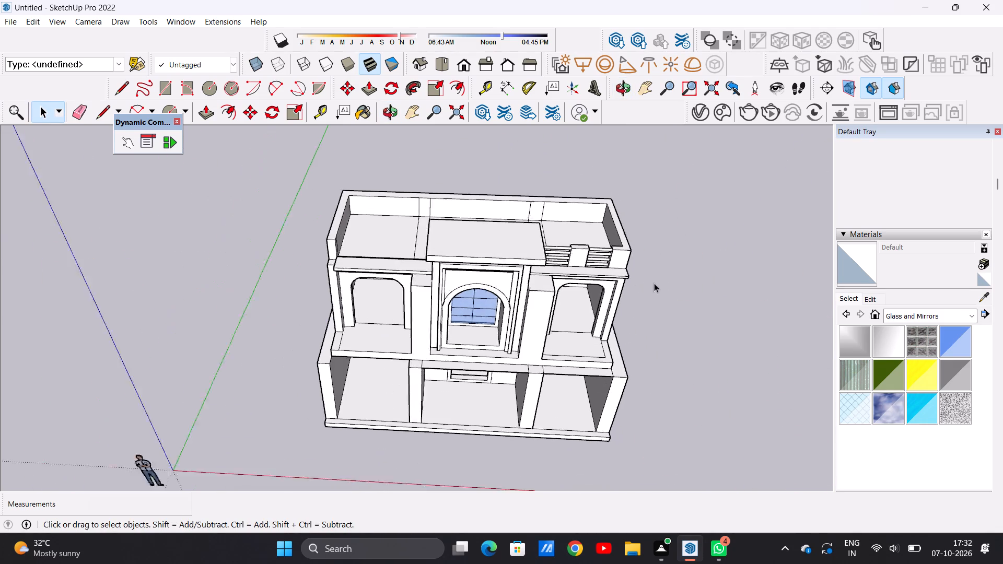
pyautogui.scroll(-2, 654, 283)
pyautogui.moveTo(432, 256); pyautogui.dragTo(447, 343, button='middle')
pyautogui.scroll(13, 344, 257)
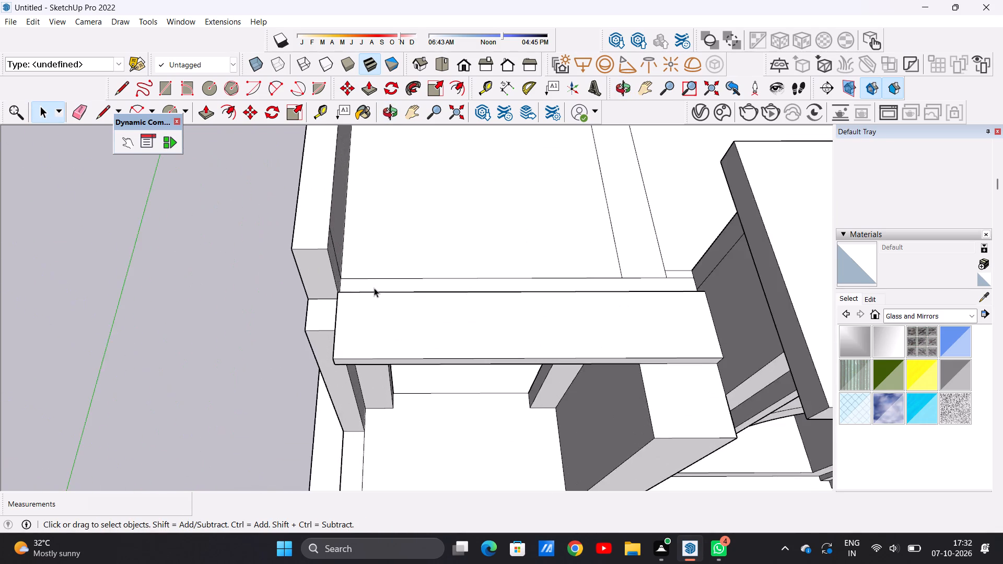
pyautogui.scroll(2, 374, 288)
pyautogui.moveTo(375, 289); pyautogui.dragTo(380, 331, button='middle')
pyautogui.scroll(3, 379, 337)
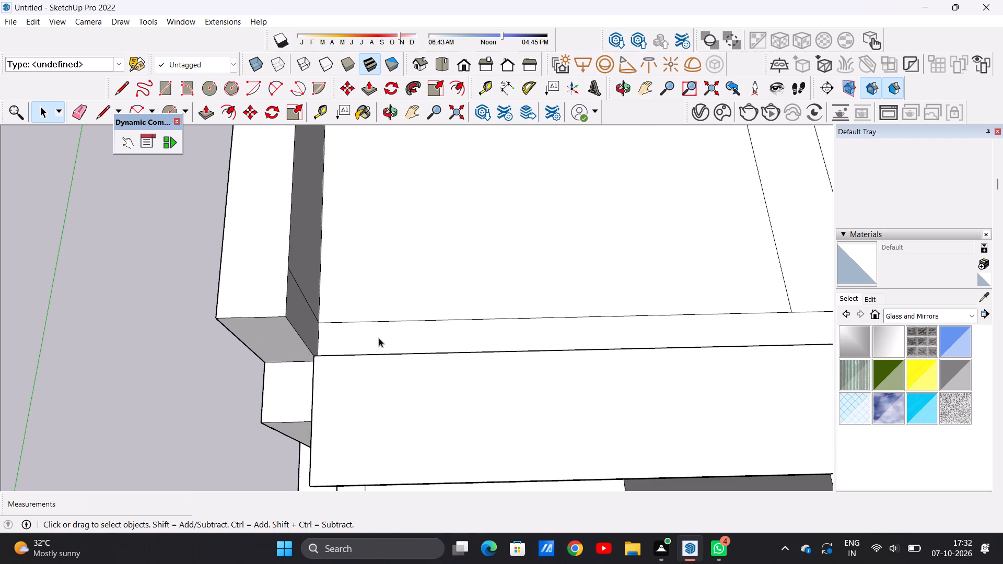
pyautogui.press('p')
pyautogui.click(308, 320)
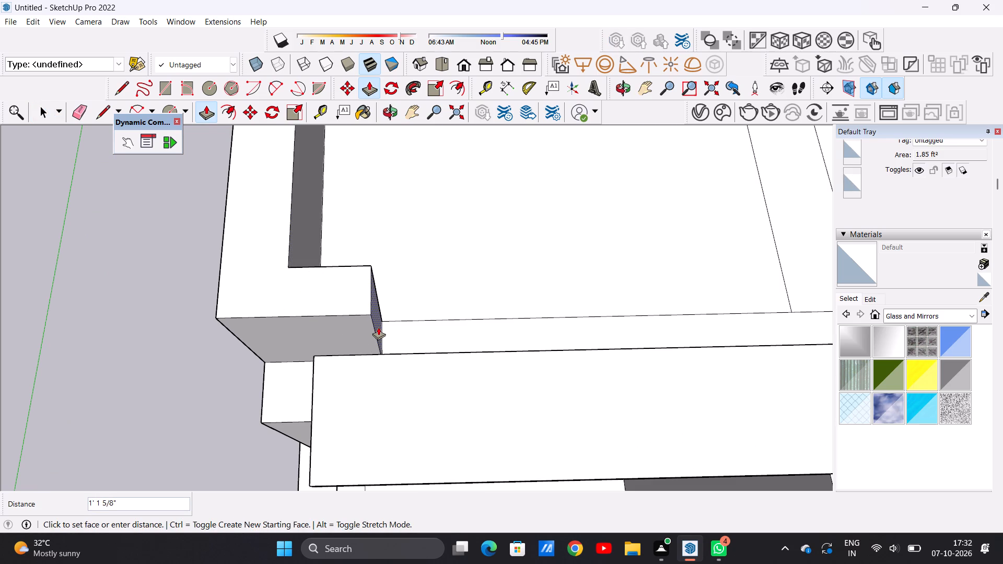
pyautogui.click(378, 327)
pyautogui.press('space')
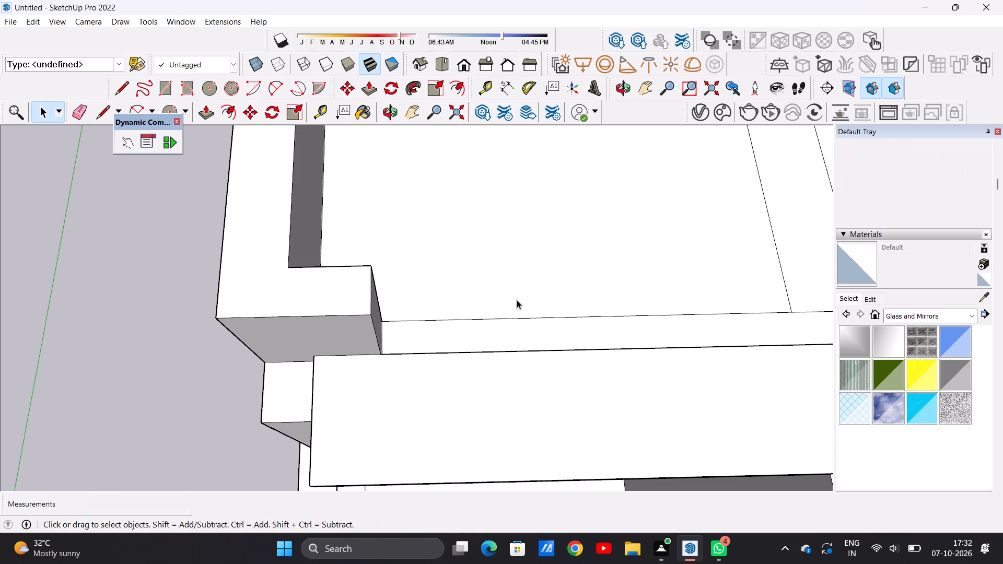
# Draw two lines of about 8 1/2" across the front strip between the corner pier and the central bay to outline an intermediate pier.
pyautogui.moveTo(565, 289); pyautogui.dragTo(151, 290, button='middle')
pyautogui.moveTo(454, 299); pyautogui.dragTo(150, 283, button='middle')
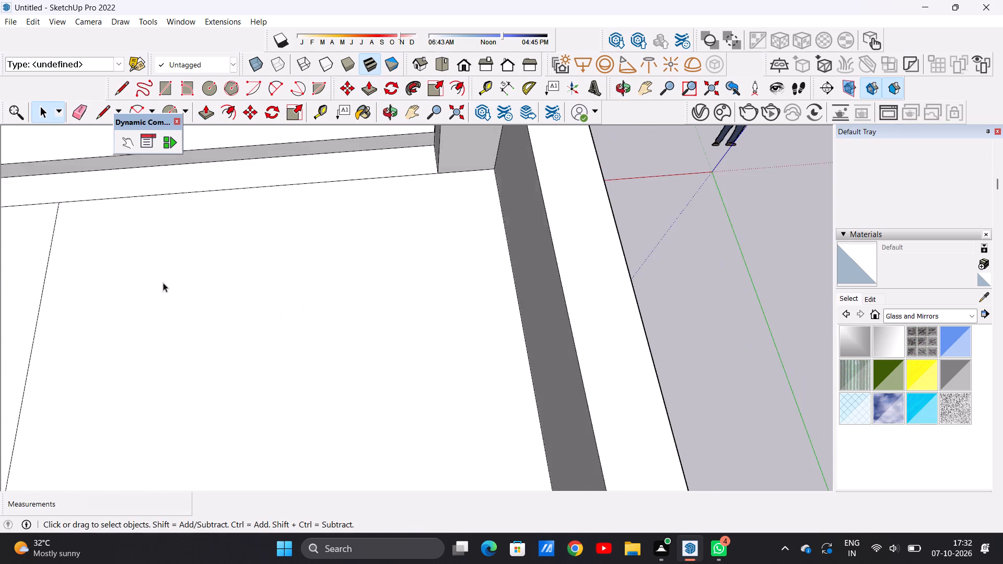
pyautogui.scroll(-9, 285, 298)
pyautogui.scroll(6, 276, 259)
pyautogui.scroll(-8, 278, 261)
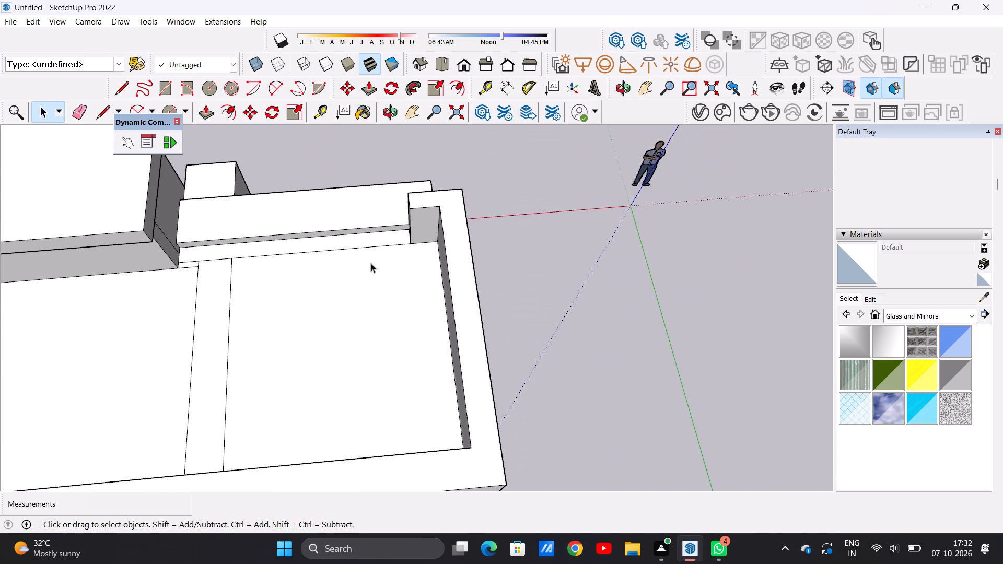
pyautogui.scroll(-1, 301, 249)
pyautogui.scroll(8, 301, 249)
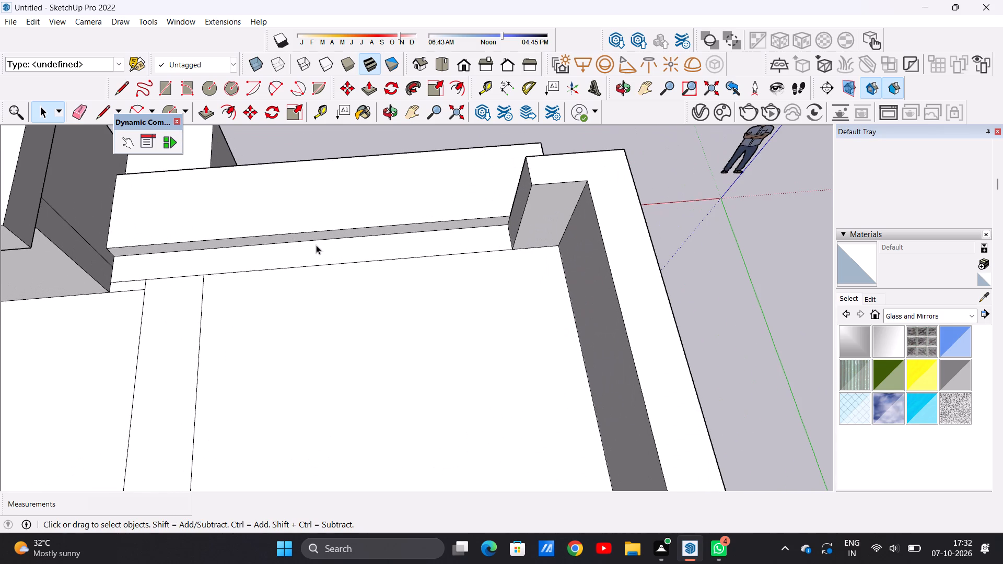
pyautogui.press('l')
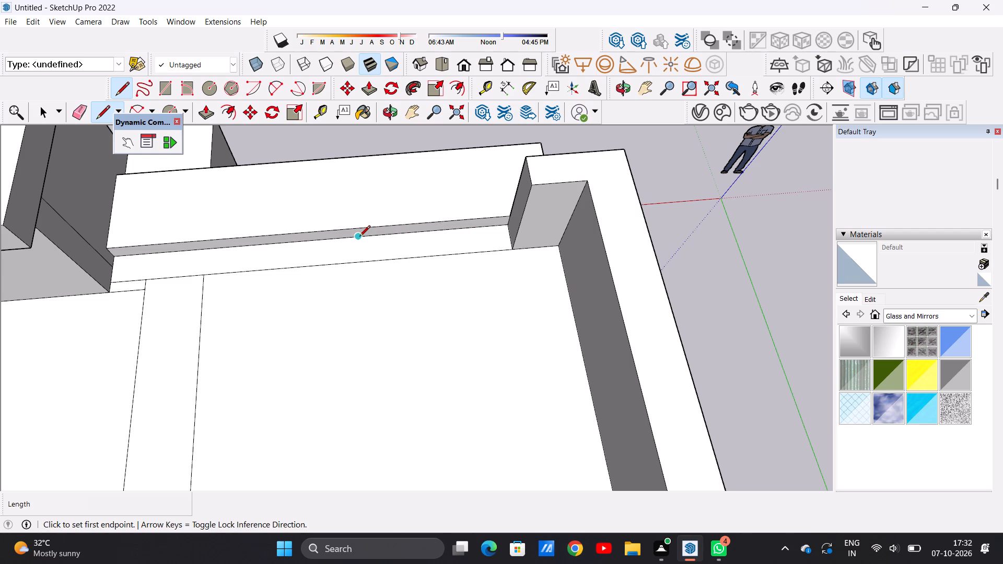
pyautogui.click(332, 242)
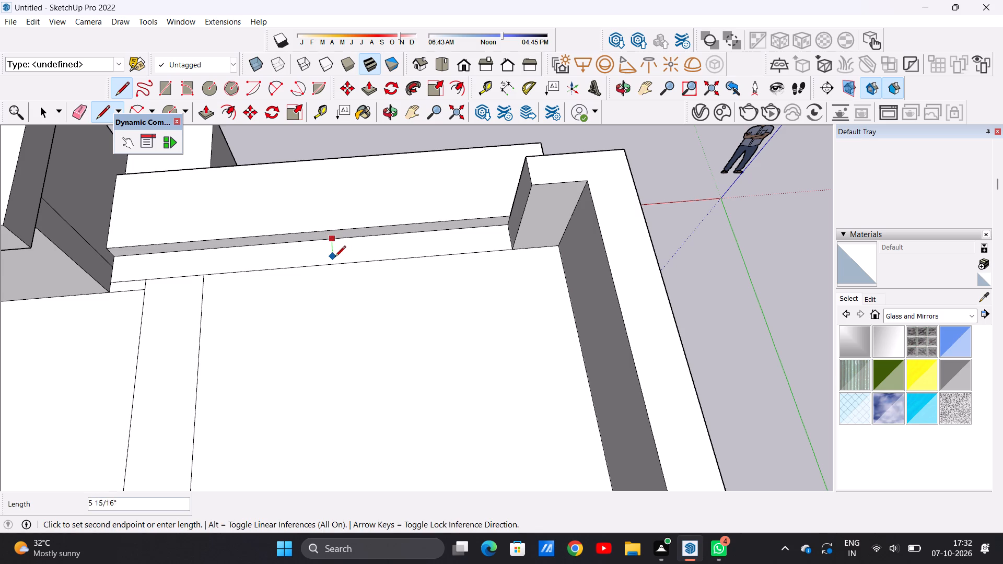
pyautogui.click(337, 265)
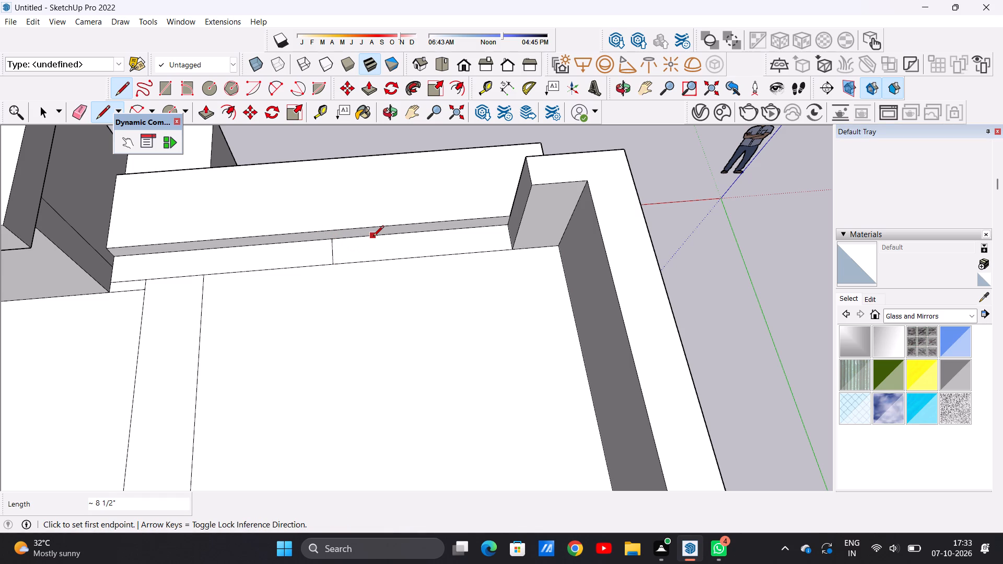
pyautogui.click(399, 237)
pyautogui.click(404, 257)
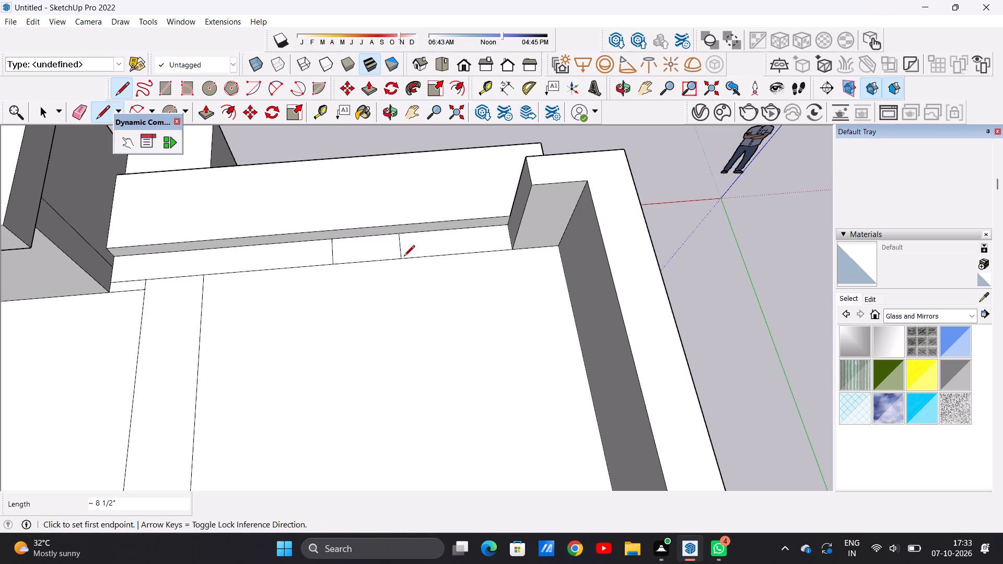
pyautogui.press('space')
# Push/Pull the outlined rectangle on the front strip up 2' 7 3/8" to match the corner pier's height.
pyautogui.scroll(-11, 286, 248)
pyautogui.scroll(2, 304, 244)
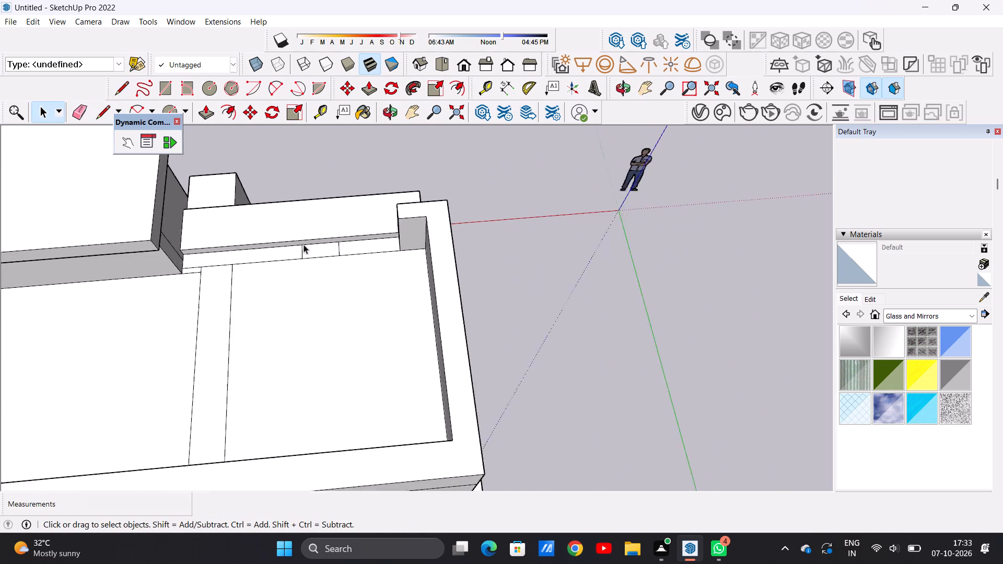
pyautogui.scroll(10, 304, 244)
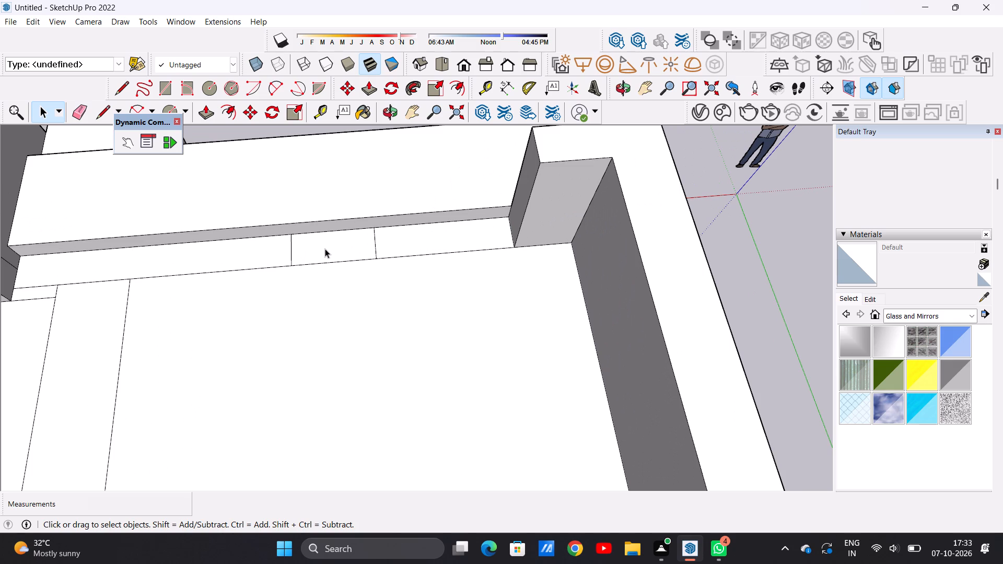
pyautogui.press('p')
pyautogui.click(331, 240)
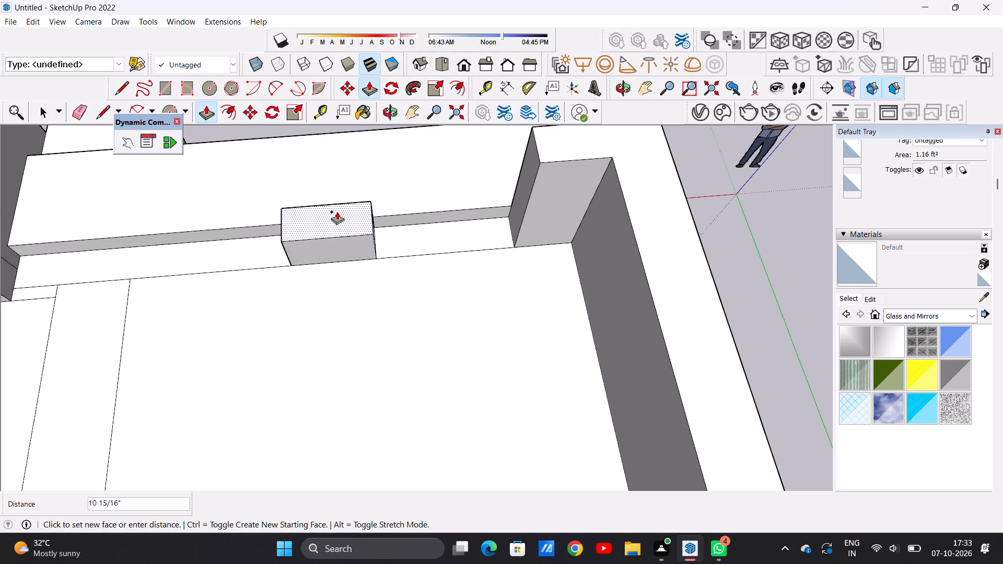
pyautogui.scroll(-2, 337, 211)
pyautogui.scroll(1, 337, 211)
pyautogui.scroll(-4, 337, 211)
pyautogui.click(462, 180)
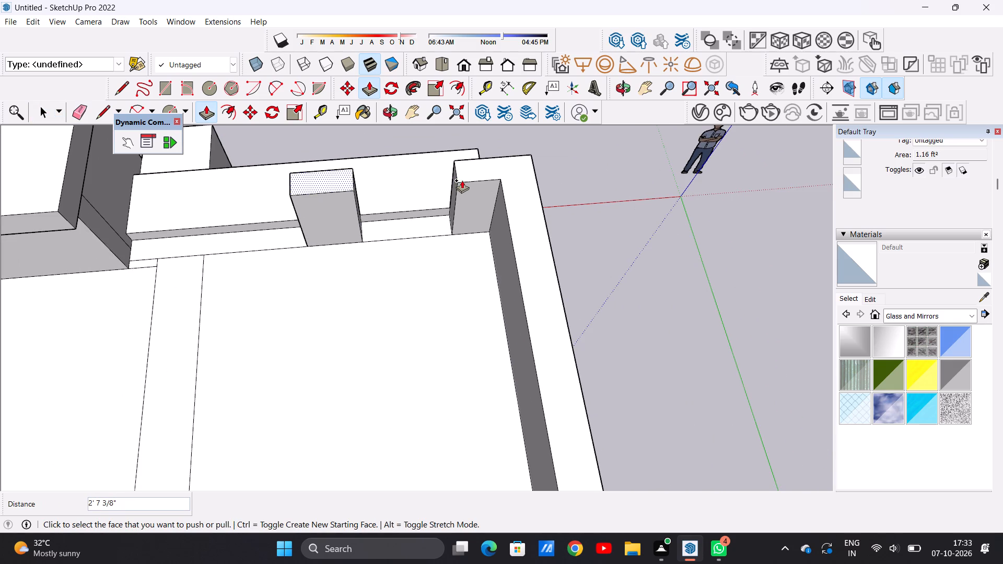
pyautogui.press('space')
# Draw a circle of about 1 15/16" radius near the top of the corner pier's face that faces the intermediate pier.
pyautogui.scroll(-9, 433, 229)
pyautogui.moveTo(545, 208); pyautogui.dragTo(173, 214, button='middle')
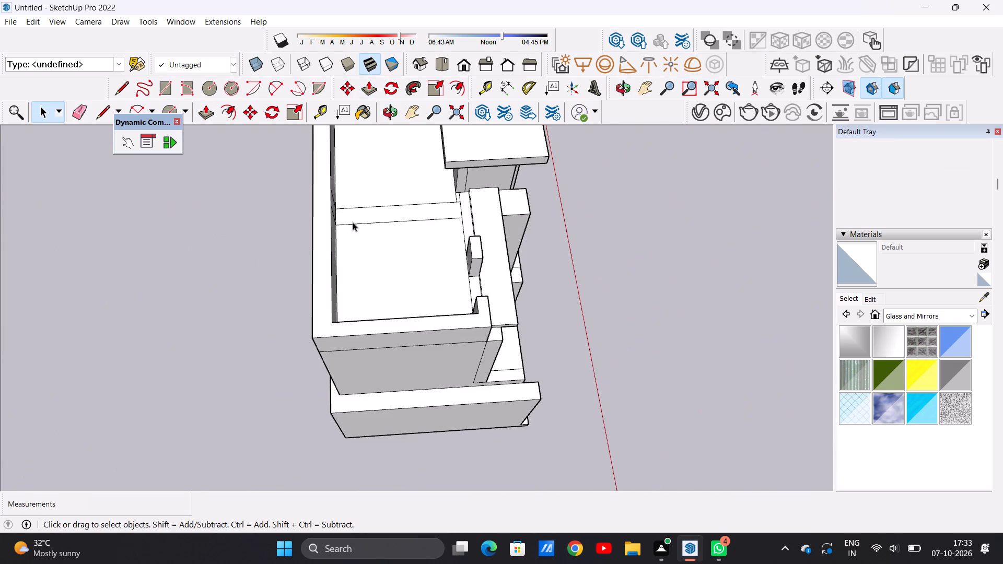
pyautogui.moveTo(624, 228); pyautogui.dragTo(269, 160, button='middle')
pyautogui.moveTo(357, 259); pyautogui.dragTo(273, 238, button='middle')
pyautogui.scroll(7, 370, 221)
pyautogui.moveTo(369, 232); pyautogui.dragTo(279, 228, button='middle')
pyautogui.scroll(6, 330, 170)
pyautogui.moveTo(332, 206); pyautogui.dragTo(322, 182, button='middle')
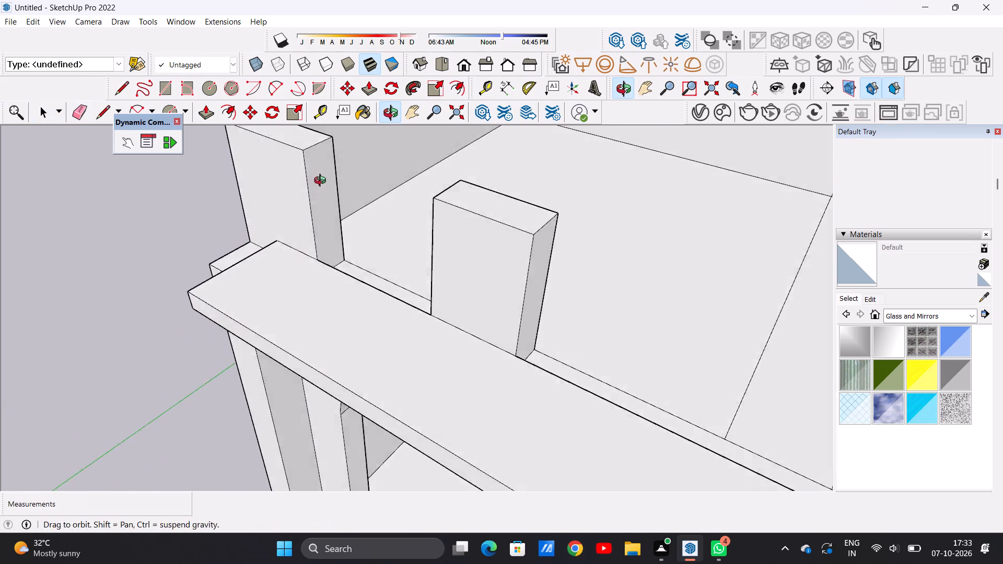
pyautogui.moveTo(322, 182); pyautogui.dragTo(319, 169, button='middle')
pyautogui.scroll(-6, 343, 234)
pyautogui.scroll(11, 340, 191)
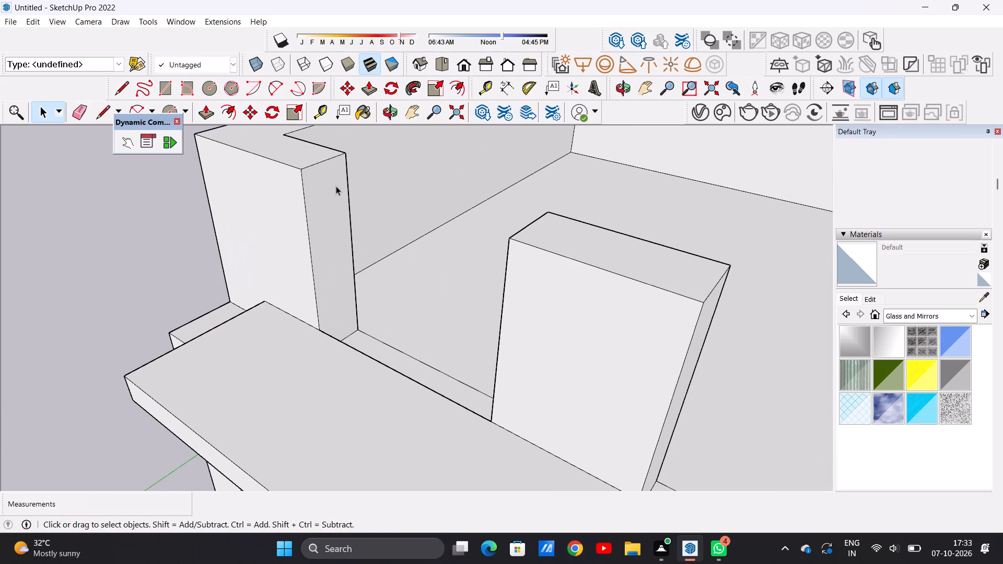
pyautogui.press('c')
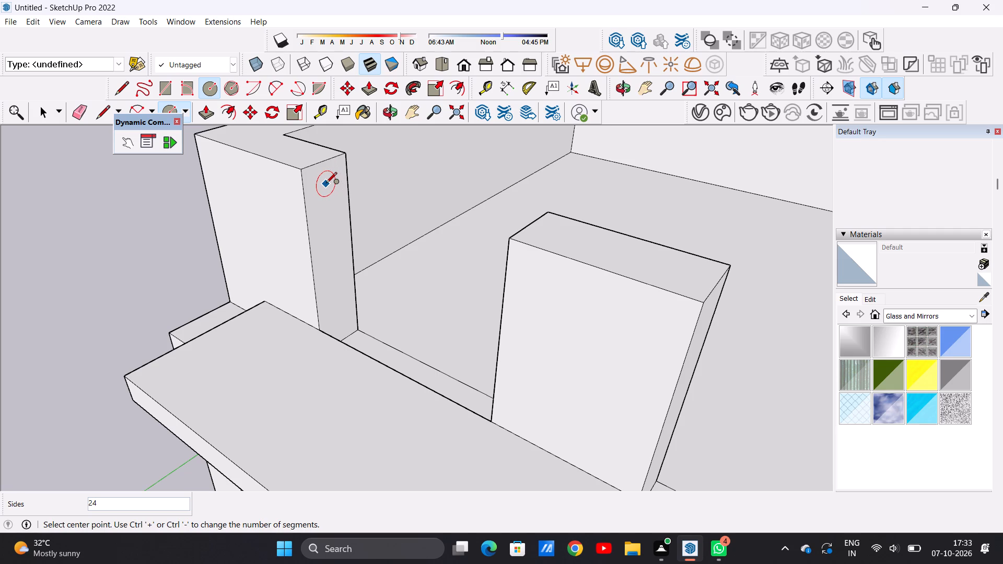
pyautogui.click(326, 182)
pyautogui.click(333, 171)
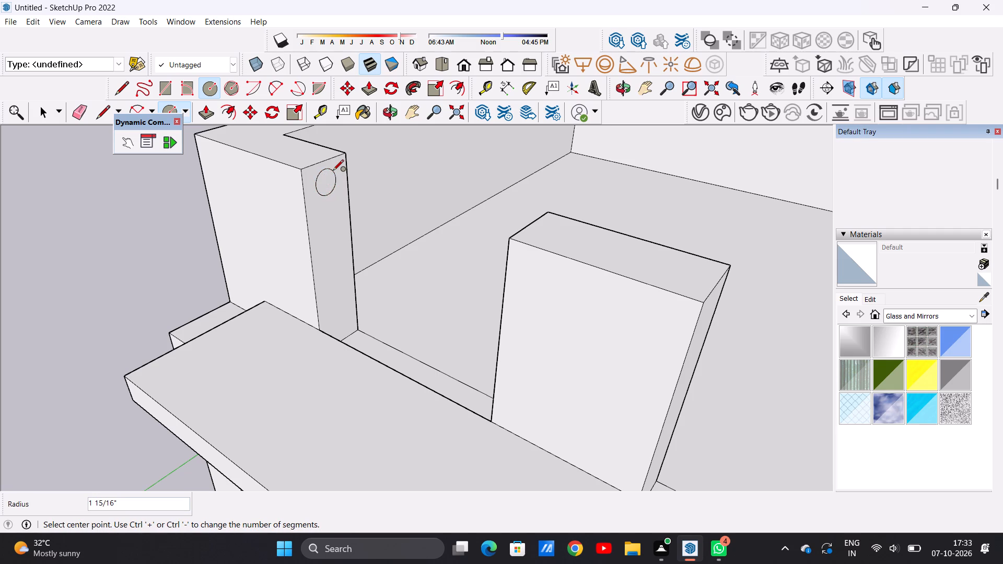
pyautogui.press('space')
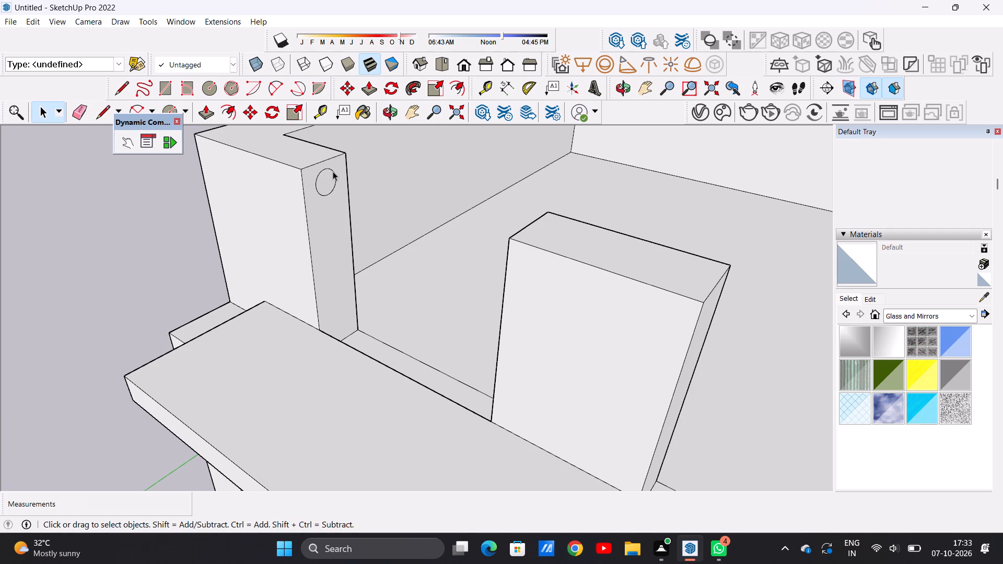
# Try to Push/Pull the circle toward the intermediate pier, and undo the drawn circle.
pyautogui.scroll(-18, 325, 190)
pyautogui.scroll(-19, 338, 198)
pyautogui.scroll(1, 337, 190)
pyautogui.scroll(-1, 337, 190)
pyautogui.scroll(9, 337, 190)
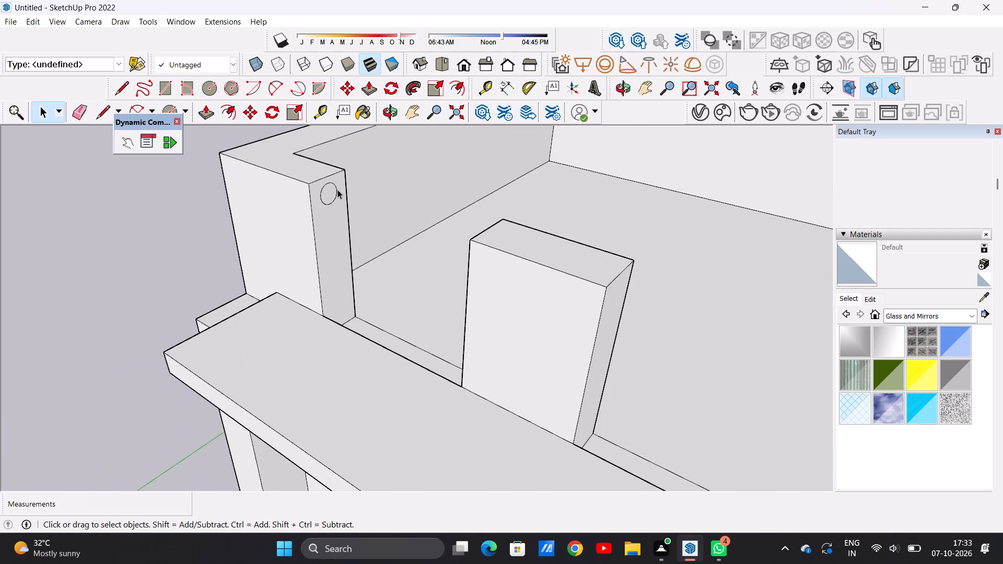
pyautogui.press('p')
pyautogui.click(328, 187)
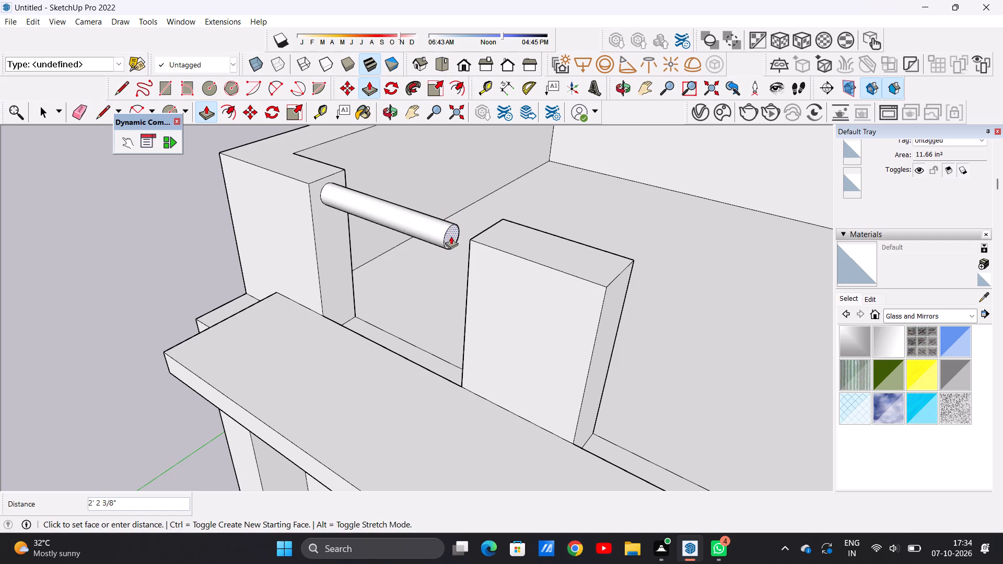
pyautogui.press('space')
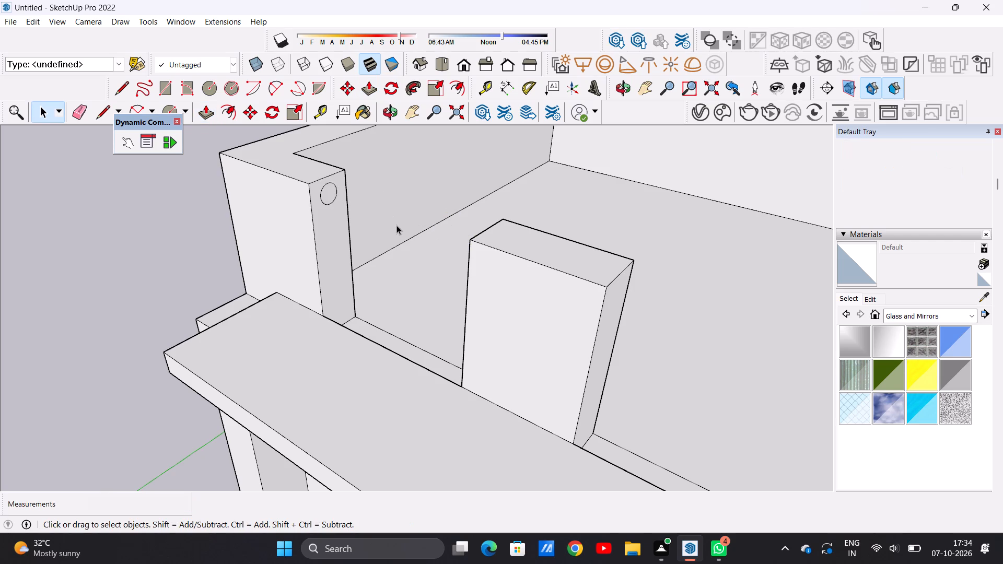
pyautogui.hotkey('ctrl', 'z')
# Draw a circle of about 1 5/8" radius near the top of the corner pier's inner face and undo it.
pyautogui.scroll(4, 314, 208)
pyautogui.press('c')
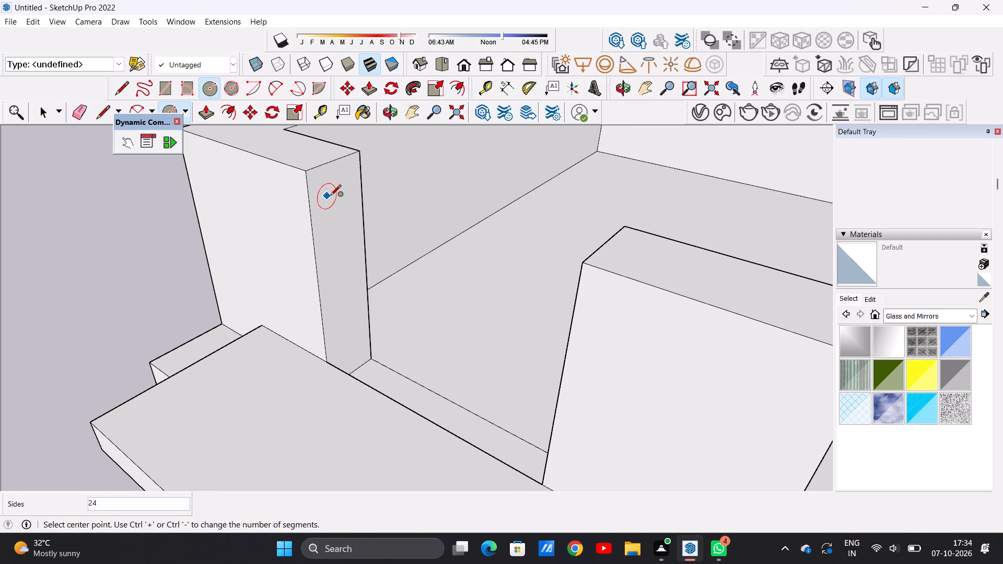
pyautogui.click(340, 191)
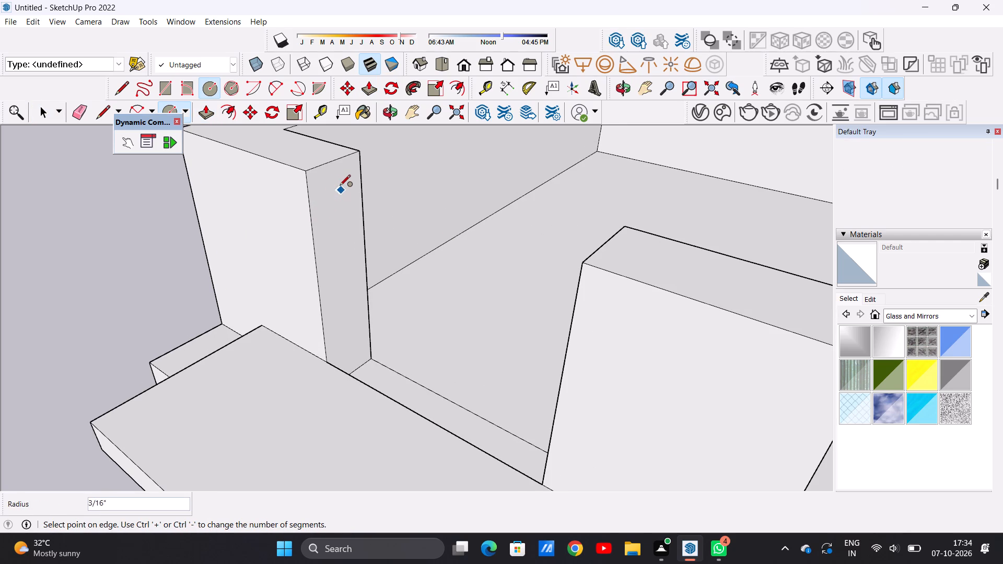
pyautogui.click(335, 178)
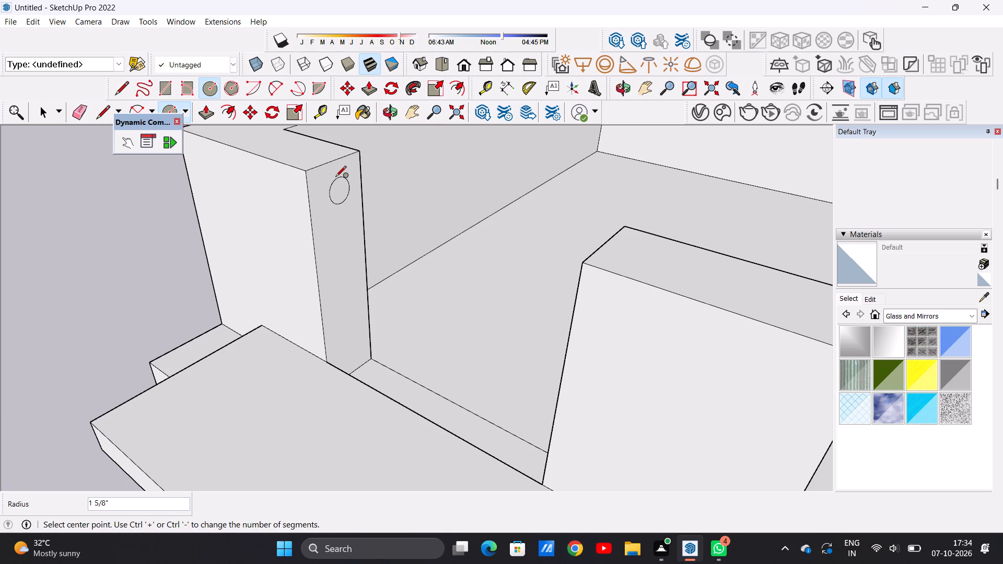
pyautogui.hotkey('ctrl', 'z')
# Draw a circle of about 1 9/16" radius near the top of the corner pier's face that faces the intermediate pier.
pyautogui.press('c')
pyautogui.click(339, 191)
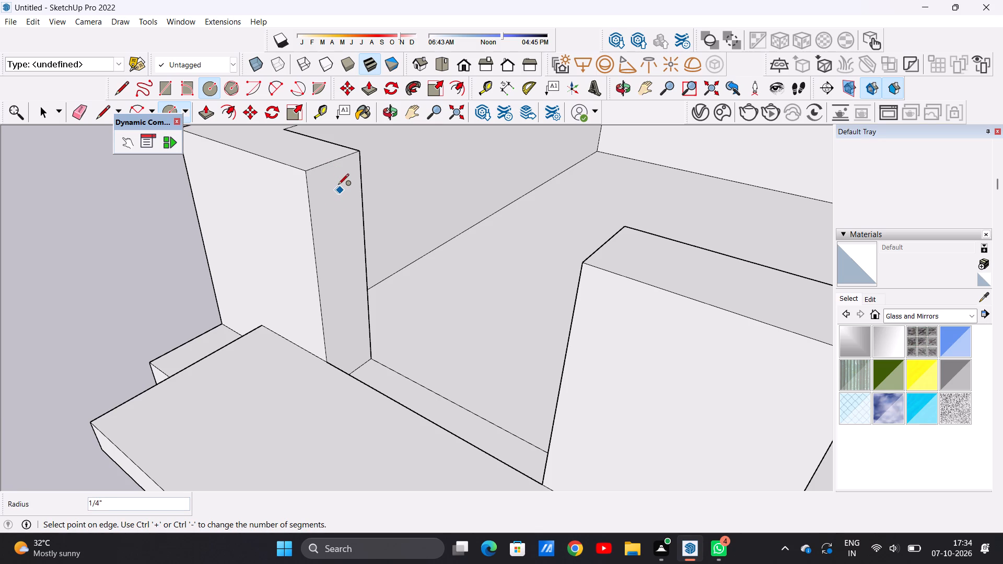
pyautogui.click(341, 178)
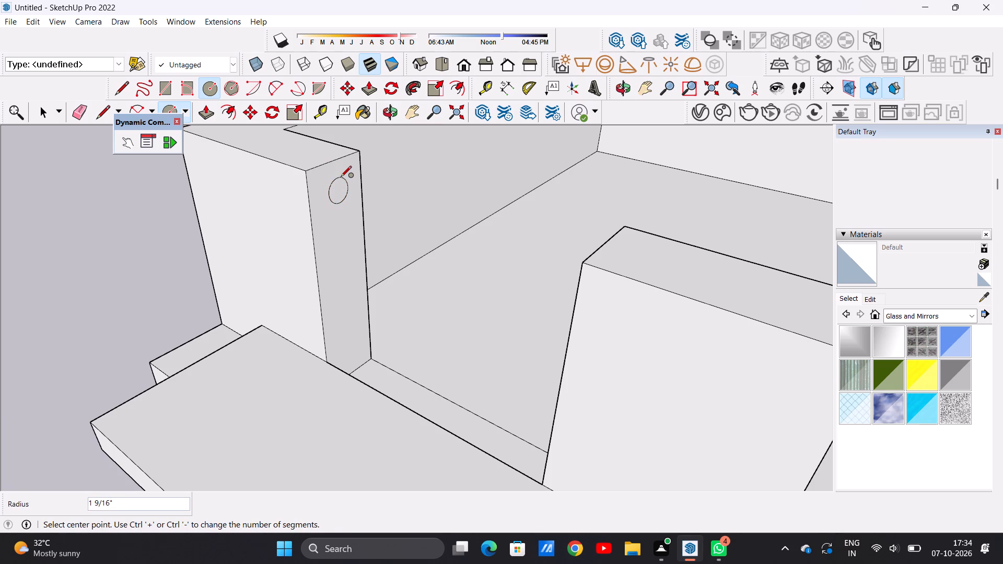
pyautogui.press('space')
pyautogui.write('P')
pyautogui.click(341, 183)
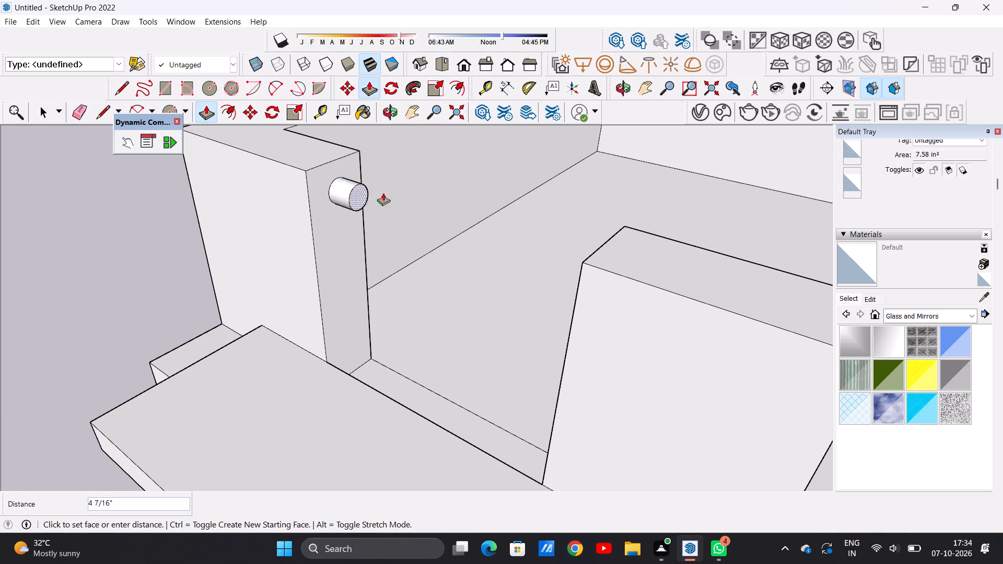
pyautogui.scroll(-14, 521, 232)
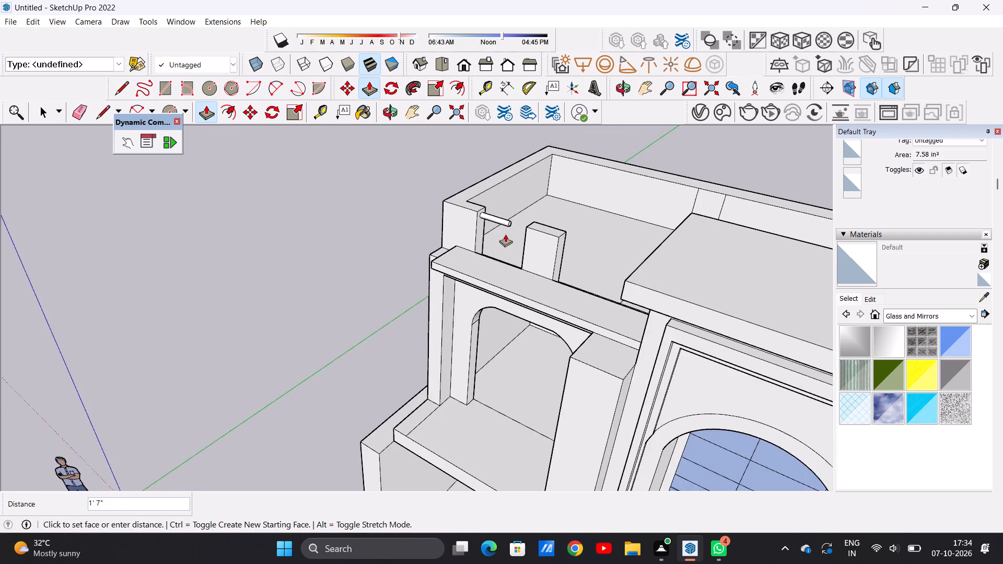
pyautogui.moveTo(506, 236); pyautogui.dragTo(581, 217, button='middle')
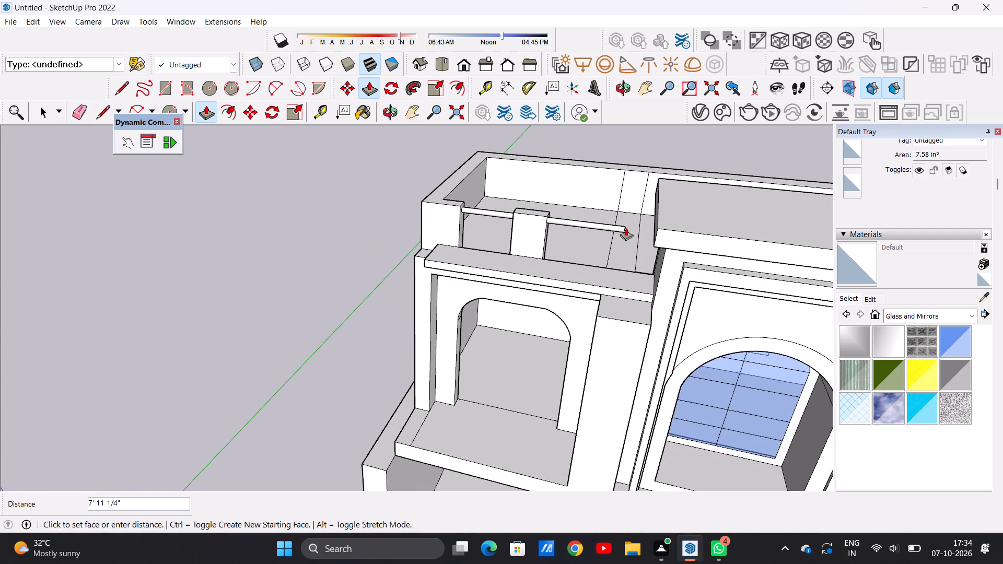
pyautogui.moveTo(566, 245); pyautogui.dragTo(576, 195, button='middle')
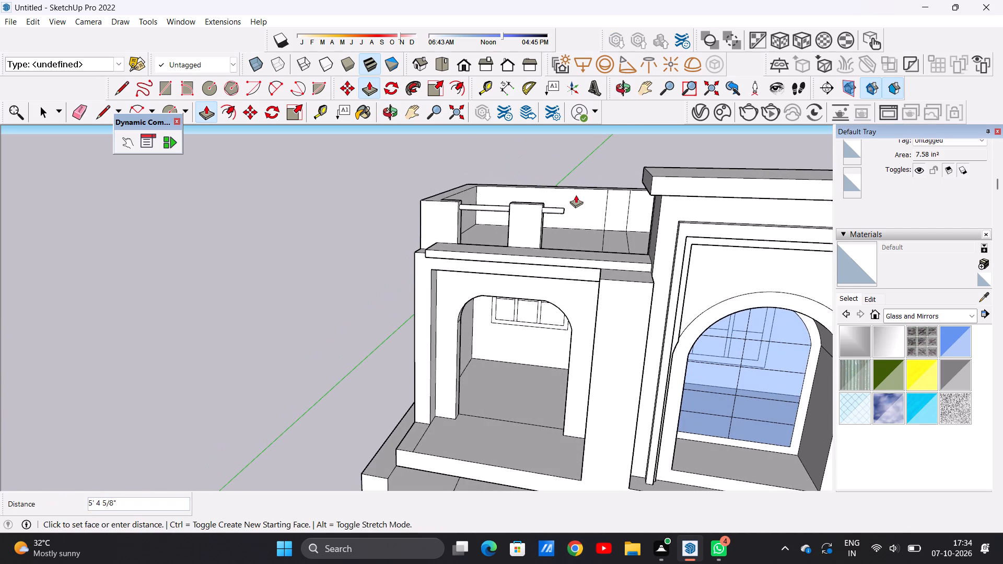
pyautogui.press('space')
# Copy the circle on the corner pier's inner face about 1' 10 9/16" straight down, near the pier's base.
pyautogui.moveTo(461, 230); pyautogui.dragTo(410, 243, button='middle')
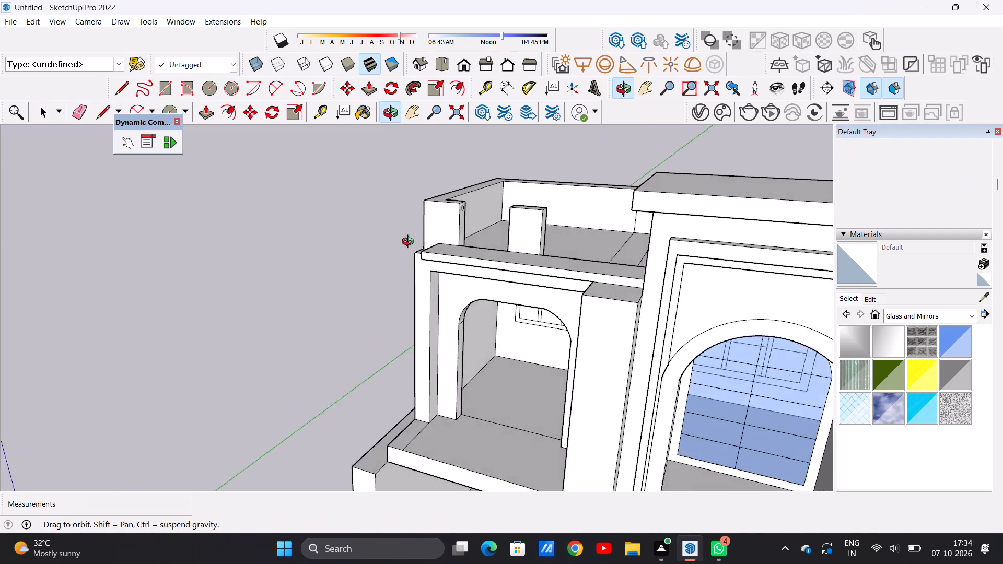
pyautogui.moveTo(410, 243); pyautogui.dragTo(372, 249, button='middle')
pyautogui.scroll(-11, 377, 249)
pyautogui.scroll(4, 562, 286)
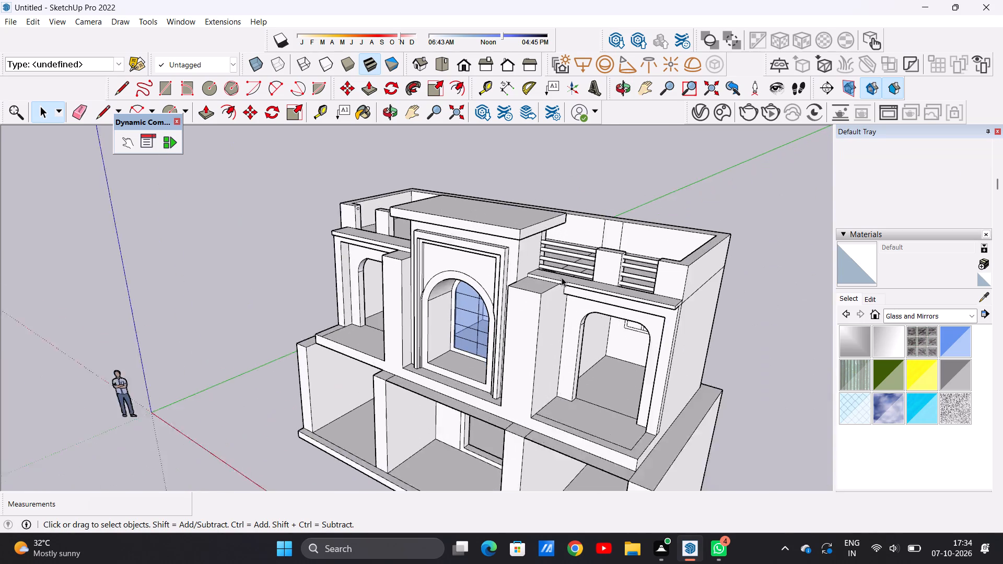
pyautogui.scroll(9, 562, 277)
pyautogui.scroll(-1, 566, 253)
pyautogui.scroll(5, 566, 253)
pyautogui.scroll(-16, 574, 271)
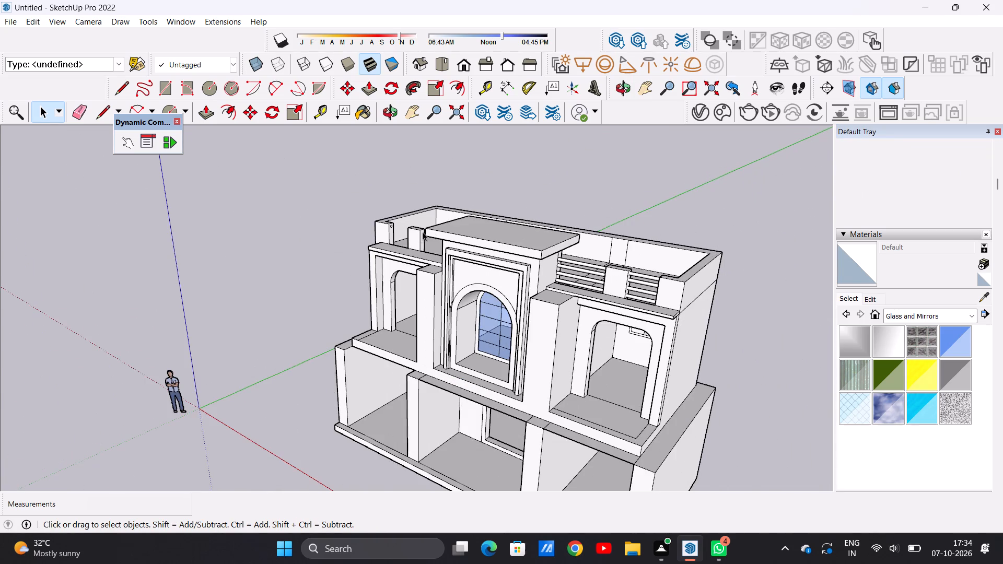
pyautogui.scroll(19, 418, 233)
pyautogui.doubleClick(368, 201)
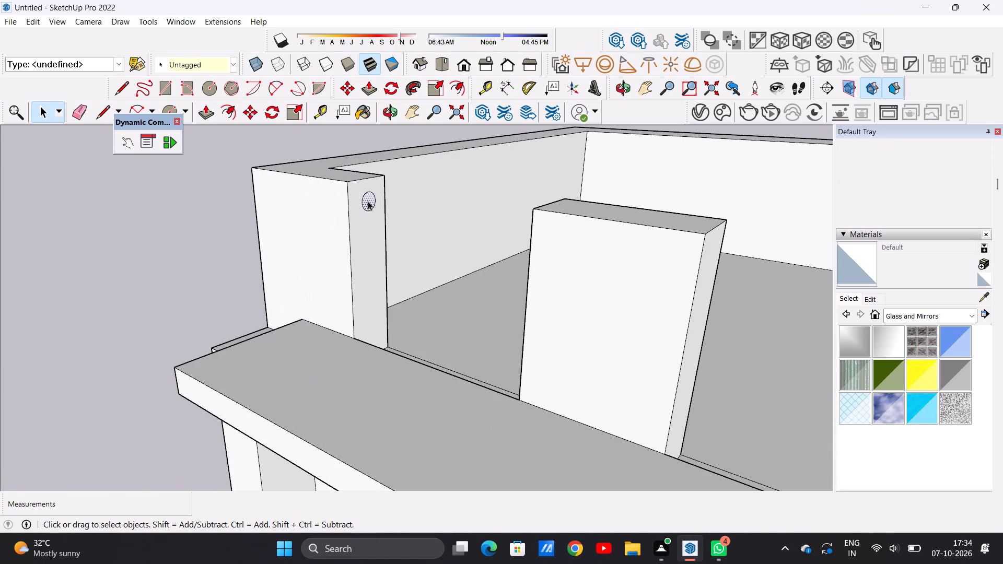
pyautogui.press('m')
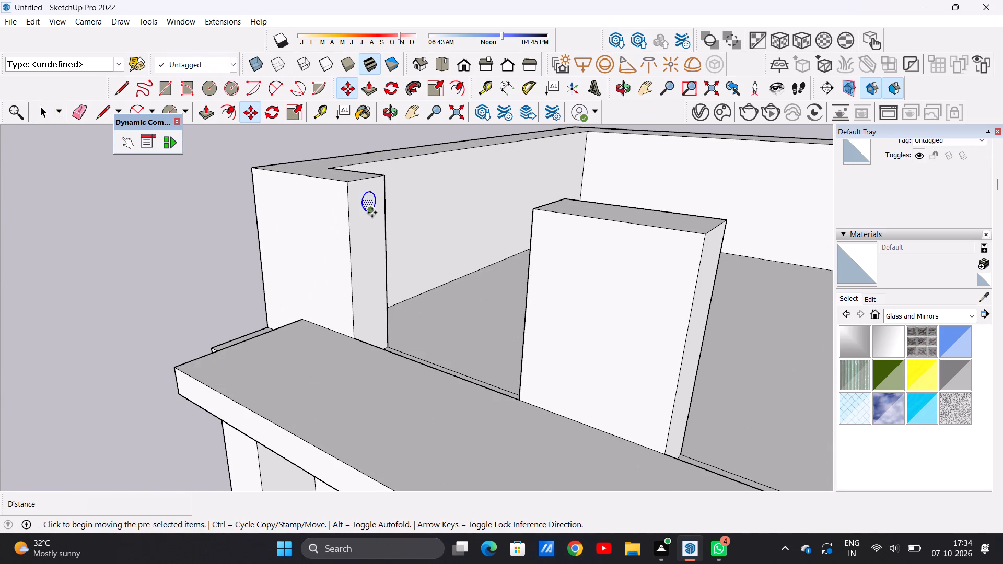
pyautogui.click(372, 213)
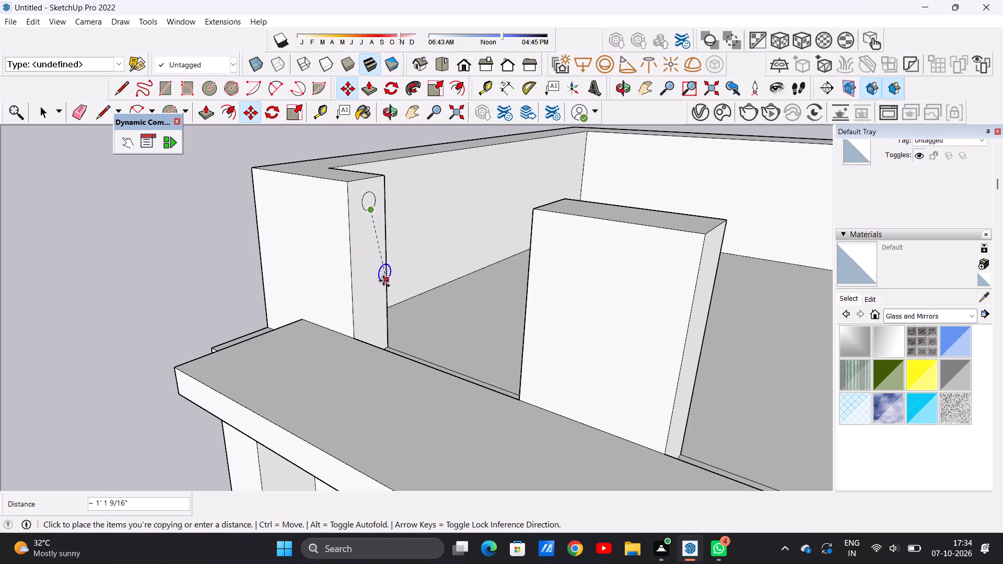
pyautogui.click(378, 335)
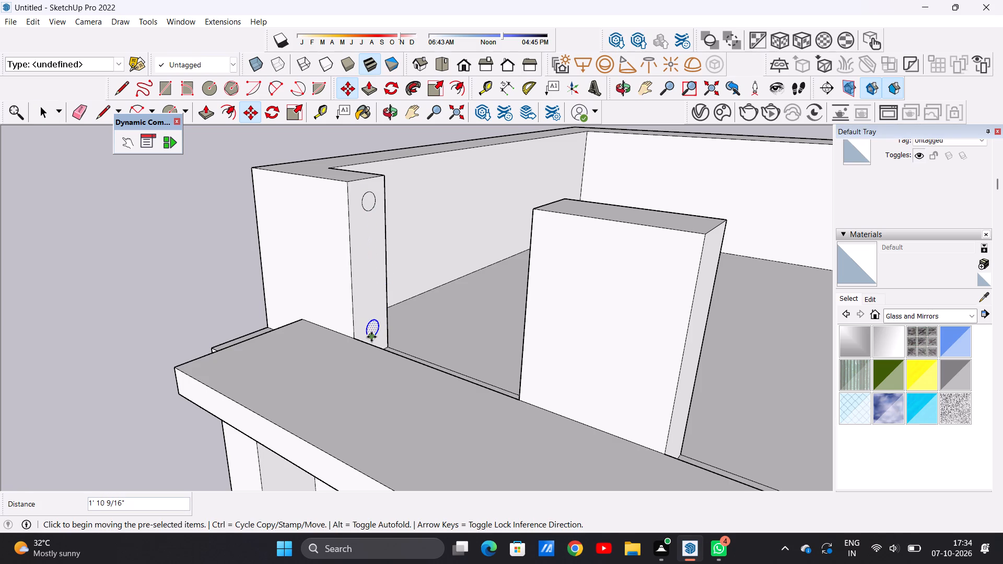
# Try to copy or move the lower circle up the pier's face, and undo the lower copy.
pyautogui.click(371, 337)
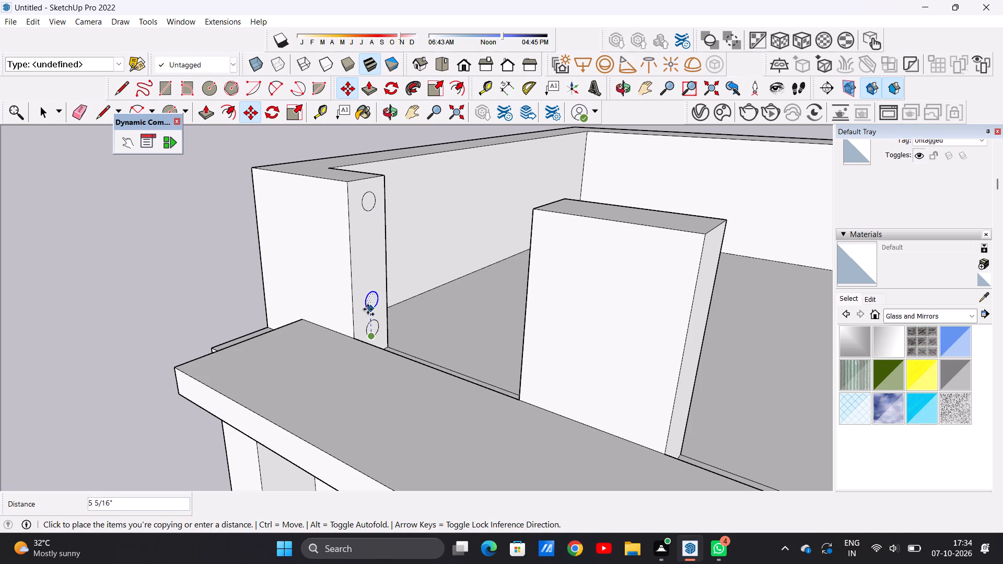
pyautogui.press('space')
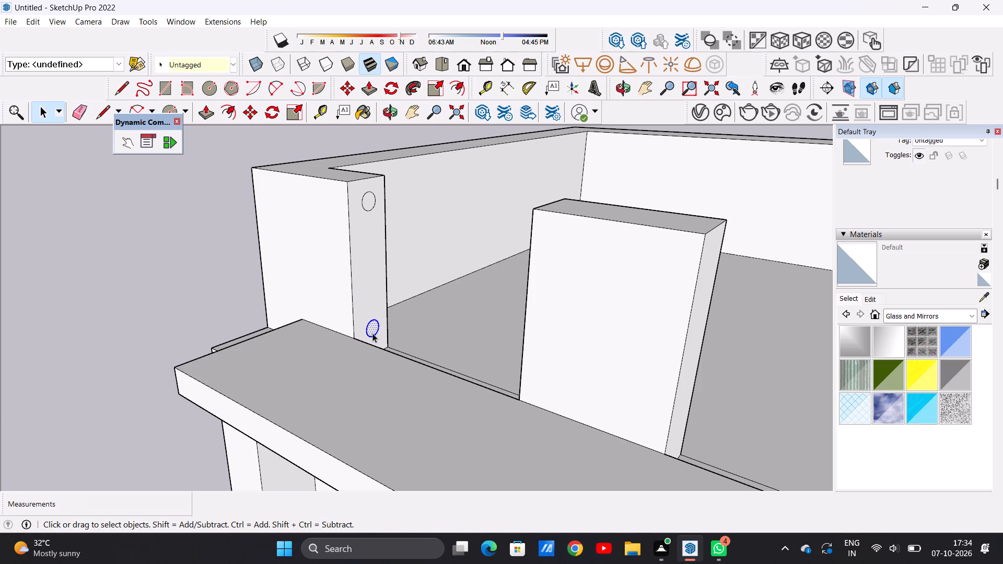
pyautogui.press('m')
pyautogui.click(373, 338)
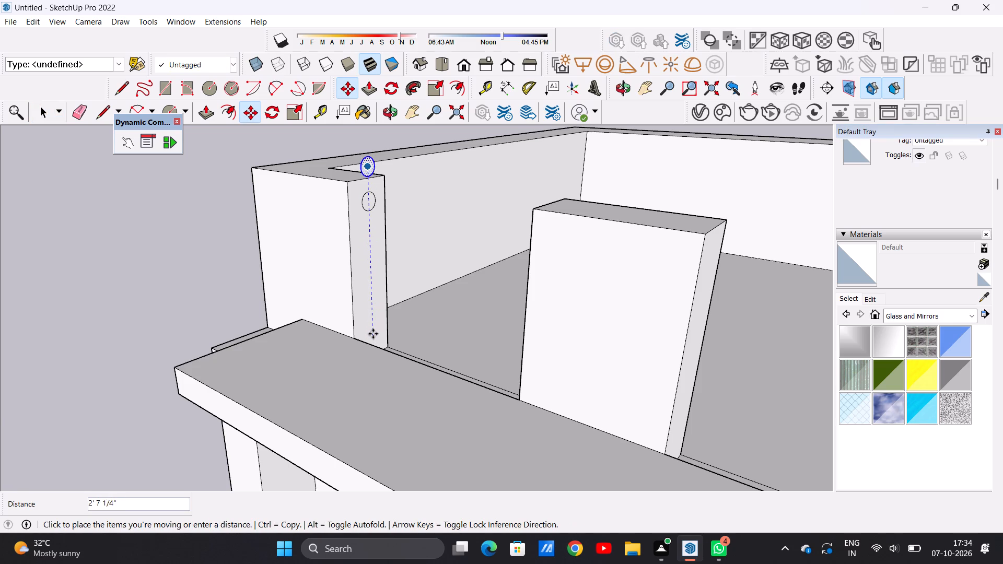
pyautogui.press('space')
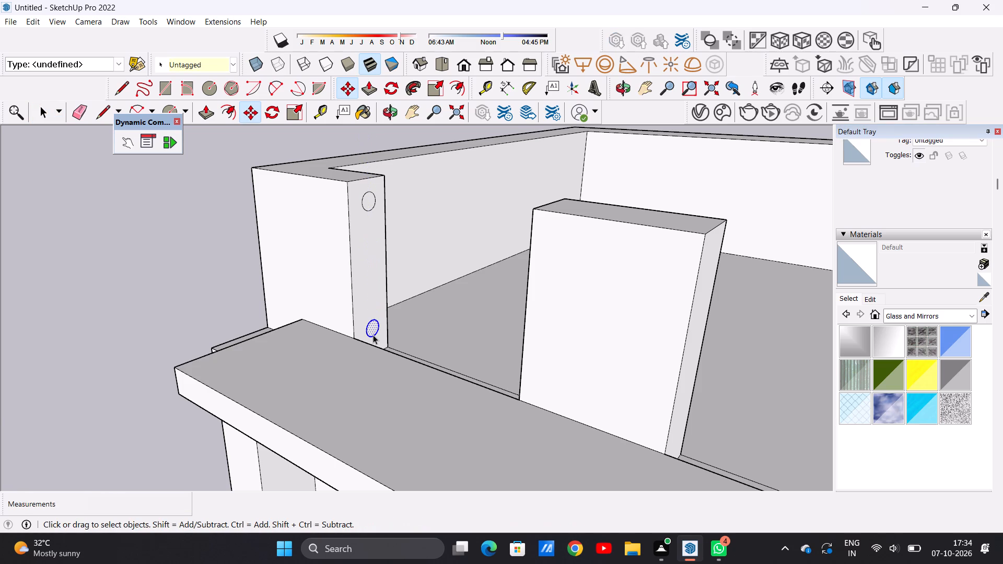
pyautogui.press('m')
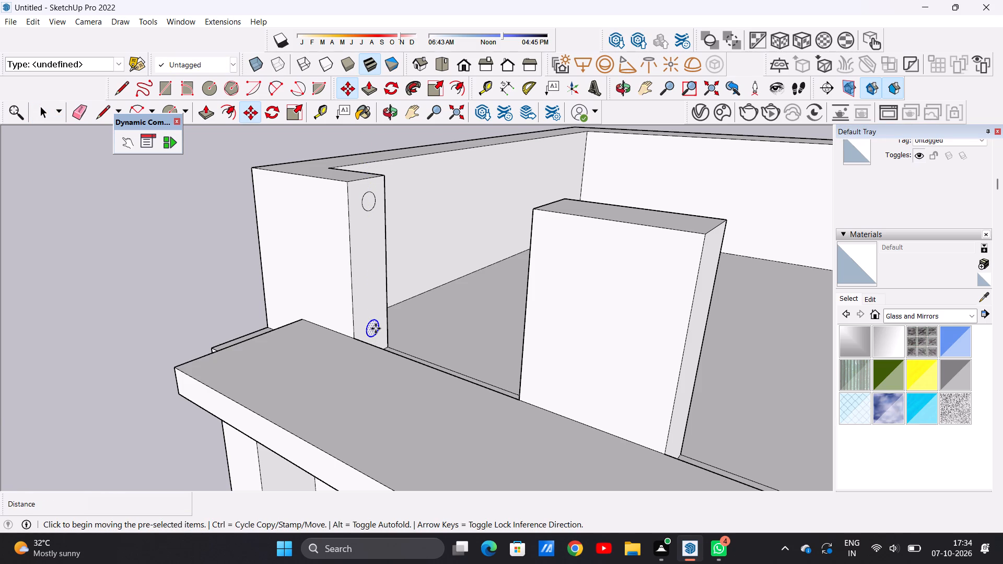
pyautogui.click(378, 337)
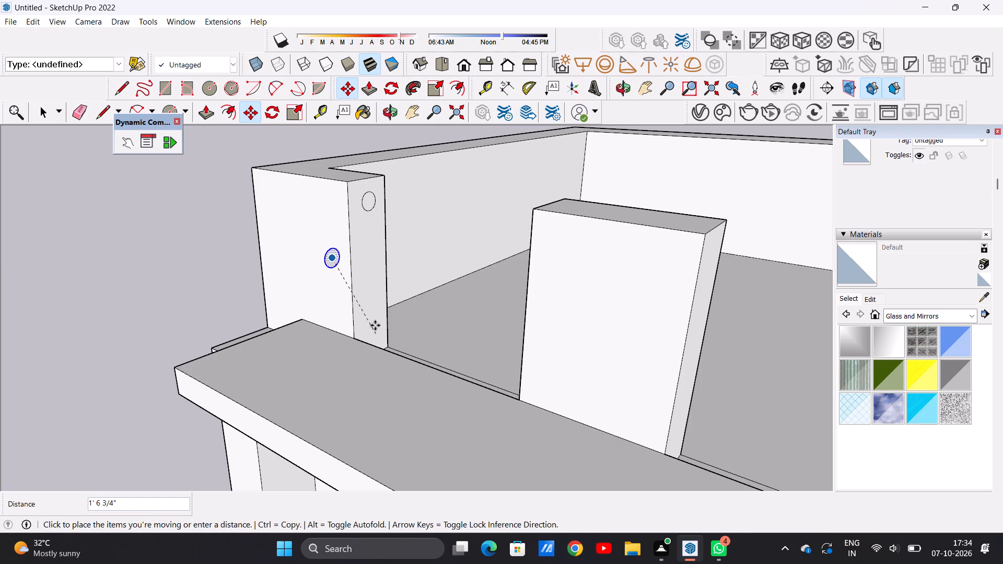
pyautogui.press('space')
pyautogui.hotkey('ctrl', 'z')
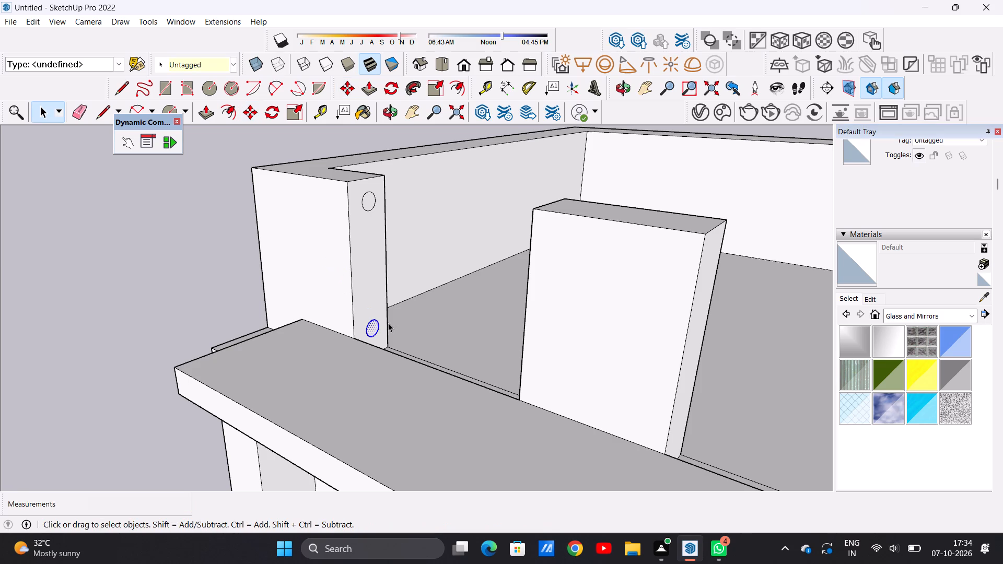
# Copy the top circle about 1' 9 7/8" straight down the corner pier's inner face, near its base.
pyautogui.doubleClick(366, 204)
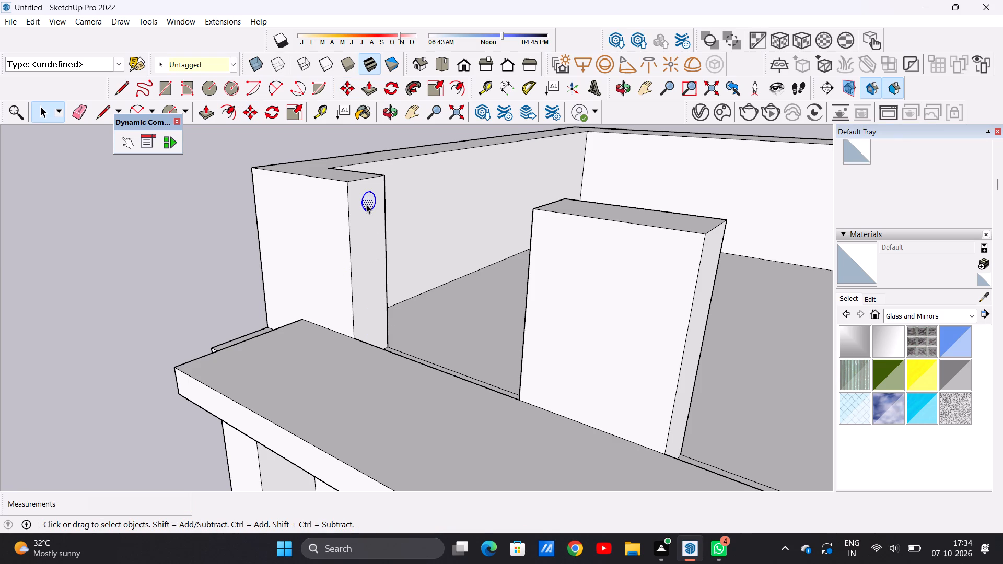
pyautogui.press('m')
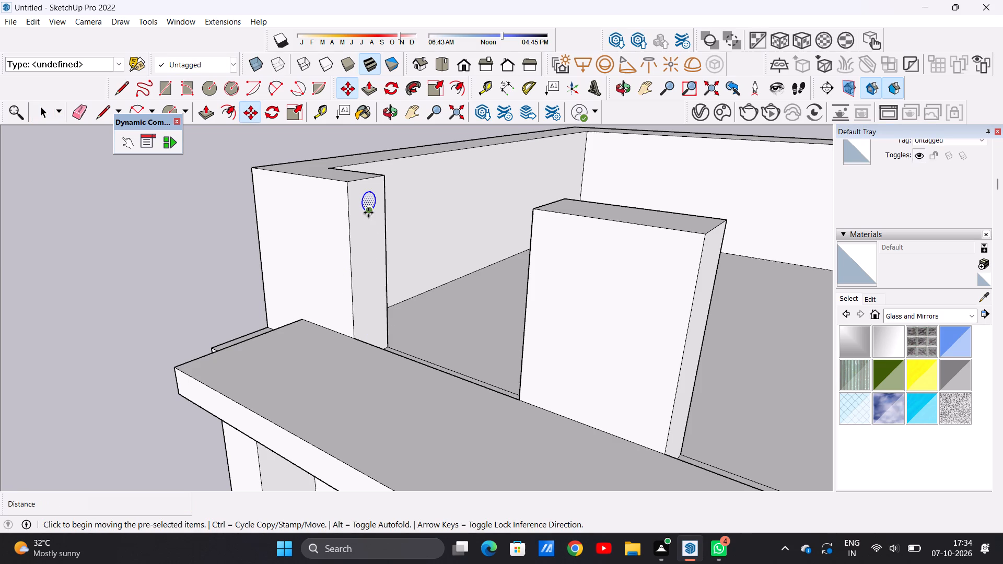
pyautogui.click(368, 213)
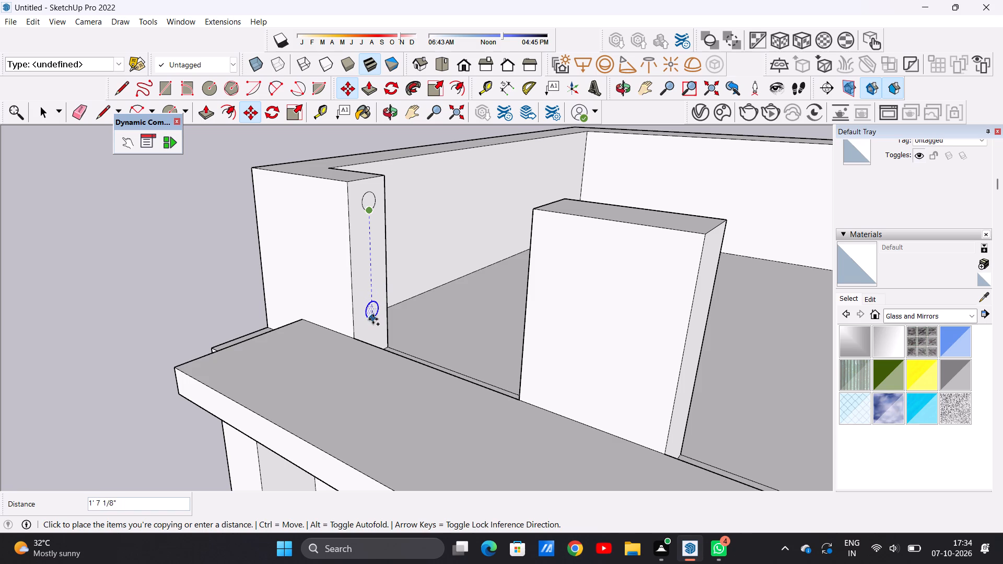
pyautogui.click(377, 333)
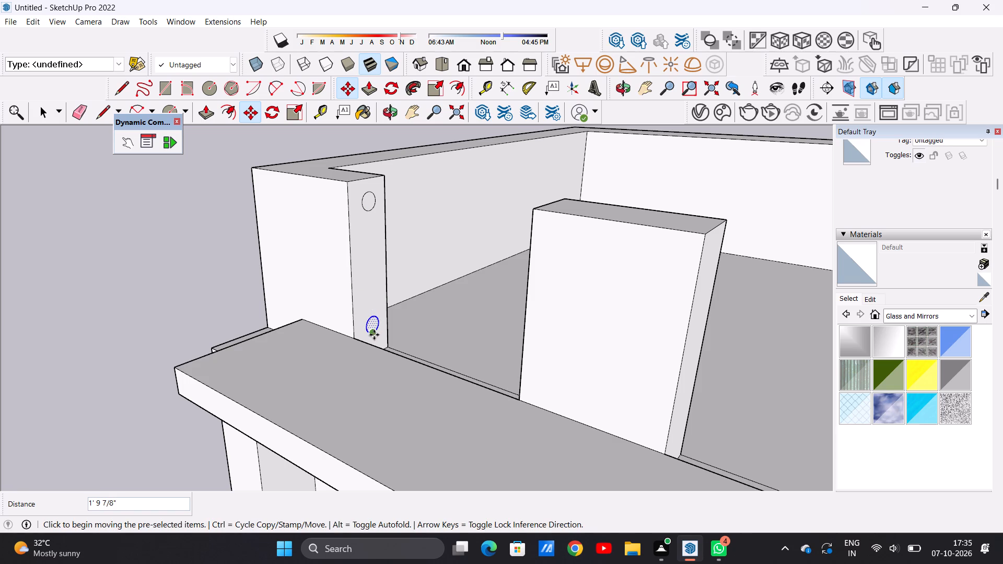
# Add two circle copies between the top and bottom ones, the first about 1' 2 15/16" above the bottom circle, for even spacing.
pyautogui.click(374, 335)
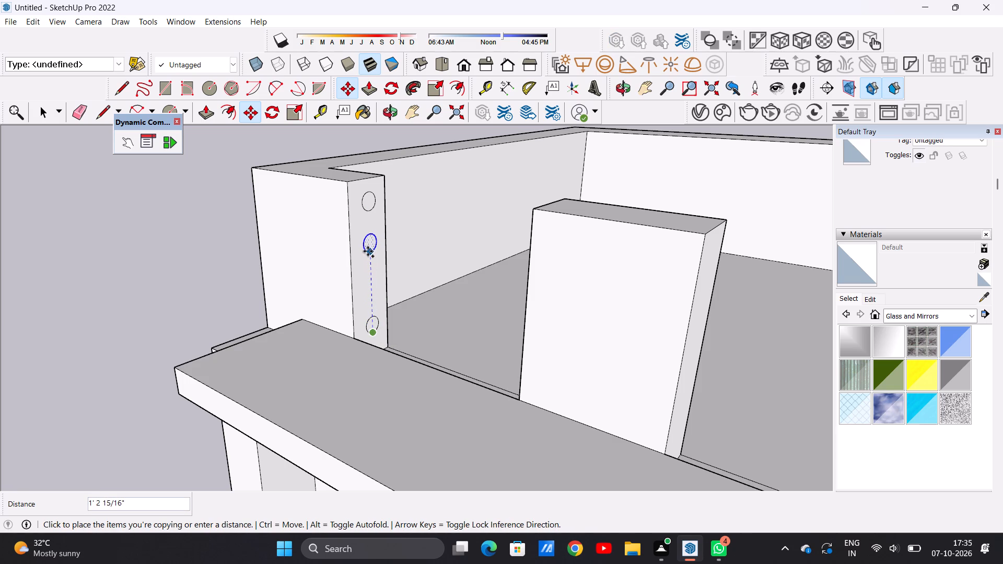
pyautogui.click(368, 251)
pyautogui.click(368, 251)
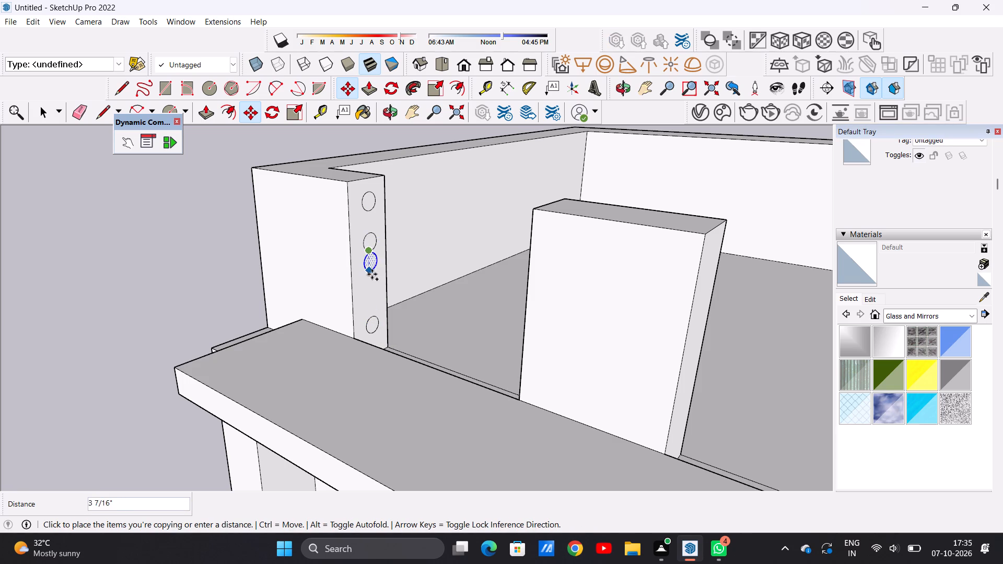
pyautogui.click(370, 291)
pyautogui.press('space')
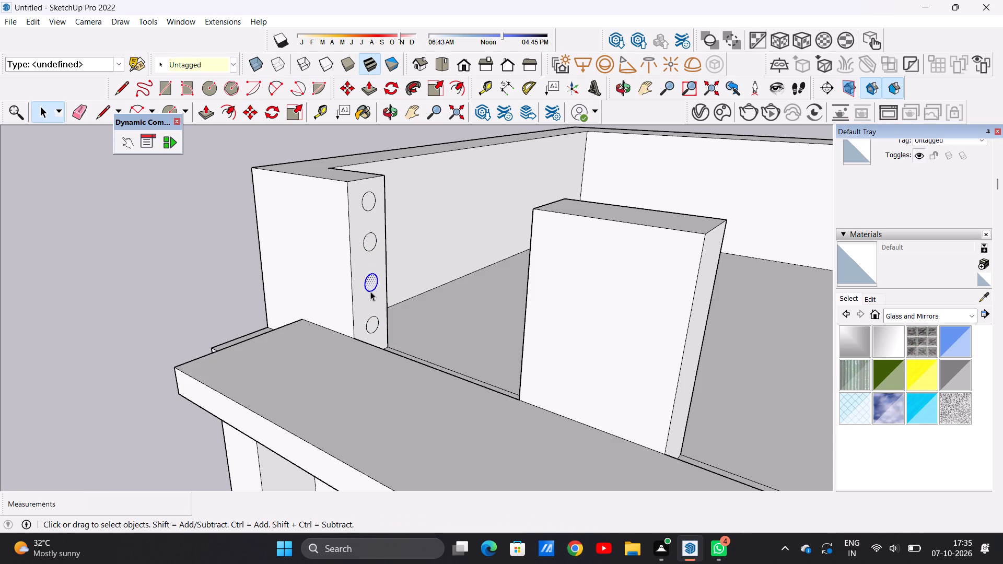
pyautogui.click(225, 237)
# Push/Pull the top circle about 9' 7 3/16" through the intermediate pier to the central bay's side wall.
pyautogui.press('p')
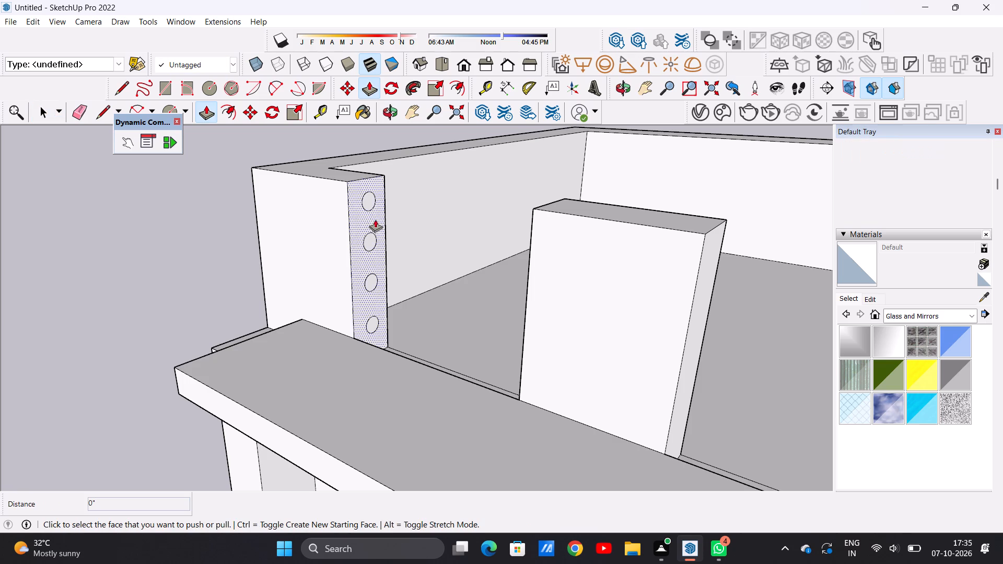
pyautogui.click(368, 194)
pyautogui.scroll(-11, 438, 202)
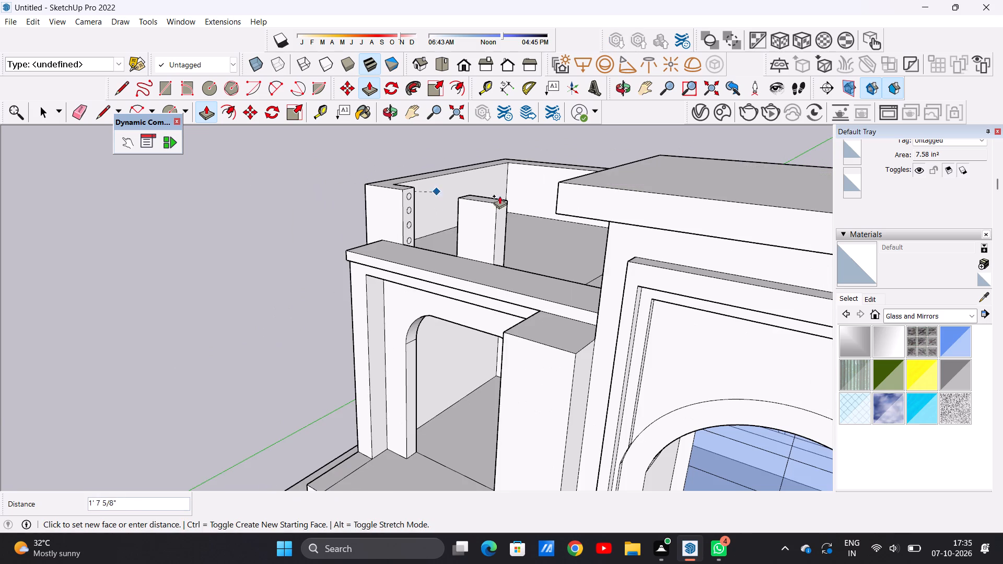
pyautogui.moveTo(523, 220); pyautogui.dragTo(643, 205, button='middle')
pyautogui.scroll(8, 643, 205)
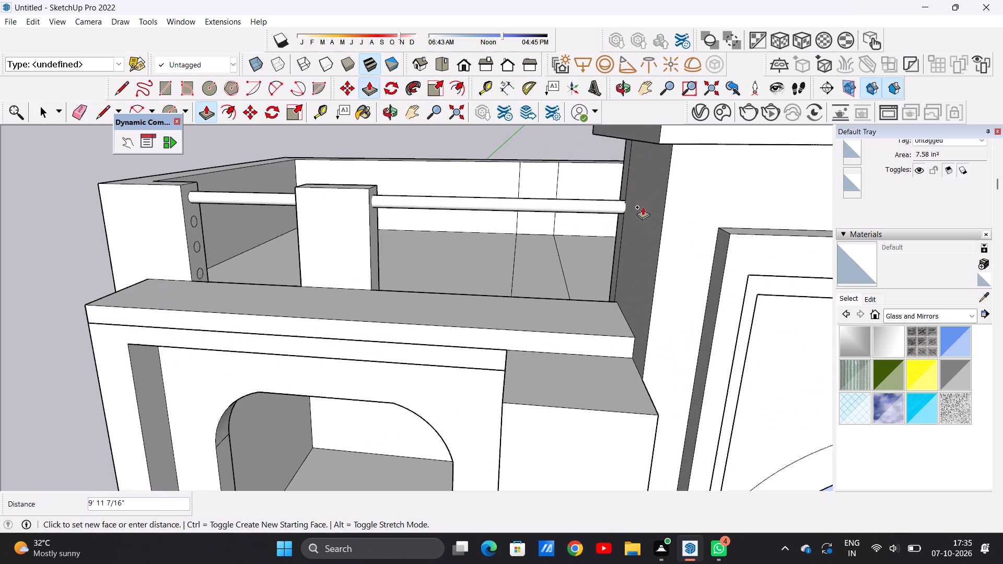
pyautogui.click(636, 190)
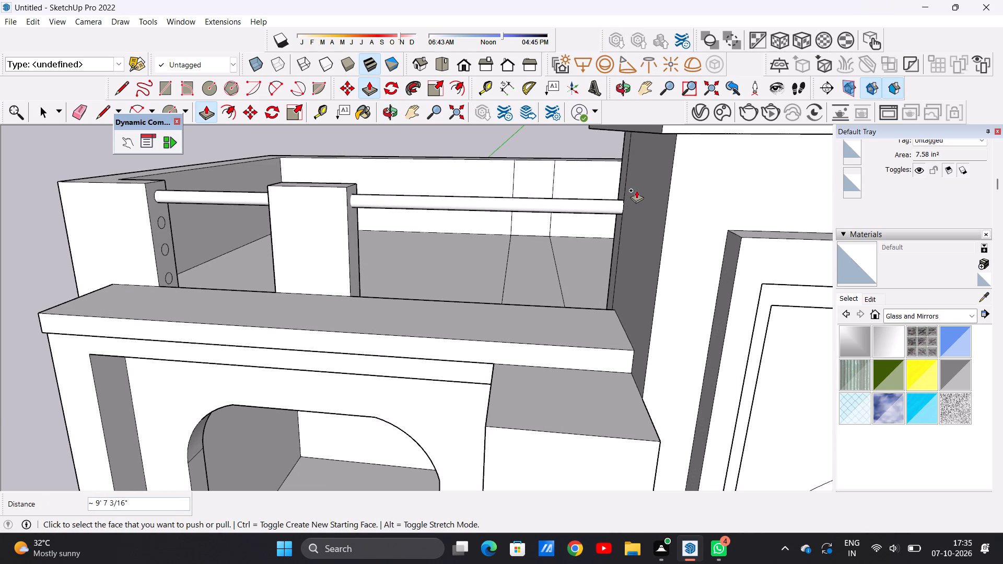
# Push/Pull the second circle from the top about 9' 7 3/16" through the intermediate pier to the central bay's side wall.
pyautogui.scroll(-10, 599, 237)
pyautogui.moveTo(544, 240); pyautogui.dragTo(447, 238, button='middle')
pyautogui.scroll(10, 463, 241)
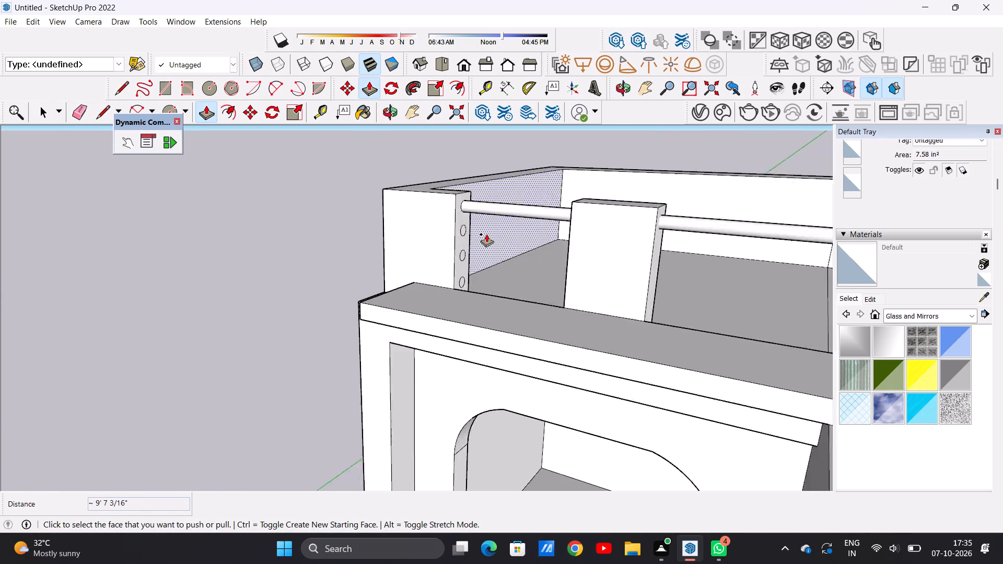
pyautogui.scroll(8, 486, 234)
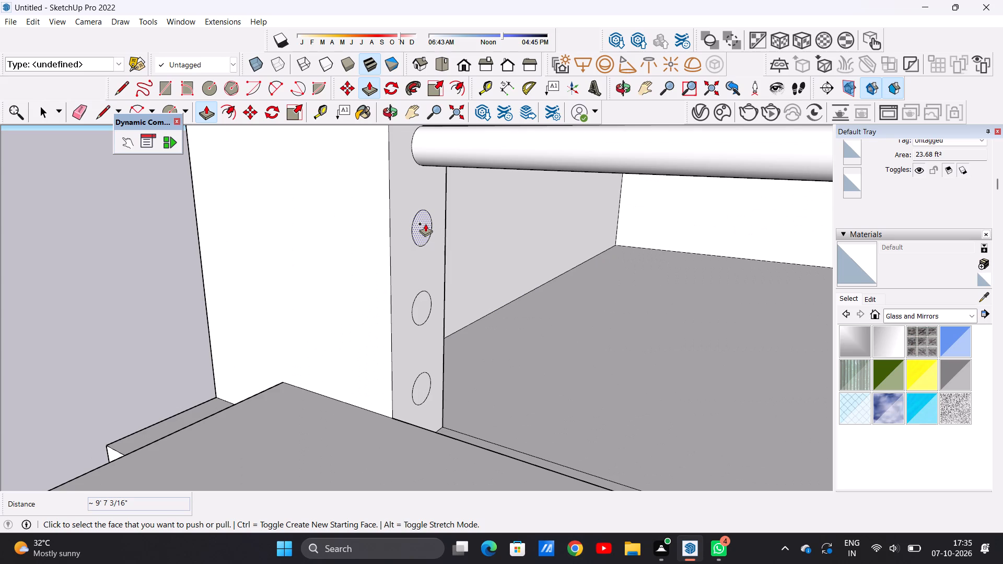
pyautogui.click(425, 224)
pyautogui.scroll(-4, 547, 269)
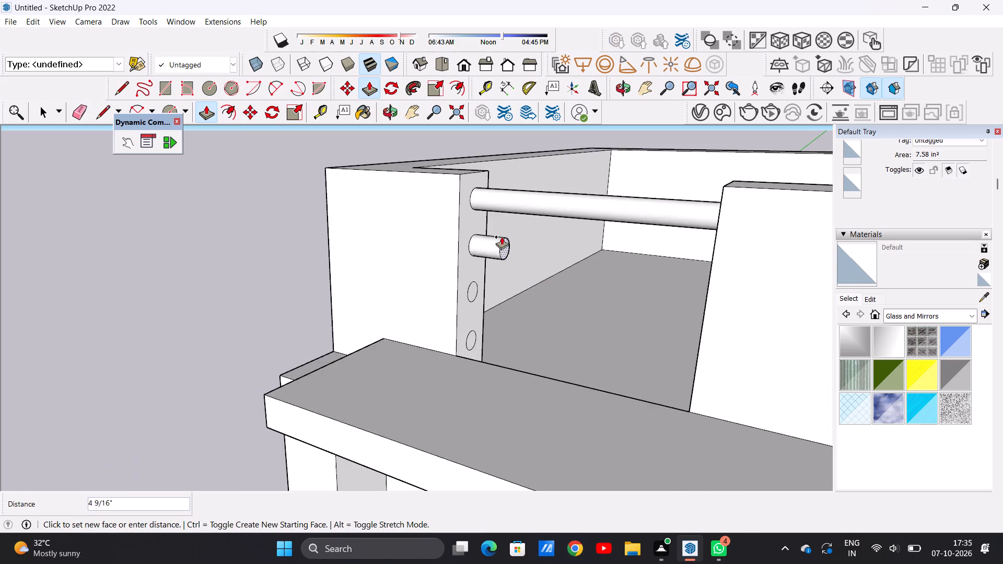
pyautogui.scroll(-3, 501, 237)
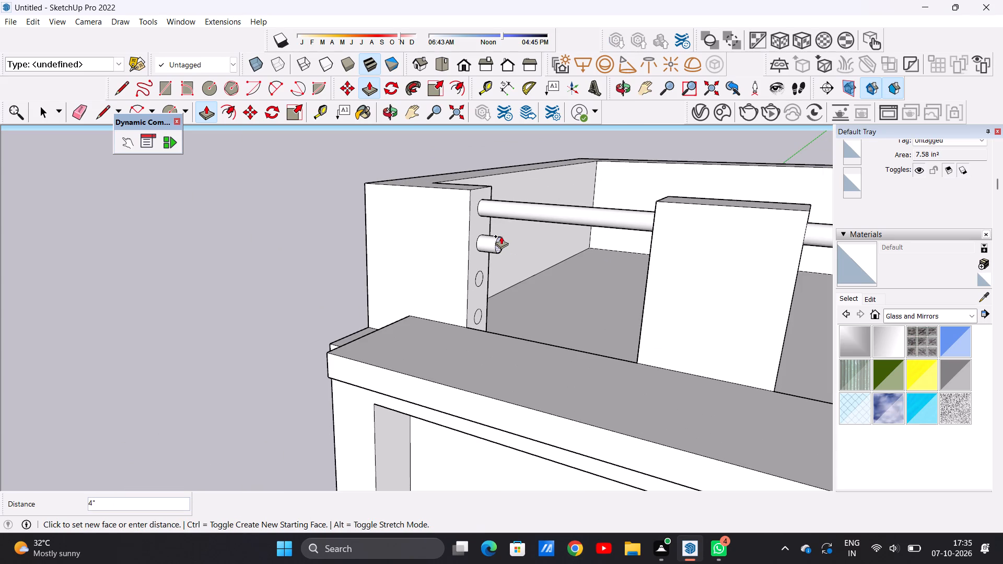
pyautogui.scroll(-5, 564, 237)
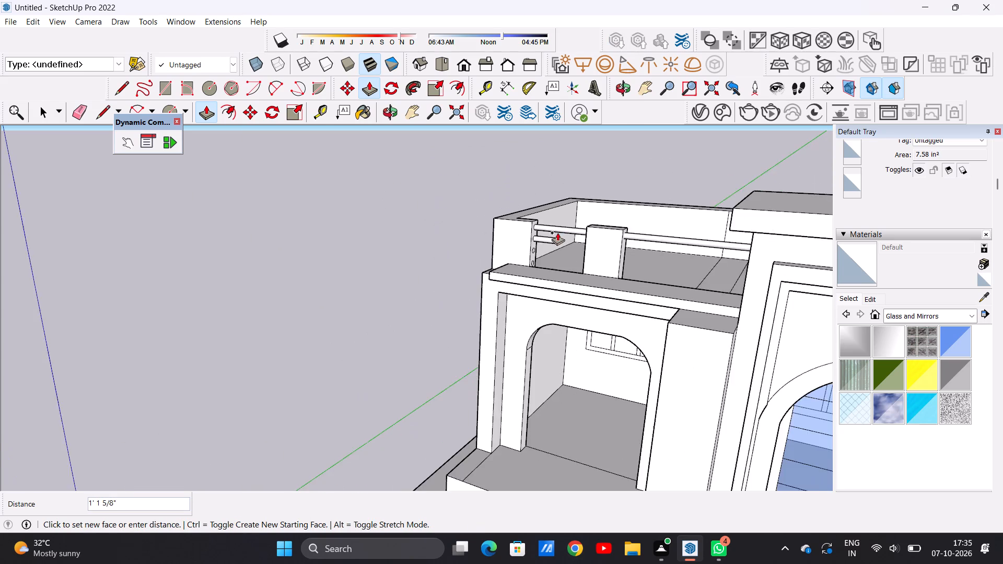
pyautogui.scroll(-5, 557, 232)
pyautogui.moveTo(627, 243); pyautogui.dragTo(678, 243, button='middle')
pyautogui.scroll(13, 678, 243)
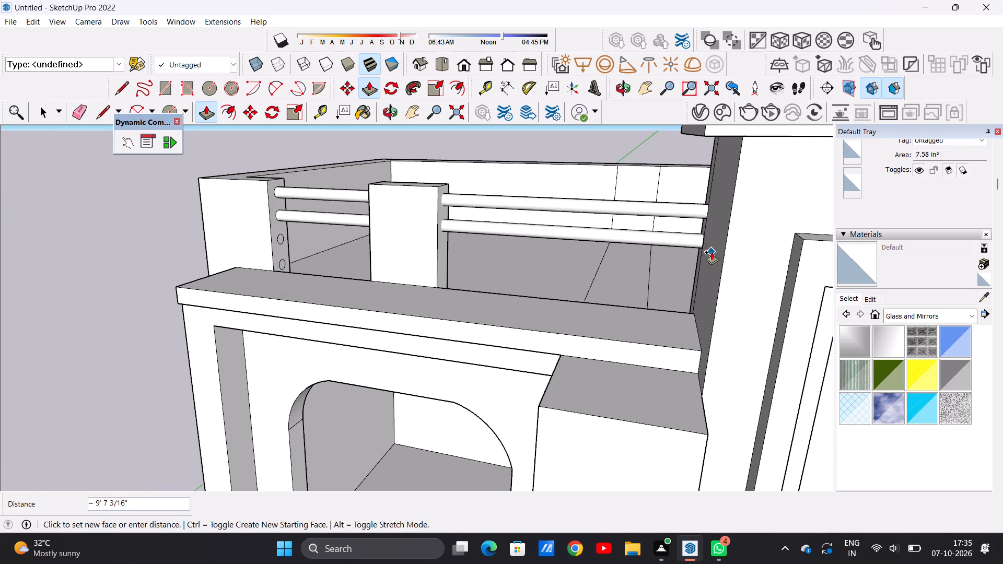
pyautogui.click(712, 226)
# Push/Pull the third circle from the top about 9' 7 3/16" through the intermediate pier to the central bay's side wall.
pyautogui.scroll(-2, 627, 247)
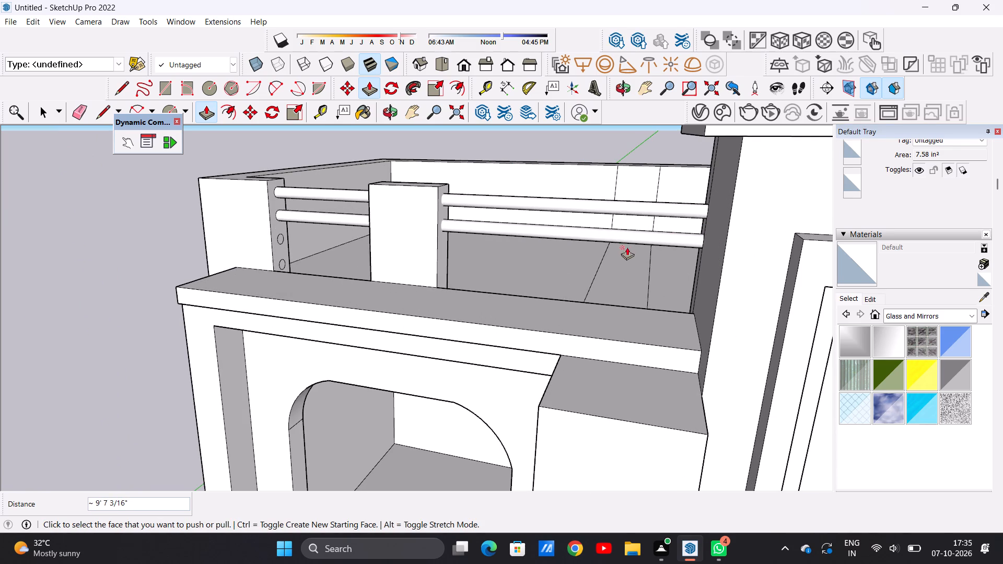
pyautogui.scroll(-2, 627, 247)
pyautogui.scroll(9, 328, 231)
pyautogui.click(314, 238)
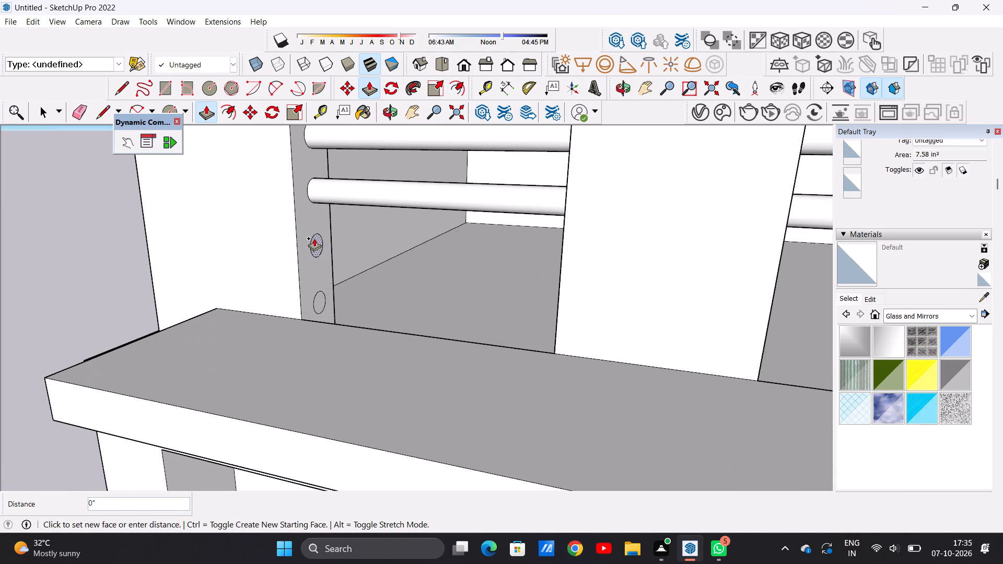
pyautogui.scroll(-10, 485, 241)
pyautogui.scroll(6, 611, 248)
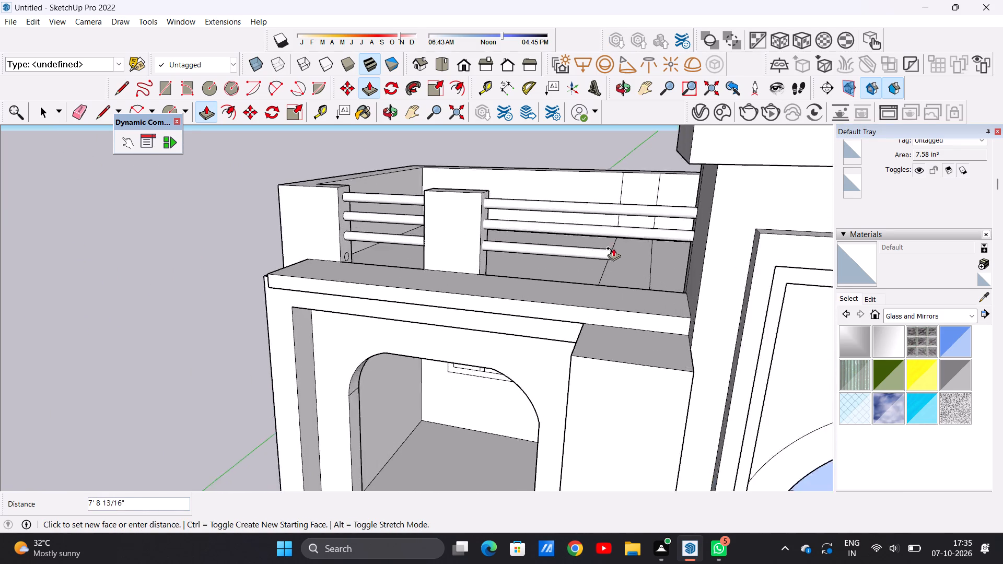
pyautogui.scroll(5, 613, 248)
pyautogui.moveTo(622, 254); pyautogui.dragTo(662, 257, button='middle')
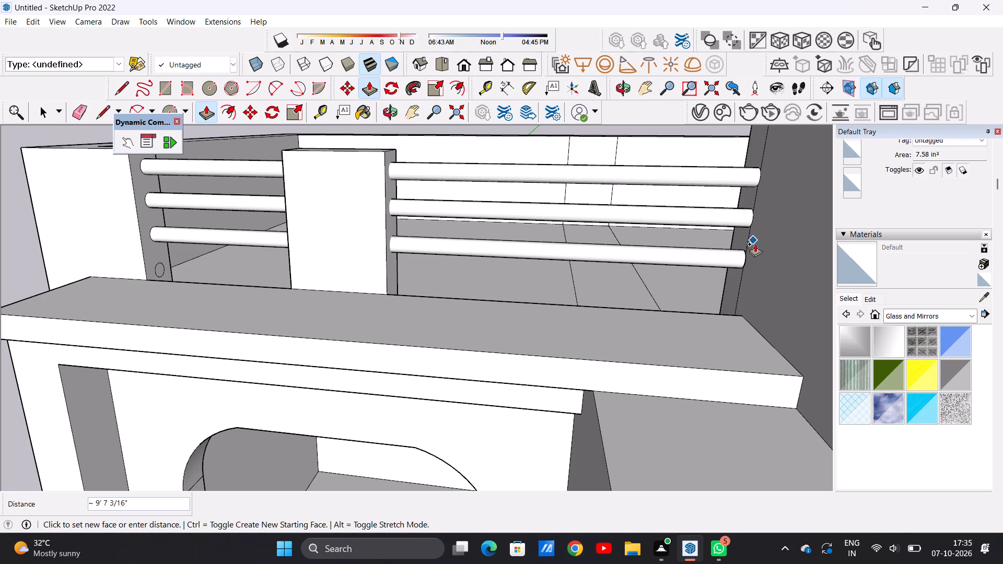
pyautogui.click(758, 244)
# Push/Pull the bottom circle on the corner pier through the intermediate pier to the central bay's side wall, forming the fourth rail.
pyautogui.scroll(-5, 587, 252)
pyautogui.scroll(4, 319, 248)
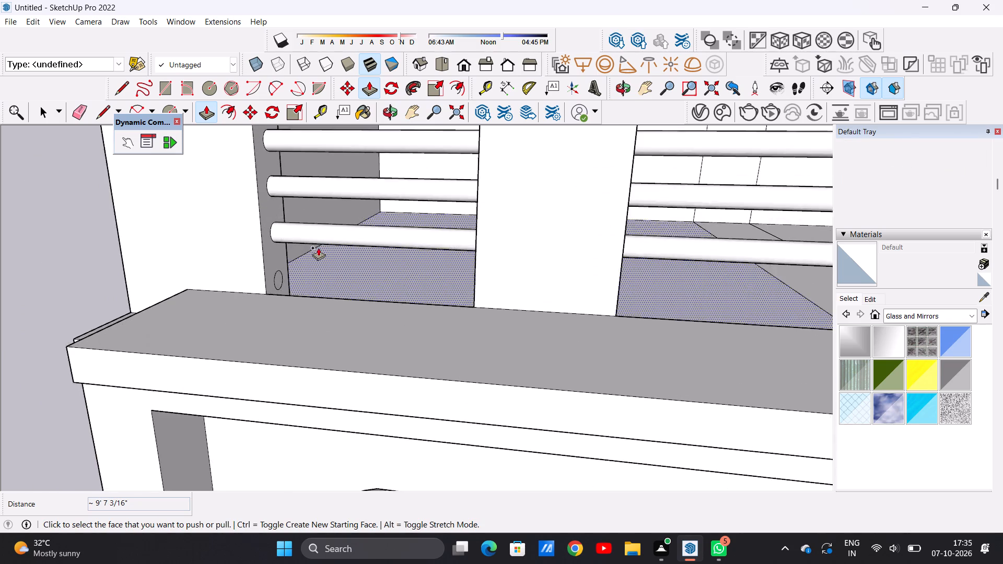
pyautogui.scroll(6, 318, 248)
pyautogui.click(246, 289)
pyautogui.scroll(-10, 458, 285)
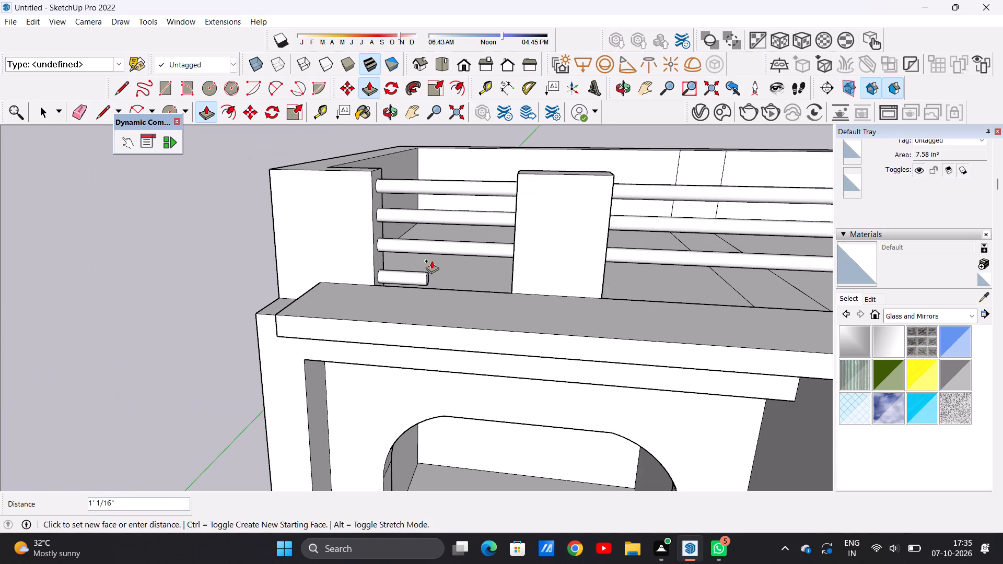
pyautogui.scroll(-1, 530, 262)
pyautogui.scroll(1, 530, 262)
pyautogui.scroll(-6, 529, 262)
pyautogui.scroll(4, 754, 276)
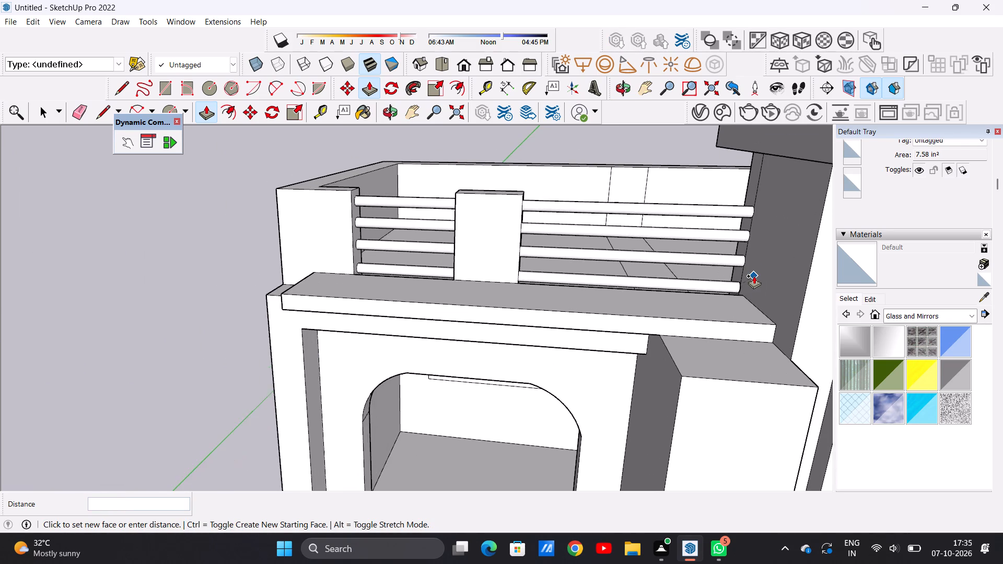
pyautogui.click(754, 275)
pyautogui.press('space')
# Examine the whole facade from the front, including the roof rails on both sides of the central bay.
pyautogui.scroll(-17, 614, 277)
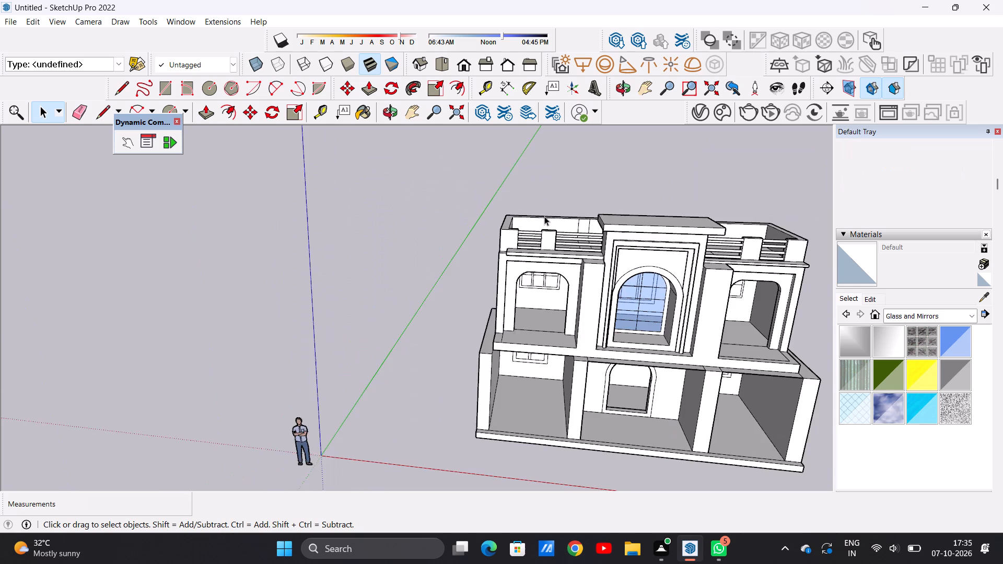
pyautogui.scroll(-4, 544, 216)
pyautogui.moveTo(607, 261); pyautogui.dragTo(608, 206, button='middle')
pyautogui.scroll(5, 615, 245)
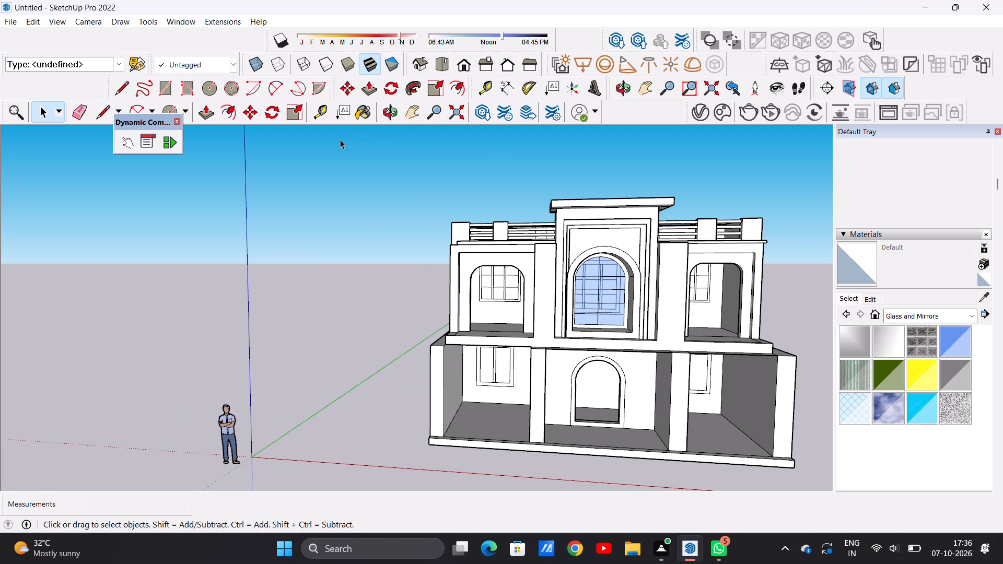
pyautogui.scroll(-20, 266, 296)
pyautogui.scroll(-12, 266, 296)
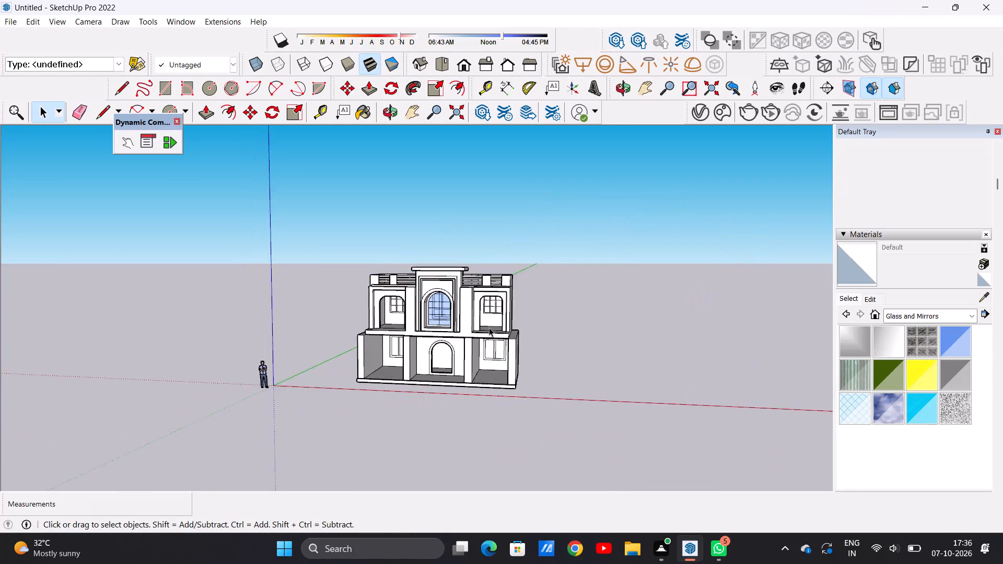
pyautogui.scroll(6, 489, 327)
pyautogui.scroll(4, 387, 314)
pyautogui.scroll(-9, 445, 302)
# Select the entire building and move it about 56' 9 1/4" from its bottom front corner, farther back from the origin.
pyautogui.moveTo(485, 314); pyautogui.dragTo(494, 392, button='middle')
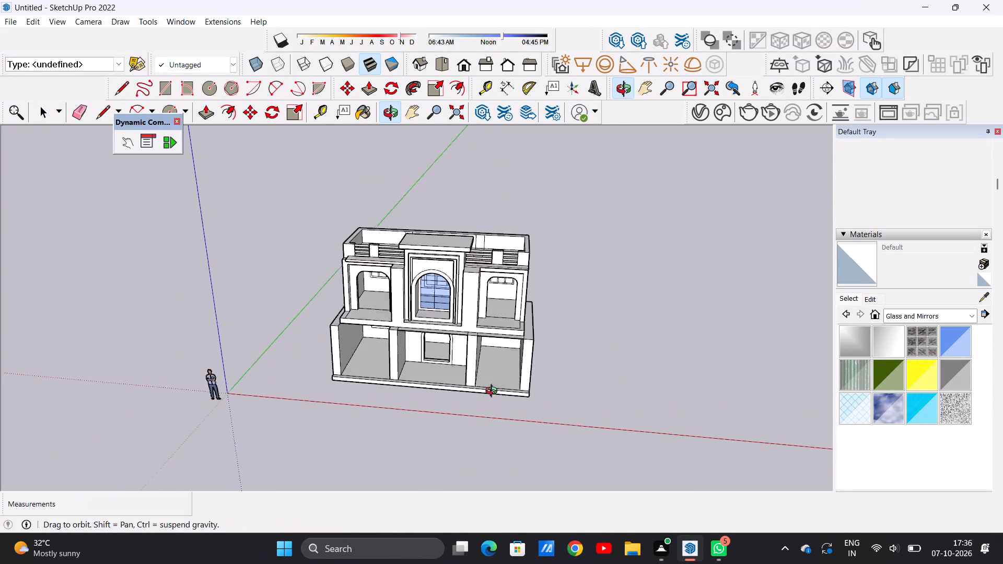
pyautogui.moveTo(494, 392); pyautogui.dragTo(494, 393, button='middle')
pyautogui.tripleClick(484, 322)
pyautogui.doubleClick(484, 322)
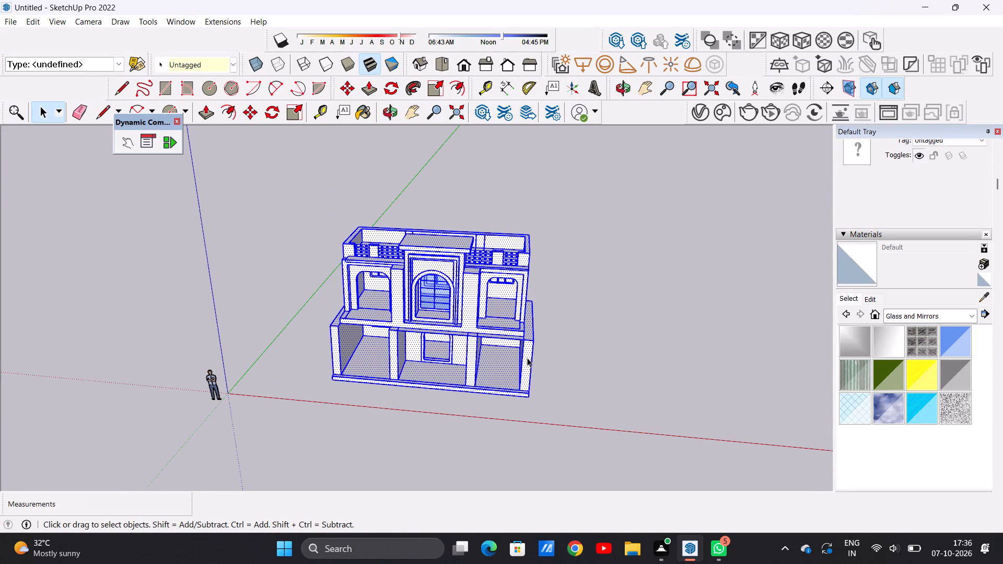
pyautogui.press('m')
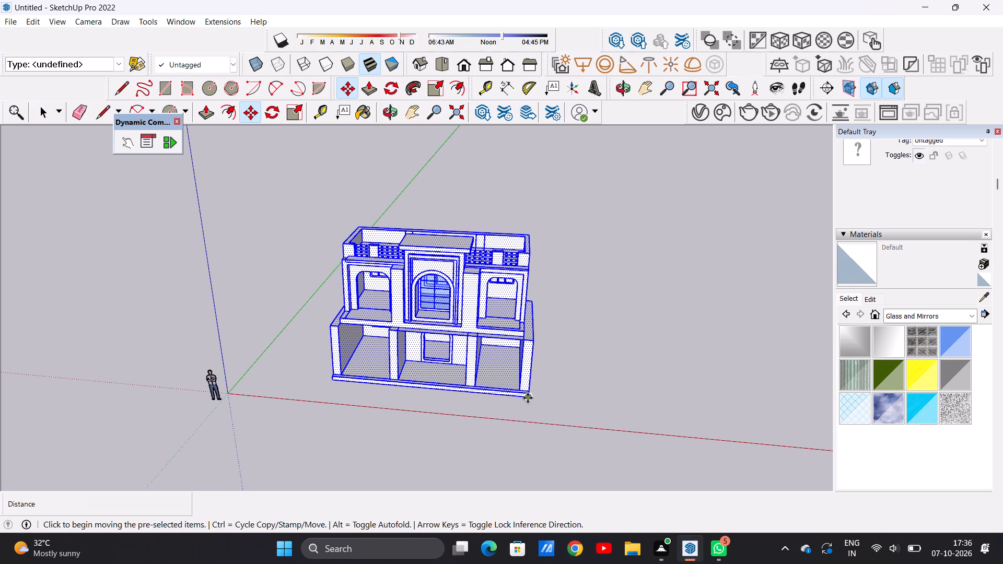
pyautogui.click(528, 397)
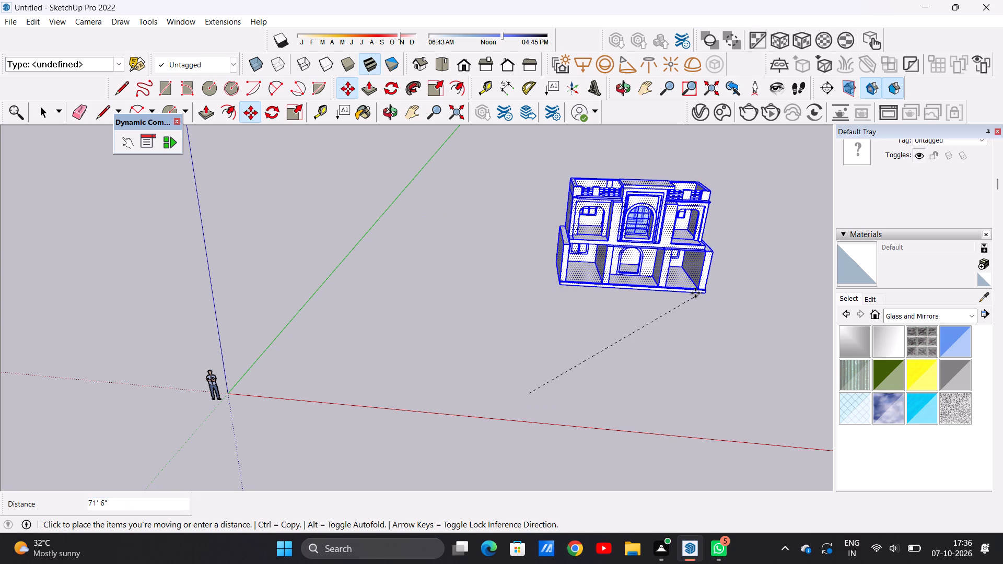
pyautogui.click(662, 301)
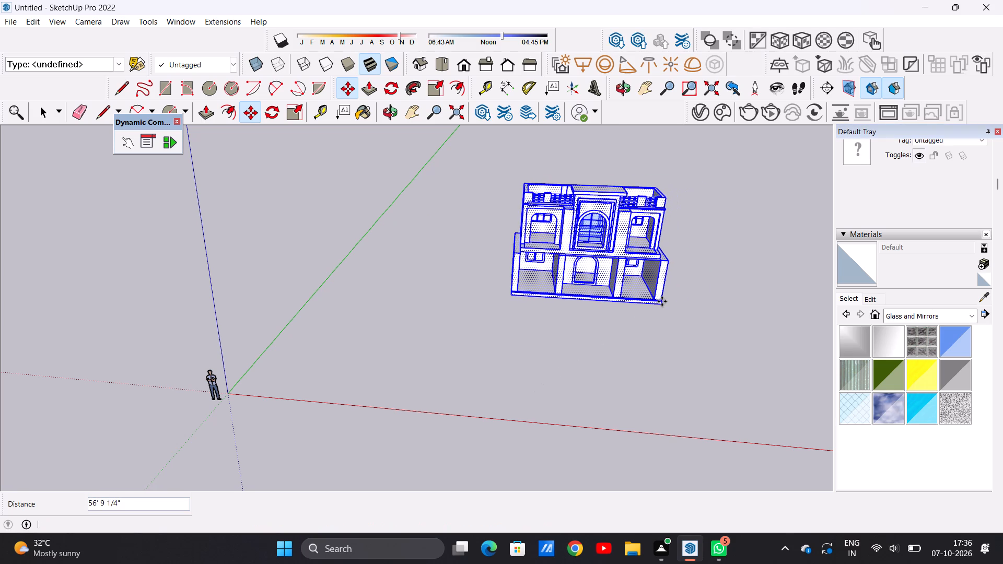
pyautogui.press('space')
pyautogui.click(576, 350)
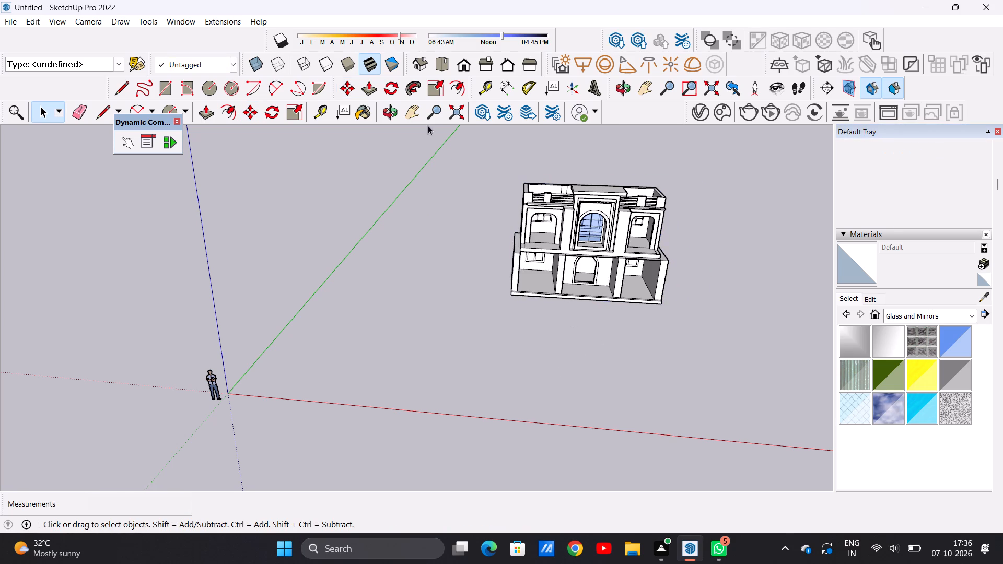
# Switch to the standard Front view and examine the whole building from the front and from above.
pyautogui.click(459, 63)
pyautogui.scroll(6, 607, 268)
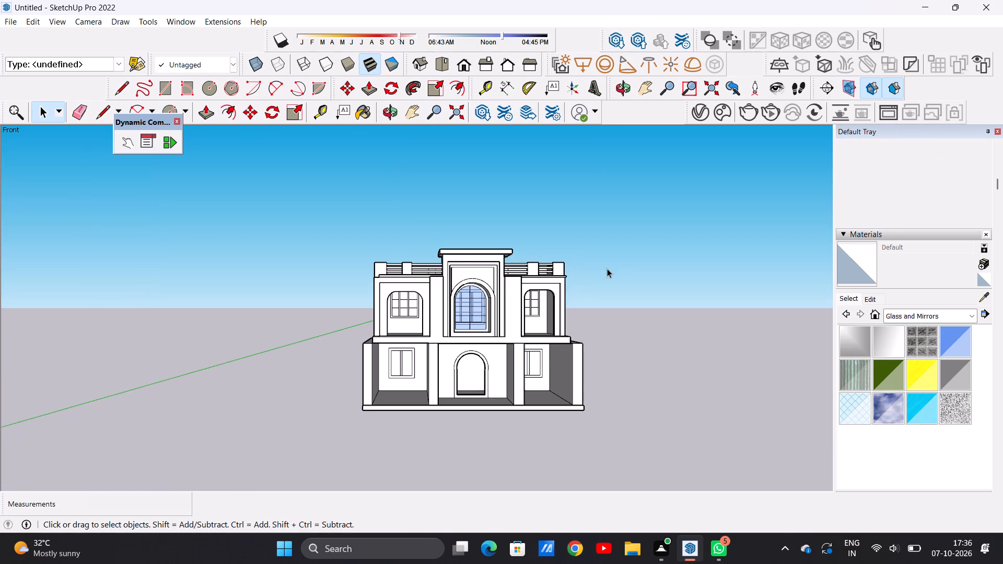
pyautogui.scroll(-2, 598, 271)
pyautogui.scroll(1, 593, 272)
pyautogui.scroll(-1, 589, 274)
pyautogui.scroll(5, 581, 349)
pyautogui.scroll(-5, 565, 325)
pyautogui.moveTo(550, 359); pyautogui.dragTo(540, 415, button='middle')
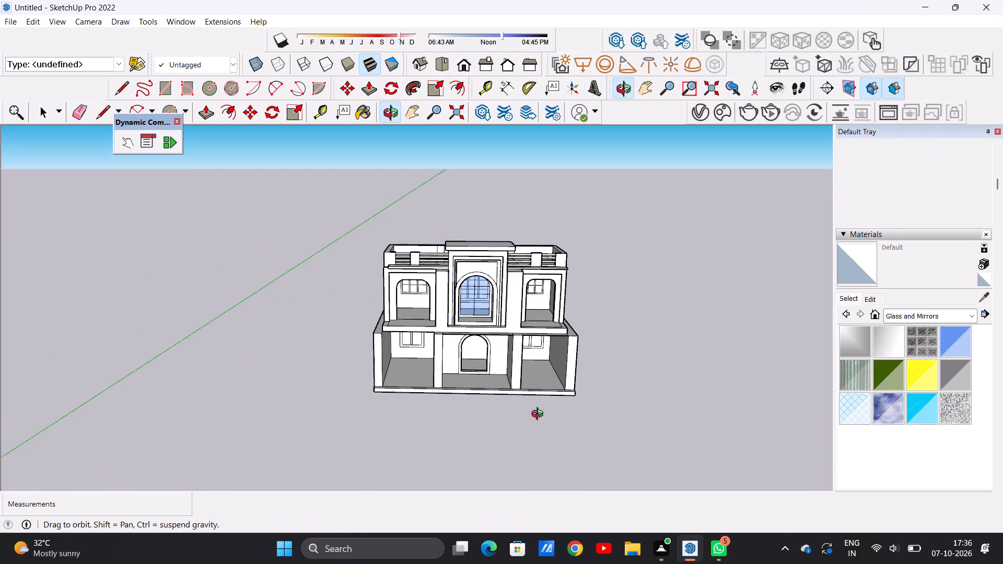
pyautogui.moveTo(540, 415); pyautogui.dragTo(548, 429, button='middle')
pyautogui.moveTo(428, 404); pyautogui.dragTo(429, 338, button='middle')
pyautogui.scroll(7, 424, 376)
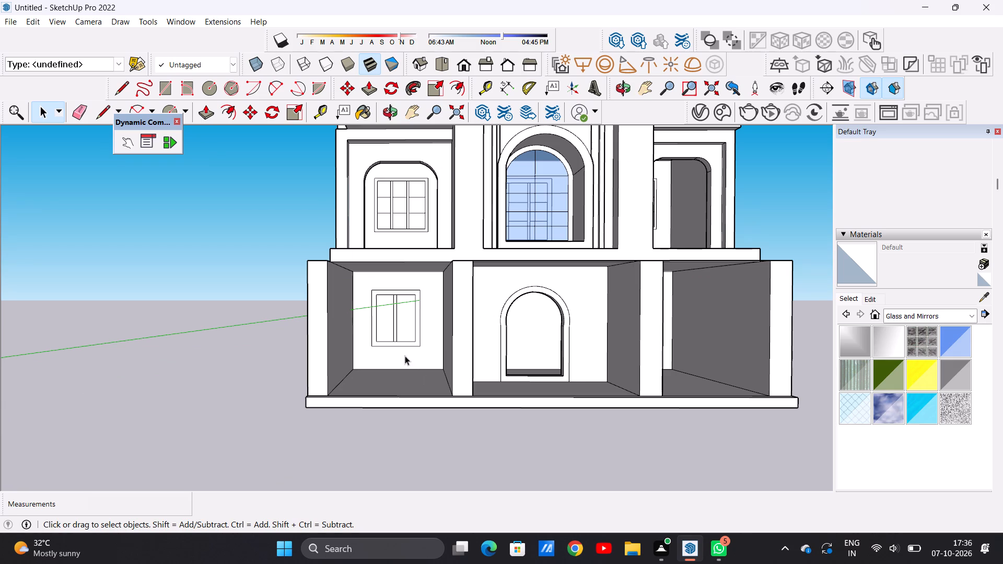
pyautogui.scroll(-18, 421, 304)
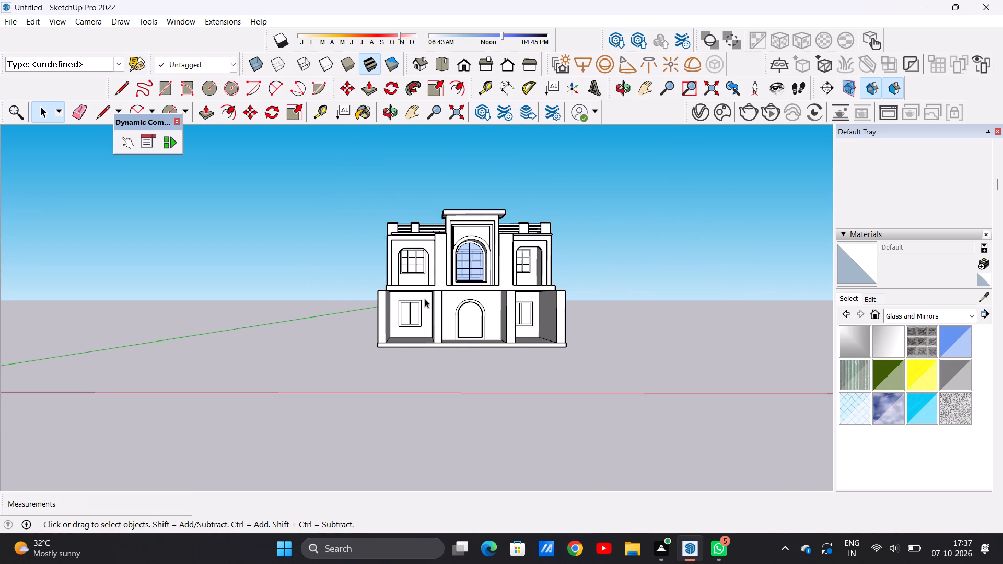
pyautogui.moveTo(425, 299); pyautogui.dragTo(422, 405, button='middle')
pyautogui.scroll(2, 409, 336)
pyautogui.scroll(-1, 409, 336)
pyautogui.scroll(4, 409, 336)
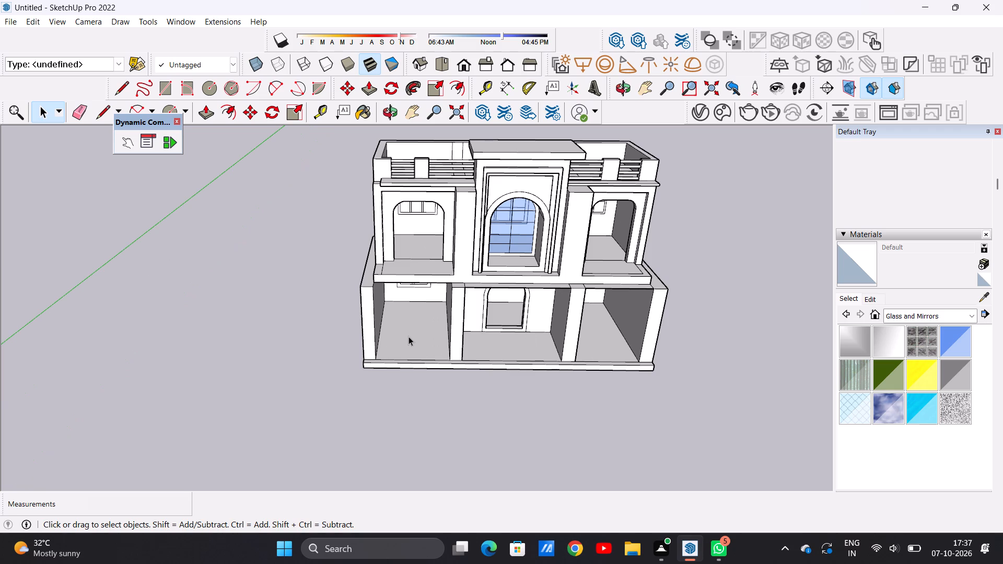
# Examine the ground-floor rooms up close, especially the two-pane window and the central arched opening.
pyautogui.moveTo(436, 346); pyautogui.dragTo(435, 396, button='middle')
pyautogui.scroll(4, 436, 328)
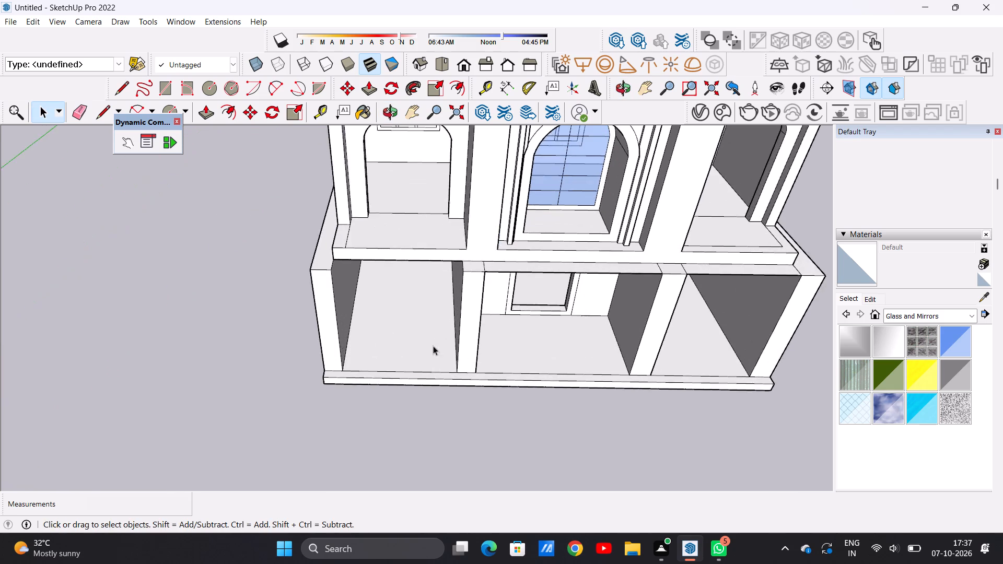
pyautogui.scroll(2, 433, 346)
pyautogui.moveTo(429, 366); pyautogui.dragTo(416, 221, button='middle')
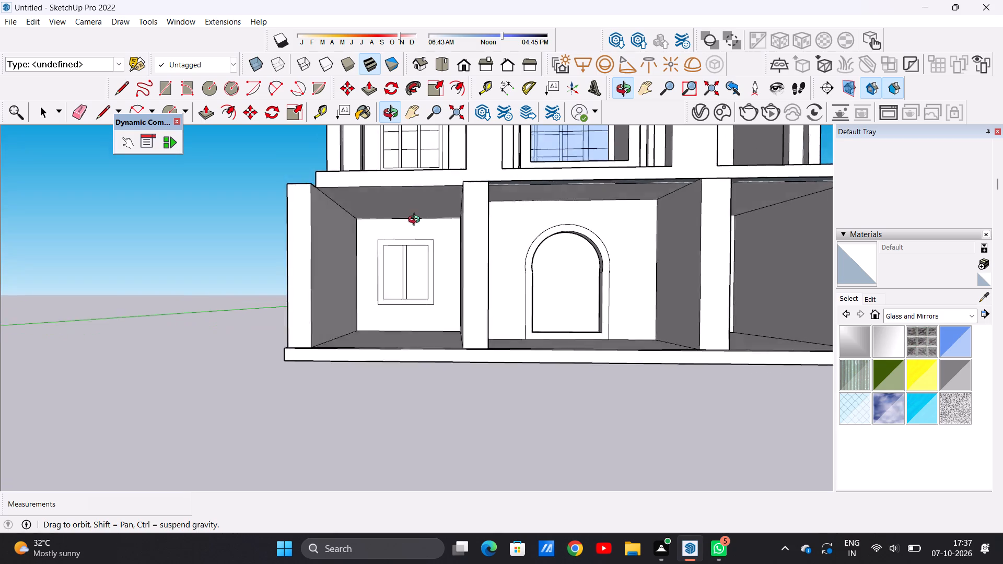
pyautogui.moveTo(416, 221); pyautogui.dragTo(427, 235, button='middle')
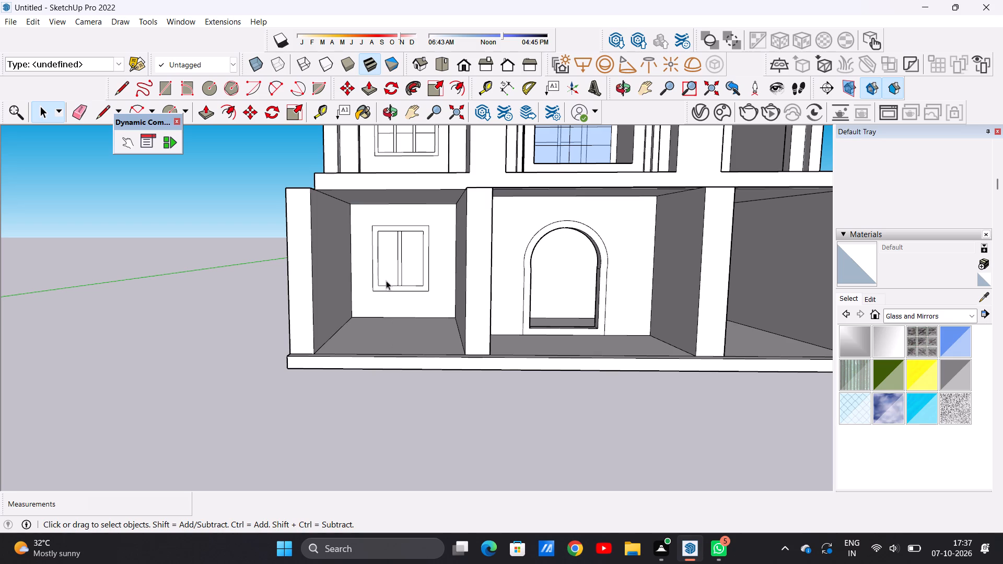
pyautogui.scroll(10, 425, 253)
pyautogui.scroll(5, 382, 256)
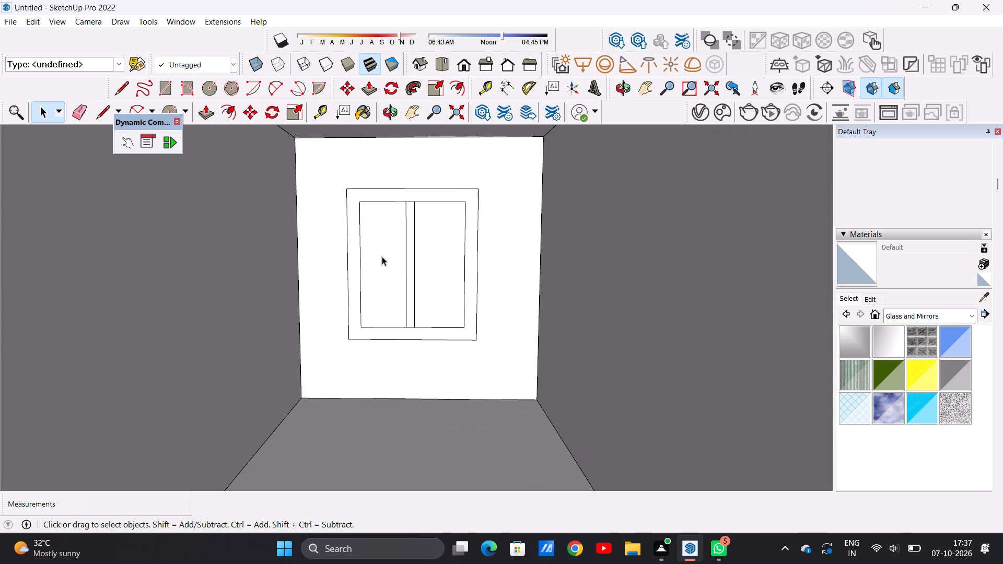
pyautogui.scroll(-17, 380, 258)
pyautogui.scroll(6, 384, 250)
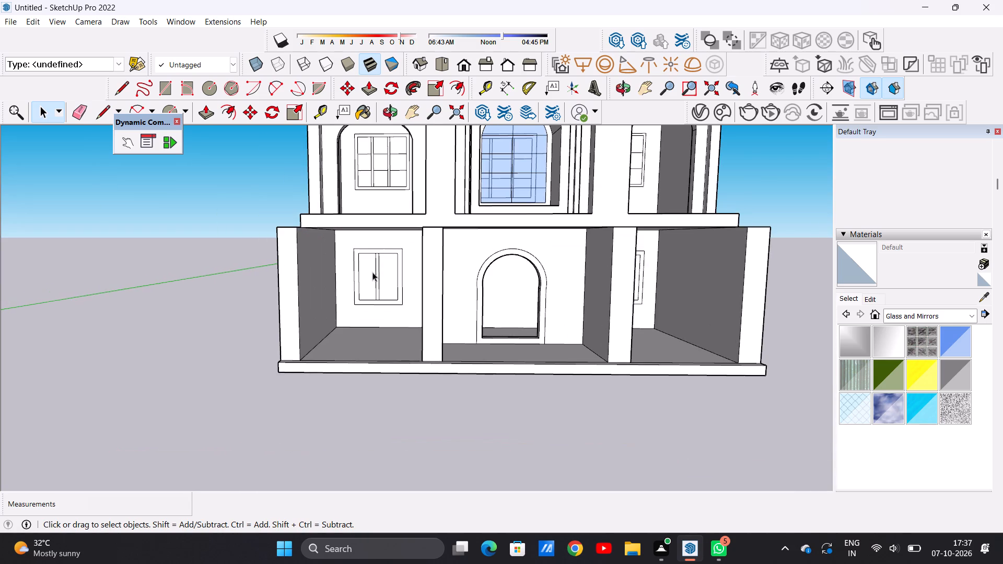
pyautogui.moveTo(376, 278); pyautogui.dragTo(376, 250, button='middle')
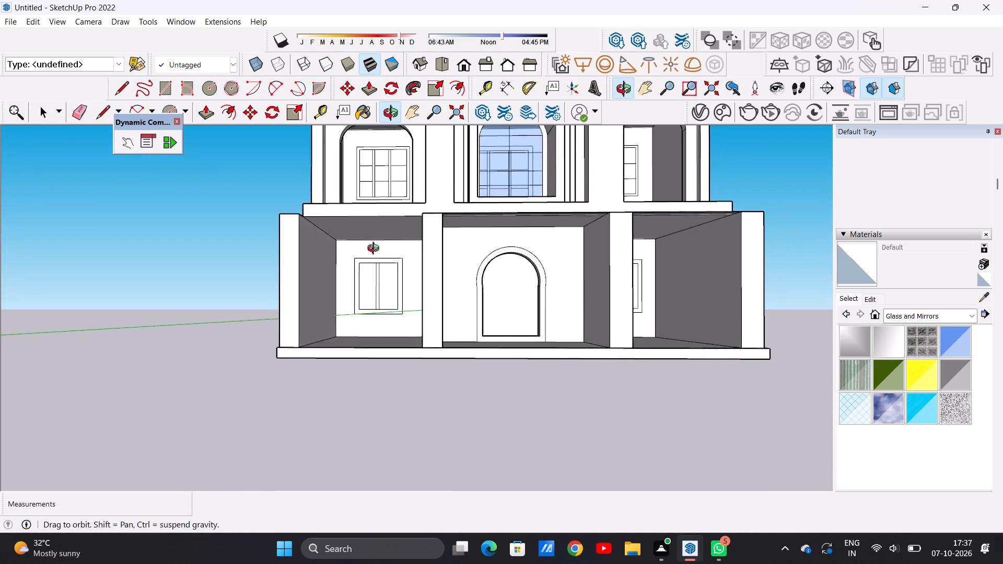
pyautogui.moveTo(376, 250); pyautogui.dragTo(372, 272, button='middle')
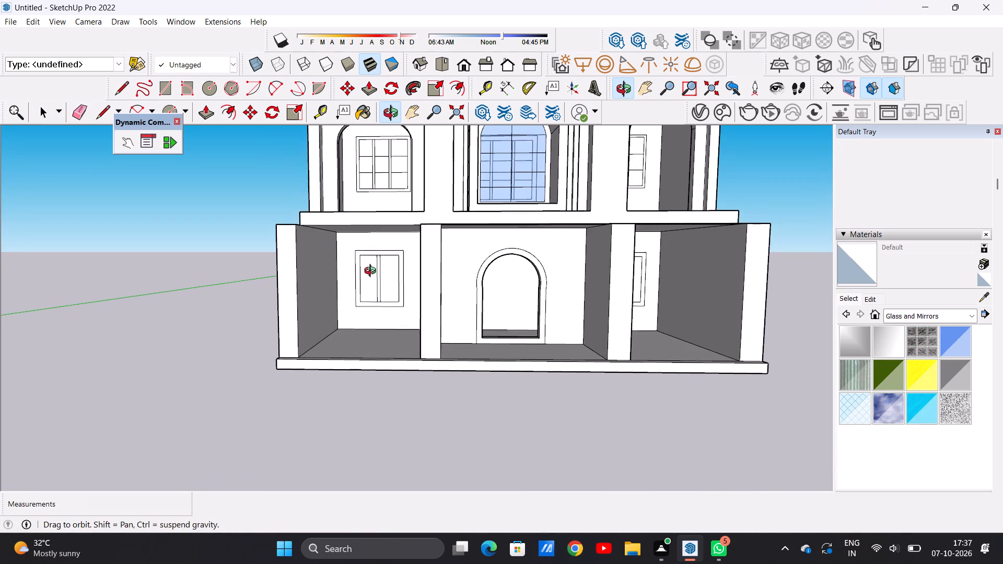
pyautogui.moveTo(372, 272); pyautogui.dragTo(386, 269, button='middle')
pyautogui.middleClick(382, 265)
pyautogui.middleClick(381, 265)
pyautogui.middleClick(378, 263)
pyautogui.middleClick(377, 262)
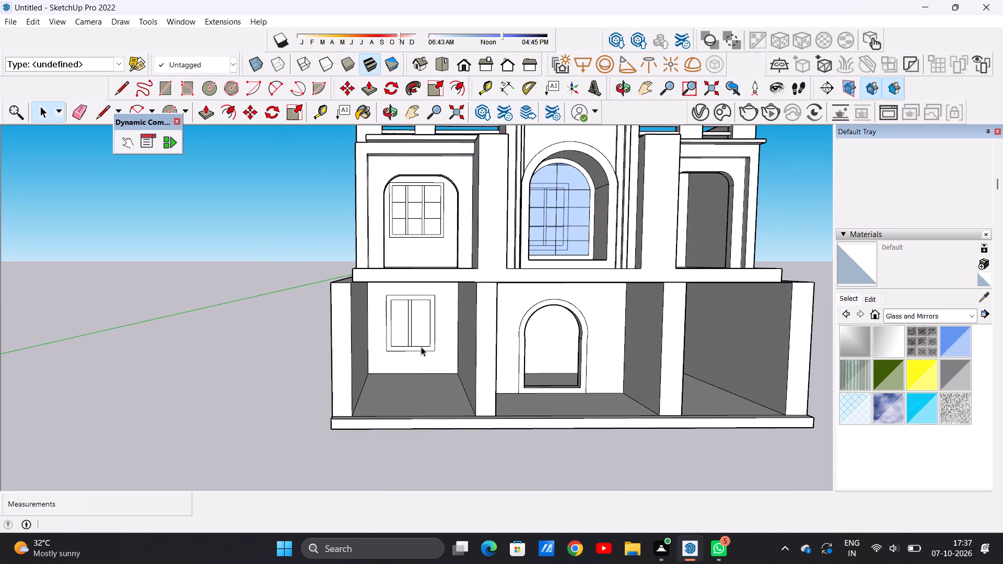
# Examine the left ground-floor bay up close, including its two-pane window, and compare it with the whole facade.
pyautogui.scroll(-4, 344, 288)
pyautogui.scroll(7, 447, 372)
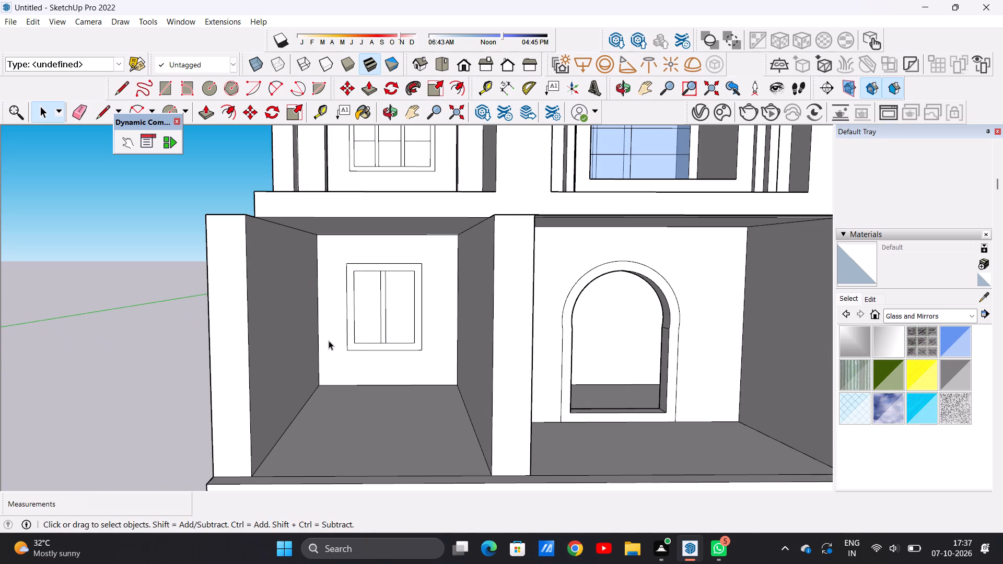
pyautogui.scroll(-6, 371, 323)
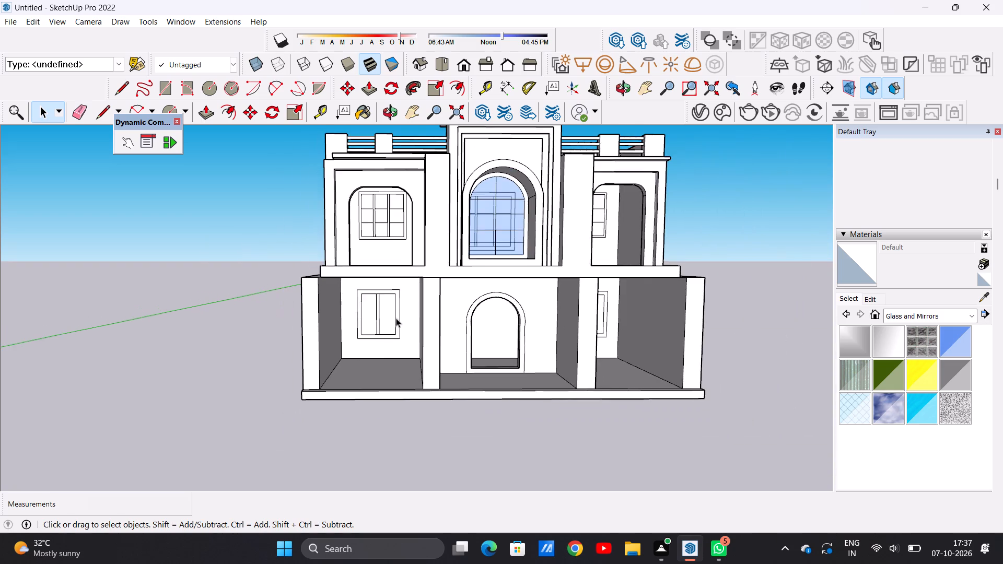
pyautogui.scroll(6, 393, 312)
pyautogui.scroll(-1, 378, 284)
pyautogui.scroll(3, 378, 284)
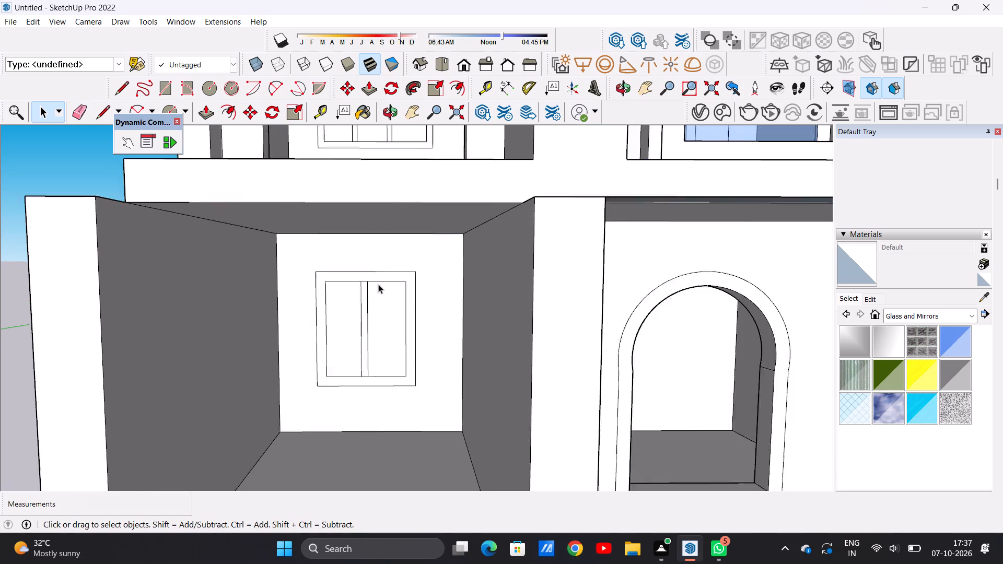
pyautogui.scroll(1, 378, 284)
pyautogui.scroll(-8, 378, 284)
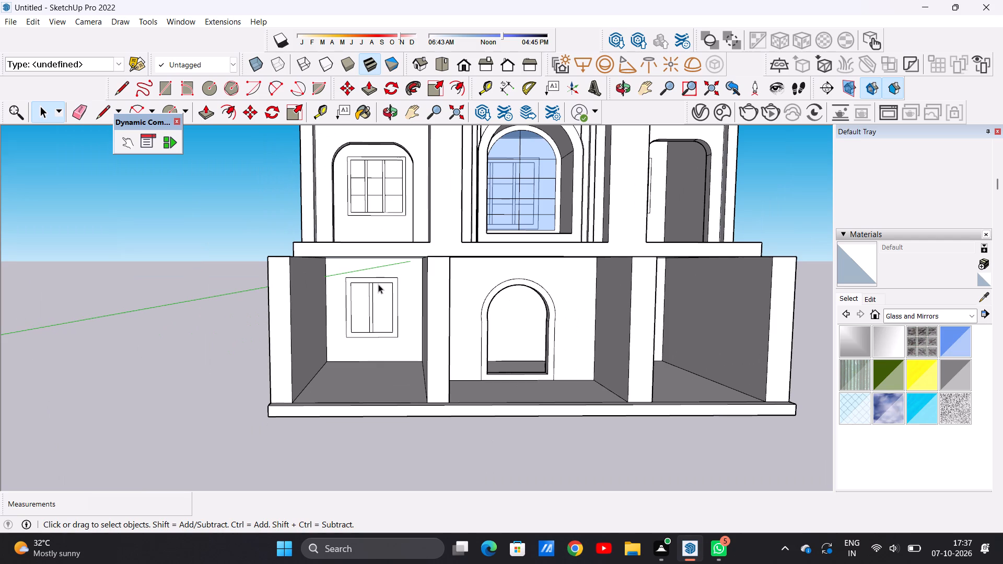
pyautogui.scroll(-6, 359, 313)
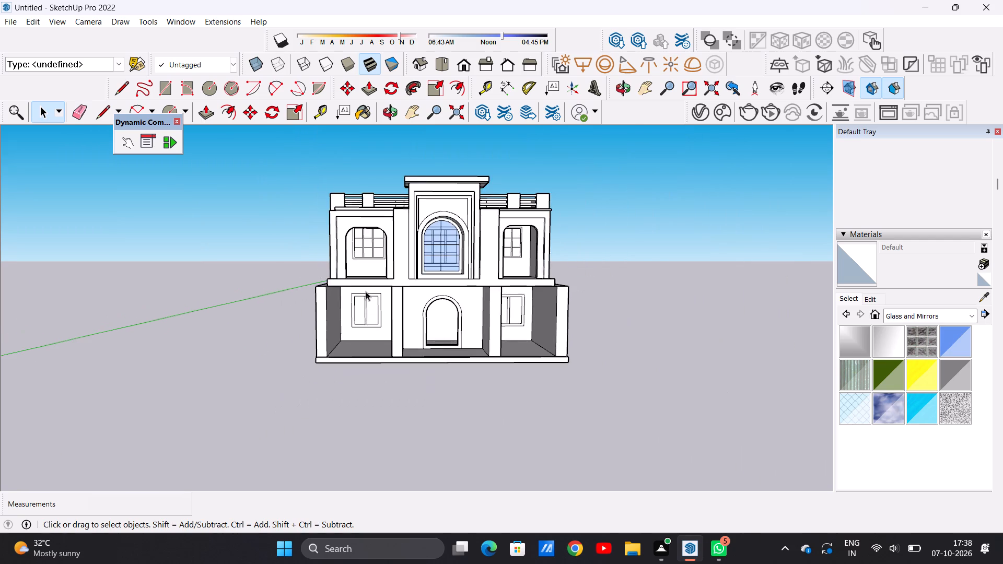
pyautogui.scroll(6, 366, 290)
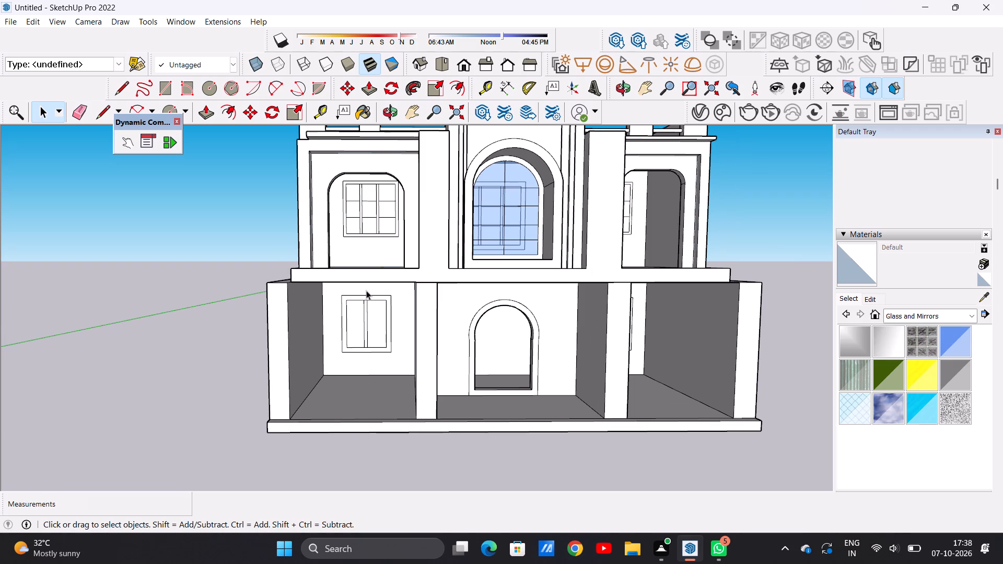
pyautogui.scroll(2, 354, 351)
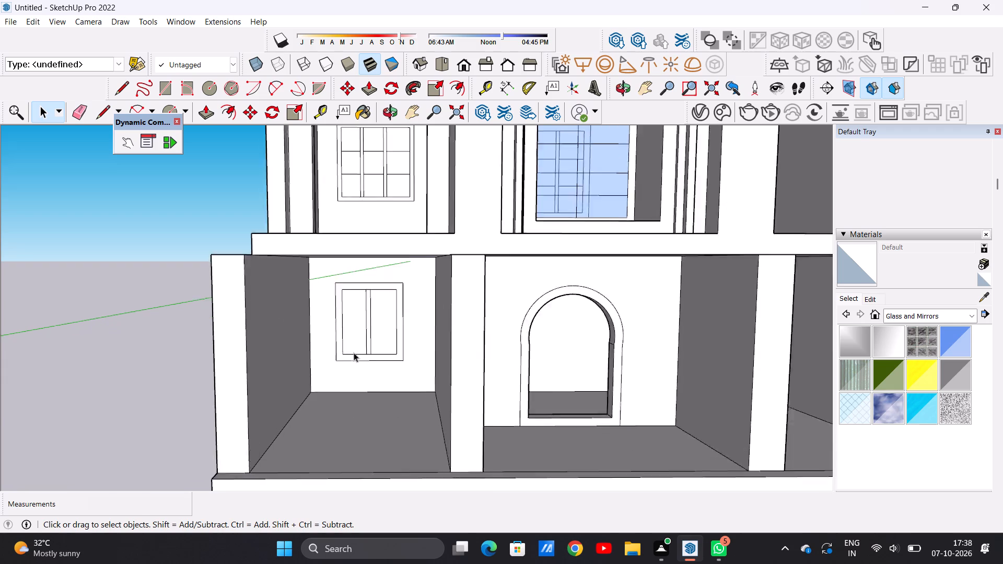
pyautogui.scroll(2, 354, 352)
pyautogui.scroll(-4, 356, 354)
# Draw a rectangle about 9' 3" by 1' 3 7/16" across the top of the open left ground-floor bay, below the slab.
pyautogui.middleClick(360, 345)
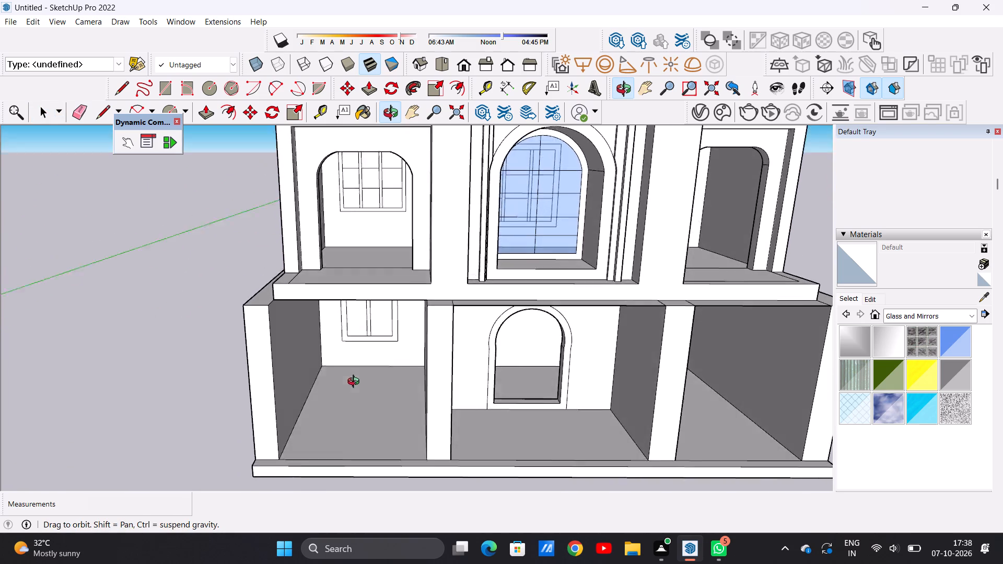
pyautogui.moveTo(361, 387); pyautogui.dragTo(365, 446, button='middle')
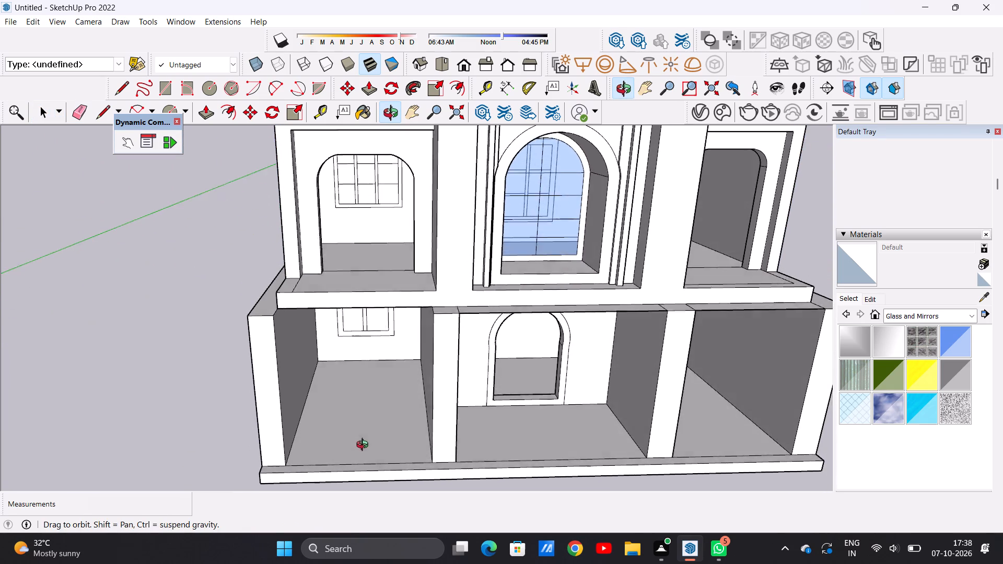
pyautogui.moveTo(365, 446); pyautogui.dragTo(358, 460, button='middle')
pyautogui.scroll(2, 354, 430)
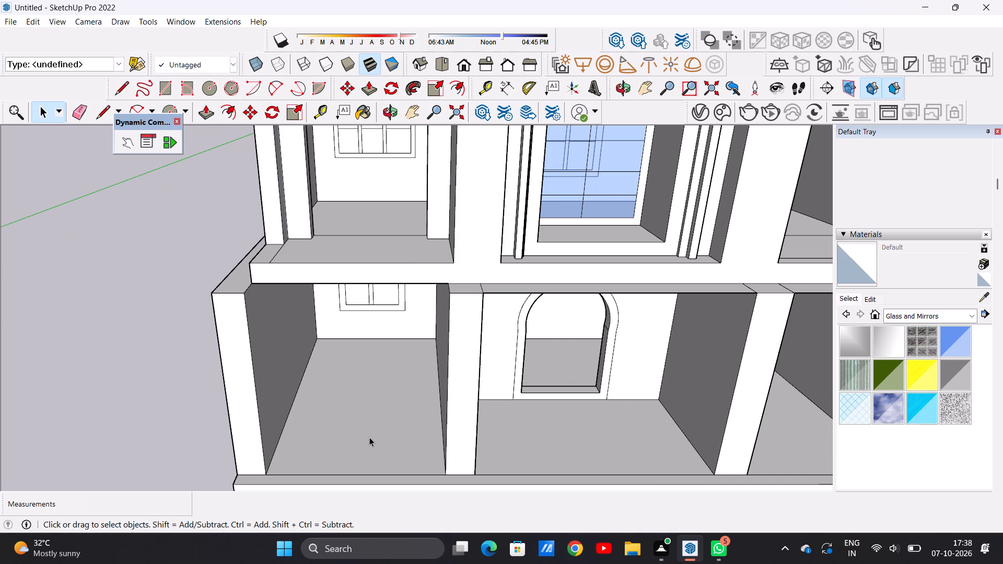
pyautogui.moveTo(362, 431); pyautogui.dragTo(366, 375, button='middle')
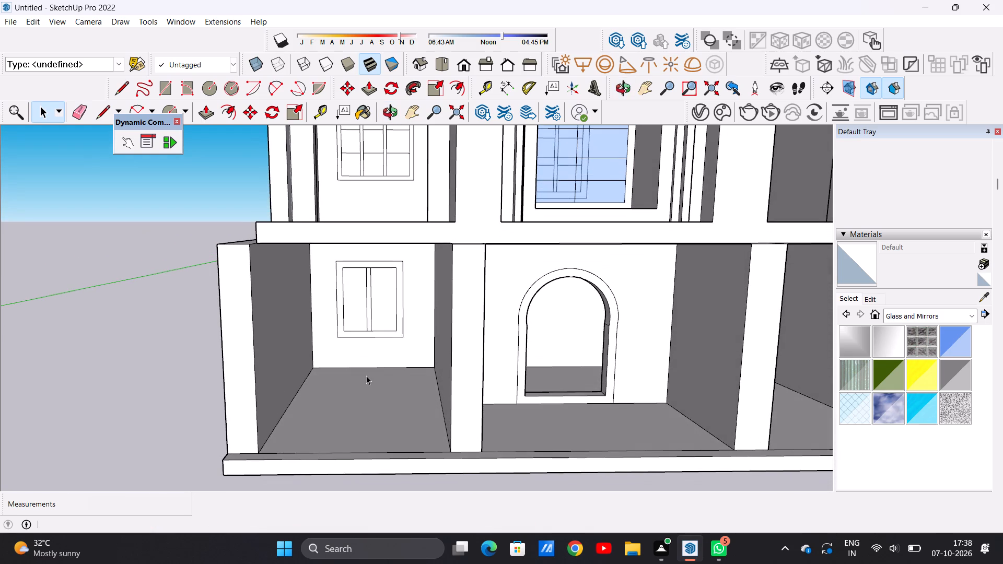
pyautogui.press('r')
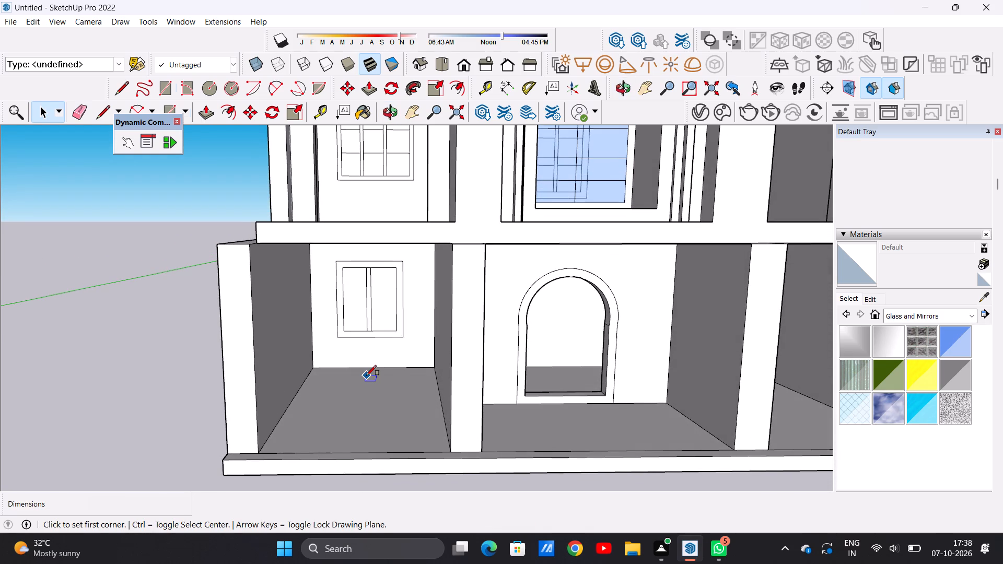
pyautogui.click(257, 244)
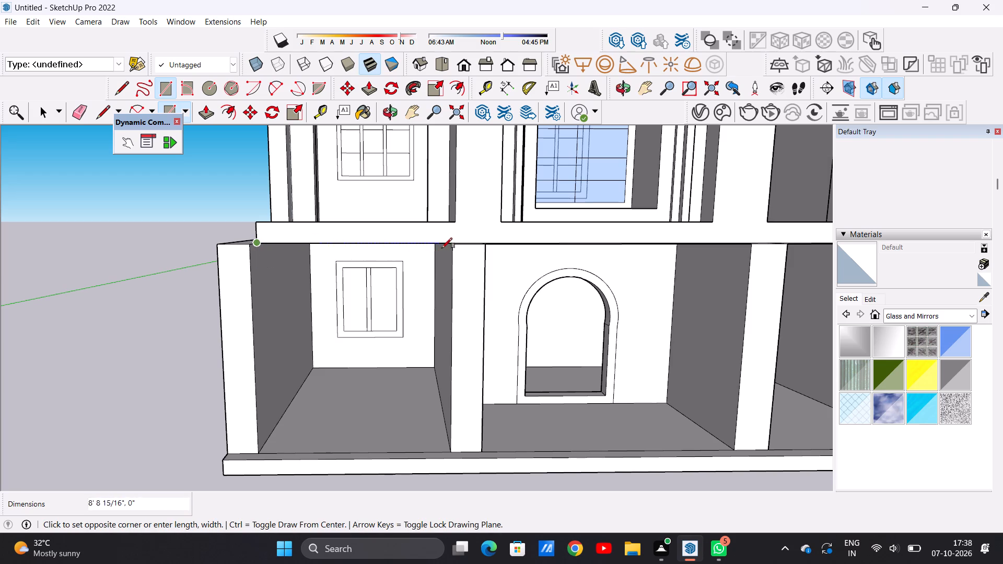
pyautogui.click(452, 244)
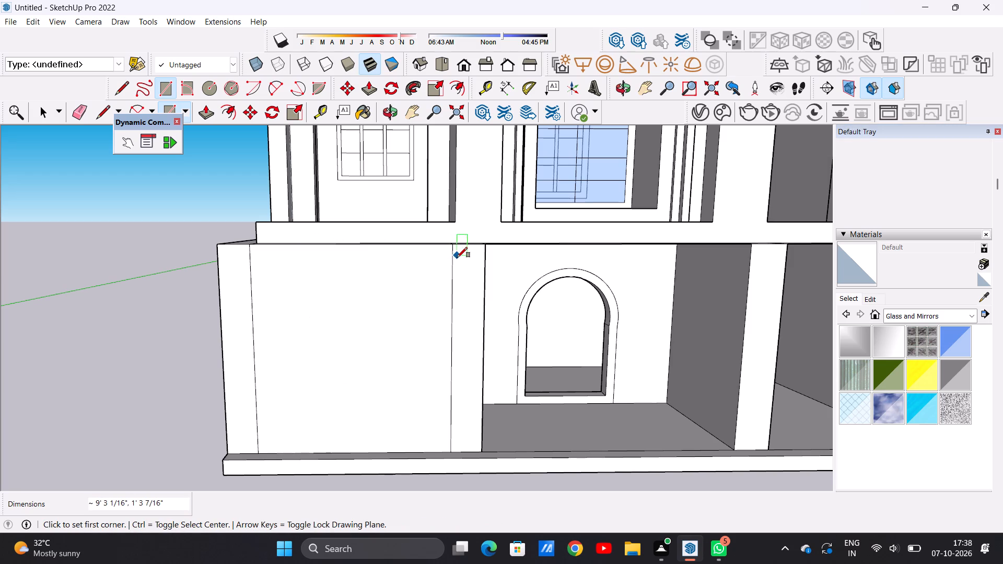
pyautogui.press('space')
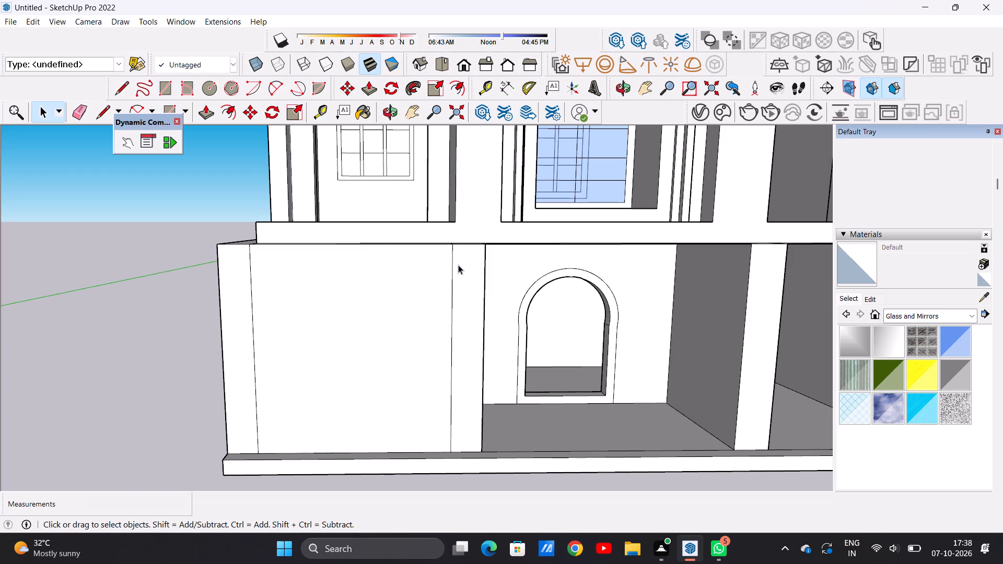
# Draw a 1' vertical line down the floor slab's front face, from the inner corner of the left upper bay to the slab's bottom edge.
pyautogui.scroll(-3, 337, 325)
pyautogui.moveTo(357, 358); pyautogui.dragTo(355, 370, button='middle')
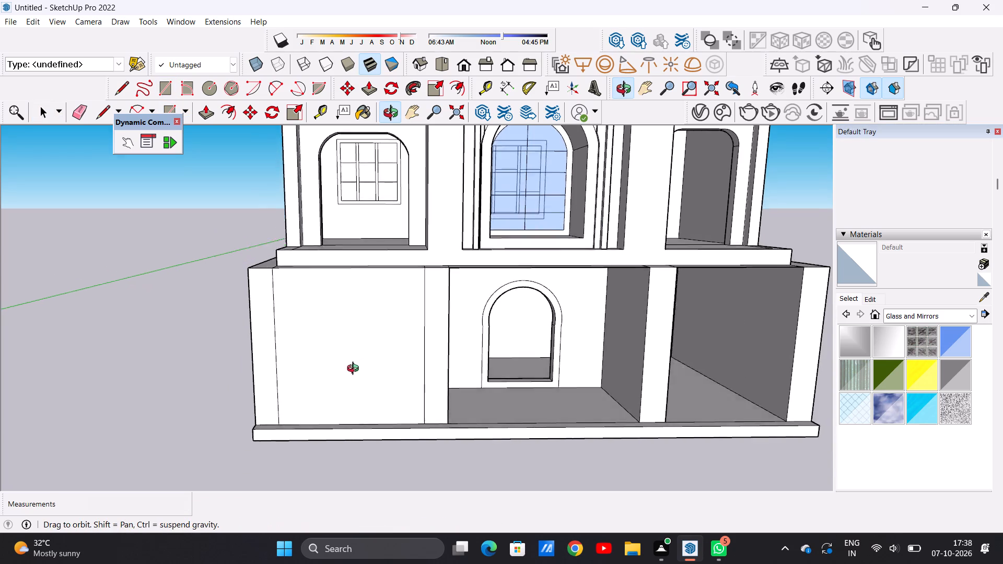
pyautogui.moveTo(355, 370); pyautogui.dragTo(343, 416, button='middle')
pyautogui.scroll(2, 333, 385)
pyautogui.moveTo(334, 389); pyautogui.dragTo(330, 359, button='middle')
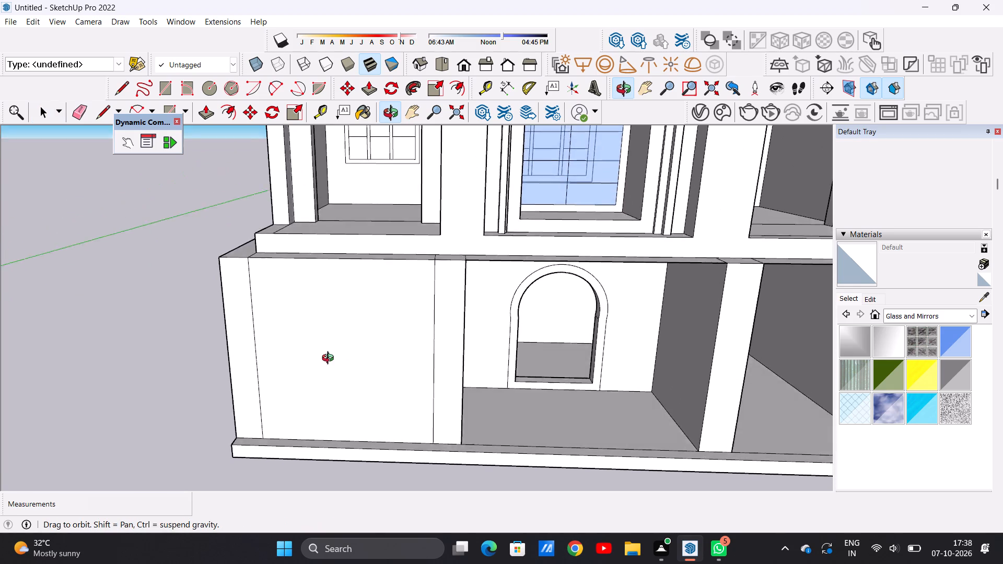
pyautogui.moveTo(330, 359); pyautogui.dragTo(333, 332, button='middle')
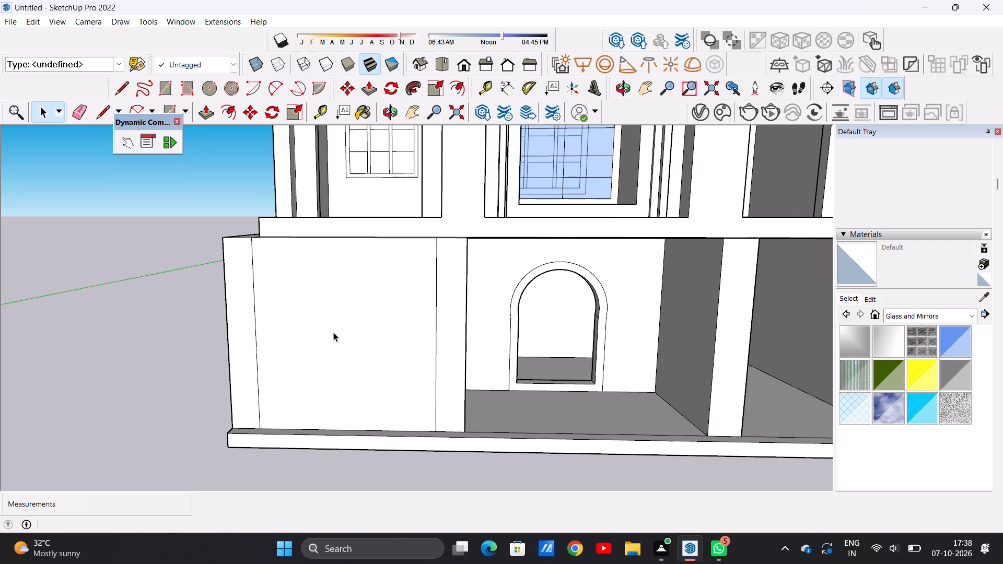
pyautogui.scroll(-4, 343, 241)
pyautogui.moveTo(345, 239); pyautogui.dragTo(351, 308, button='middle')
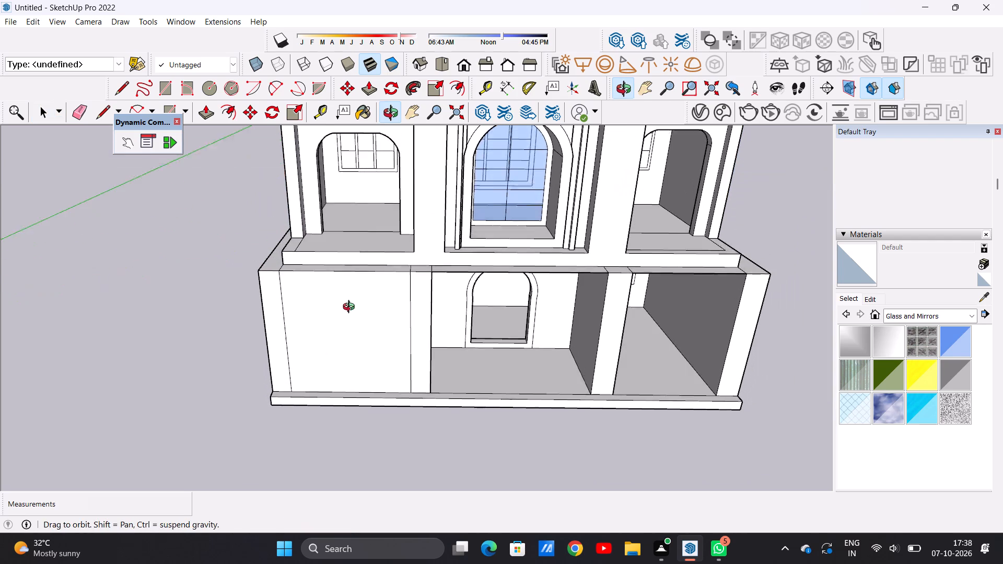
pyautogui.moveTo(351, 308); pyautogui.dragTo(351, 309, button='middle')
pyautogui.scroll(6, 401, 260)
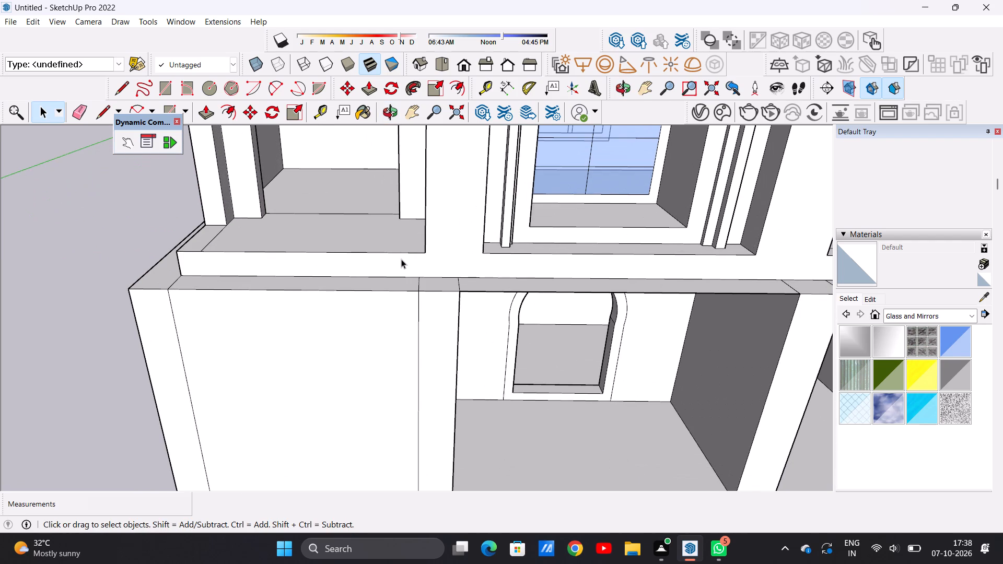
pyautogui.press('l')
pyautogui.scroll(4, 413, 276)
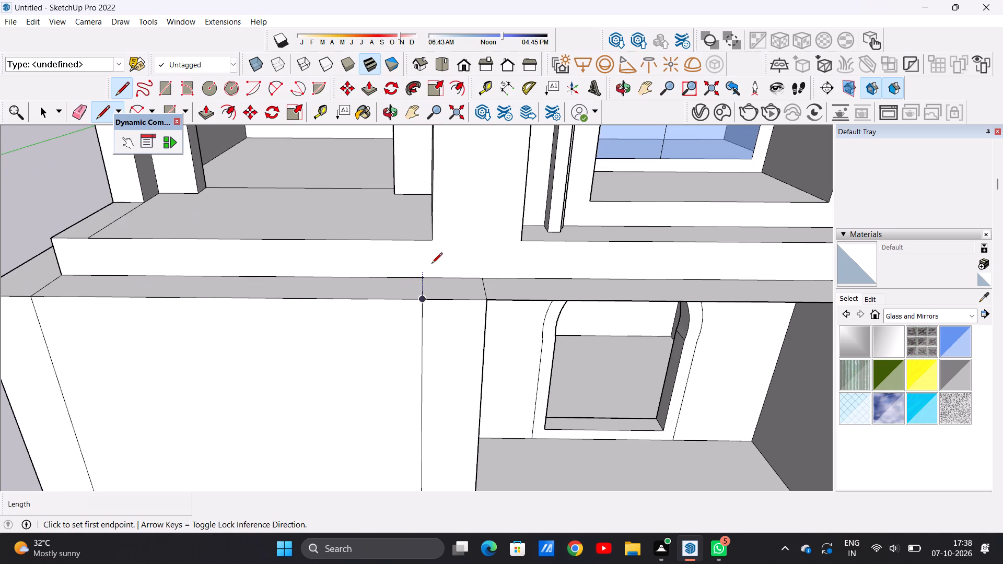
pyautogui.scroll(3, 439, 249)
pyautogui.click(433, 239)
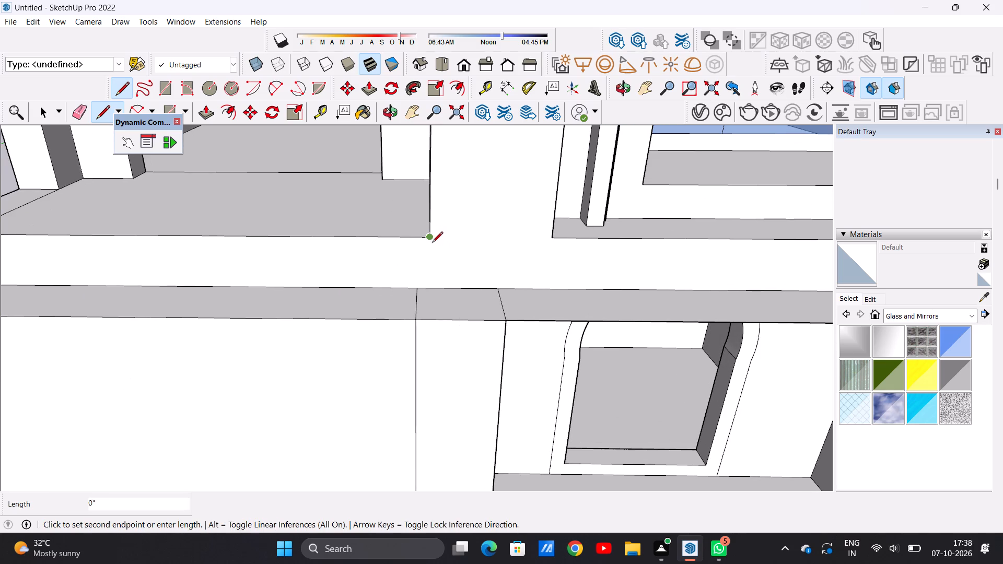
pyautogui.click(429, 289)
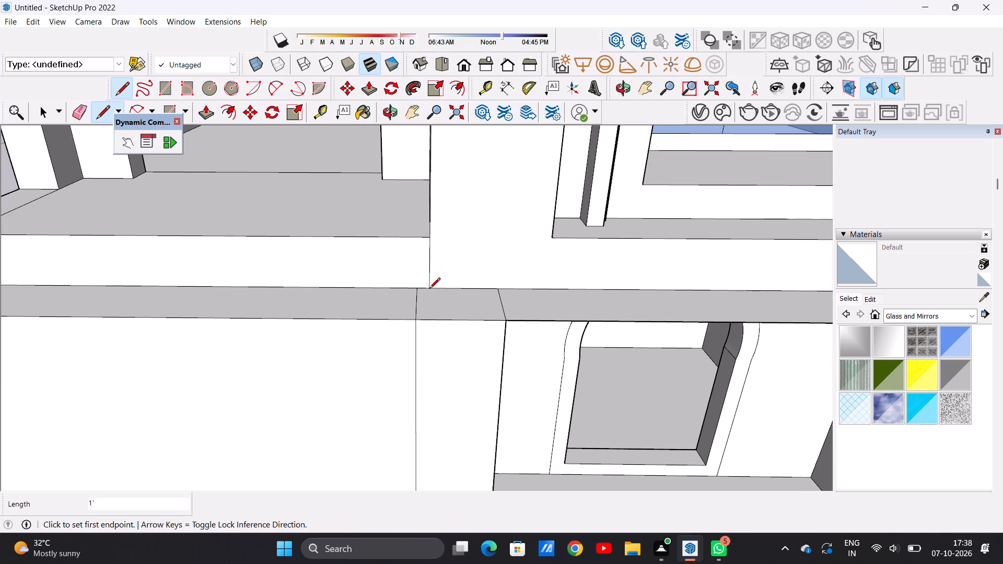
pyautogui.press('space')
# Push/Pull the slab's front face above the left bay outward by about 9 1/16".
pyautogui.write('P')
pyautogui.scroll(-5, 421, 265)
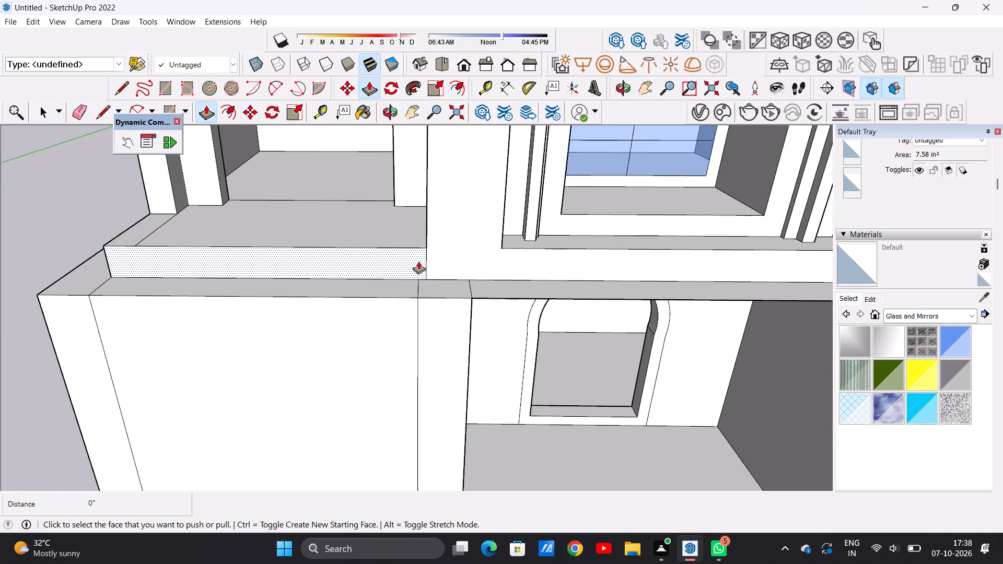
pyautogui.click(418, 261)
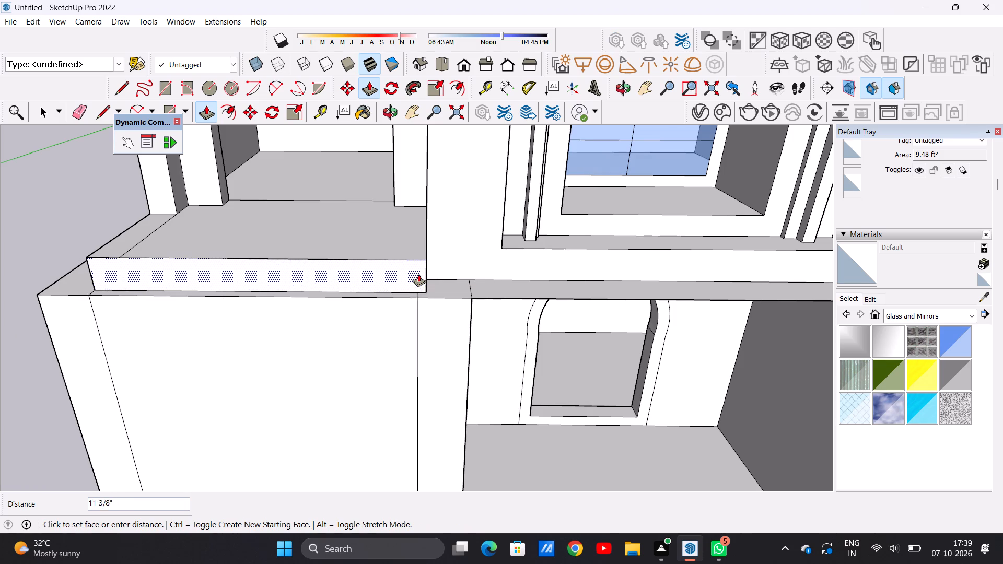
pyautogui.click(419, 271)
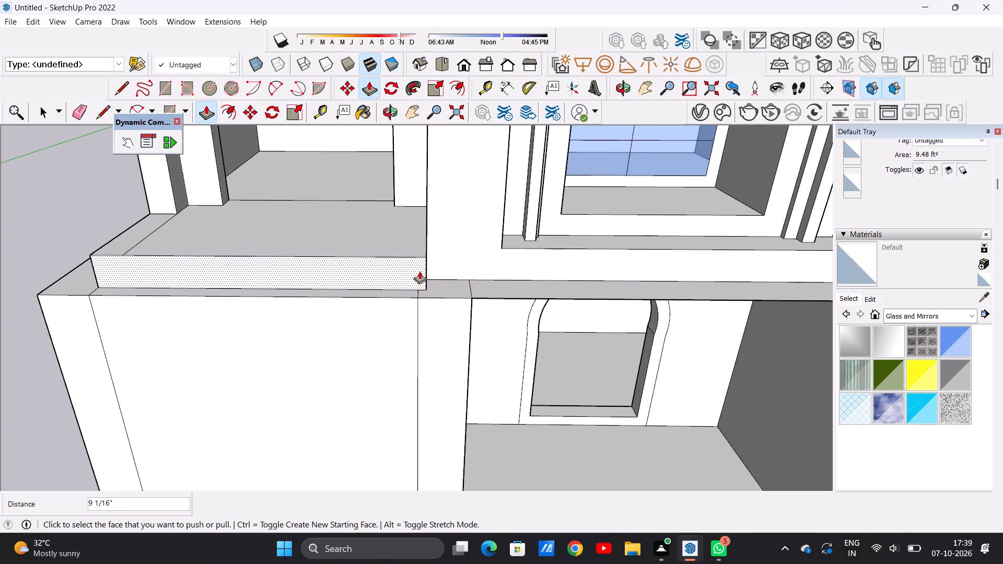
pyautogui.press('space')
# Examine the extended slab above the left bay from the side corner and from the front.
pyautogui.scroll(-3, 277, 257)
pyautogui.moveTo(195, 267); pyautogui.dragTo(395, 236, button='middle')
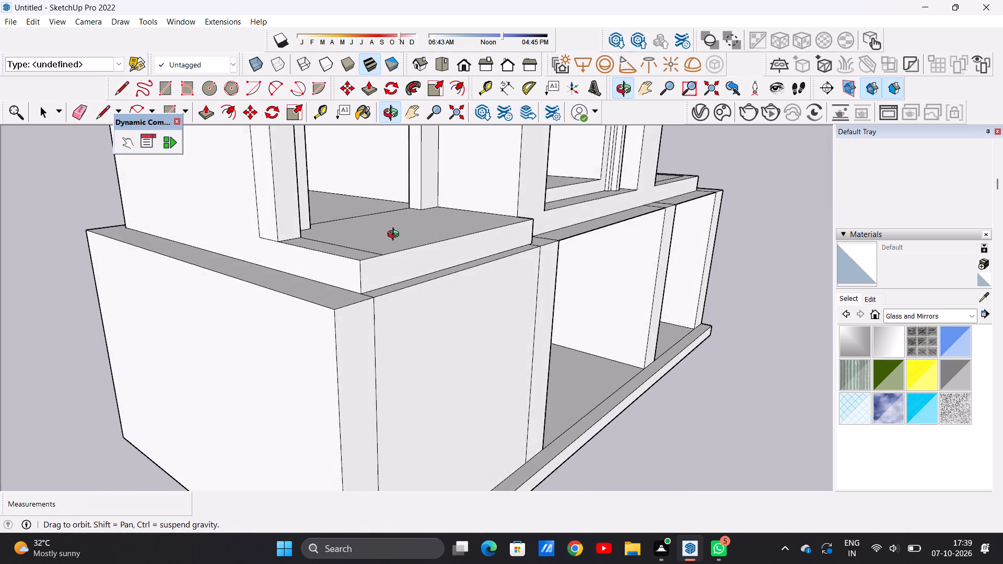
pyautogui.moveTo(395, 236); pyautogui.dragTo(224, 238, button='middle')
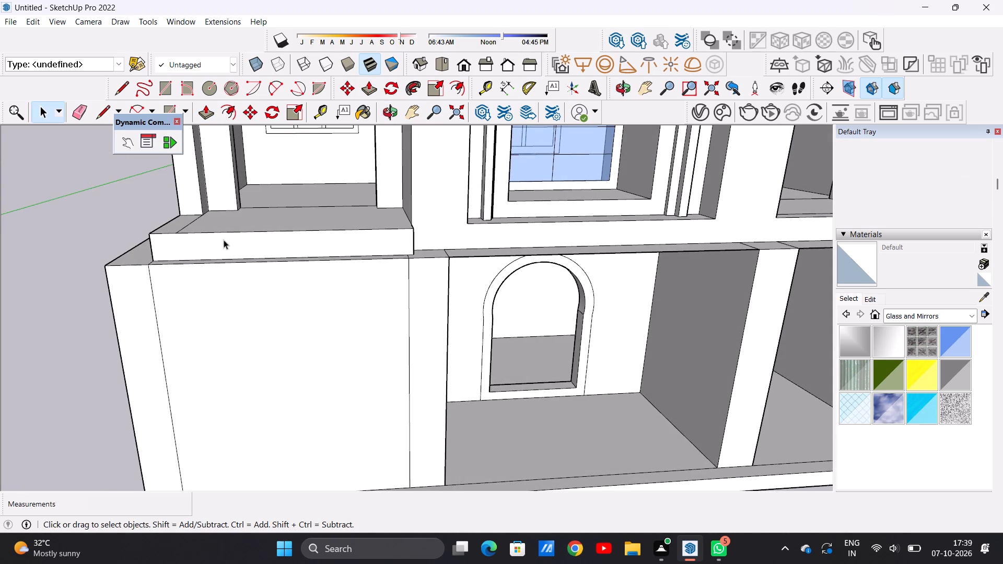
pyautogui.scroll(-11, 229, 254)
pyautogui.scroll(2, 265, 234)
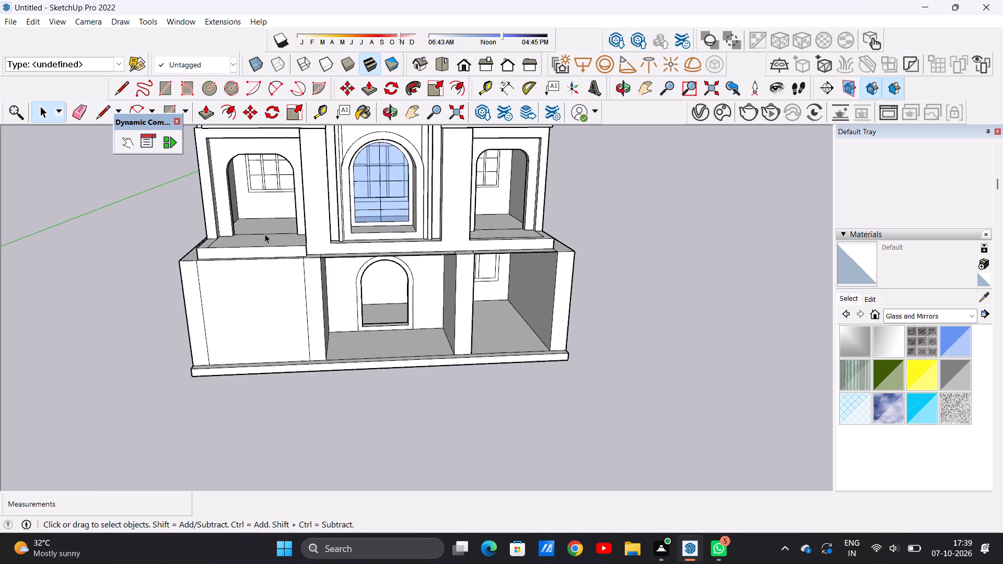
pyautogui.scroll(3, 265, 234)
pyautogui.moveTo(273, 286); pyautogui.dragTo(277, 262, button='middle')
pyautogui.scroll(2, 296, 254)
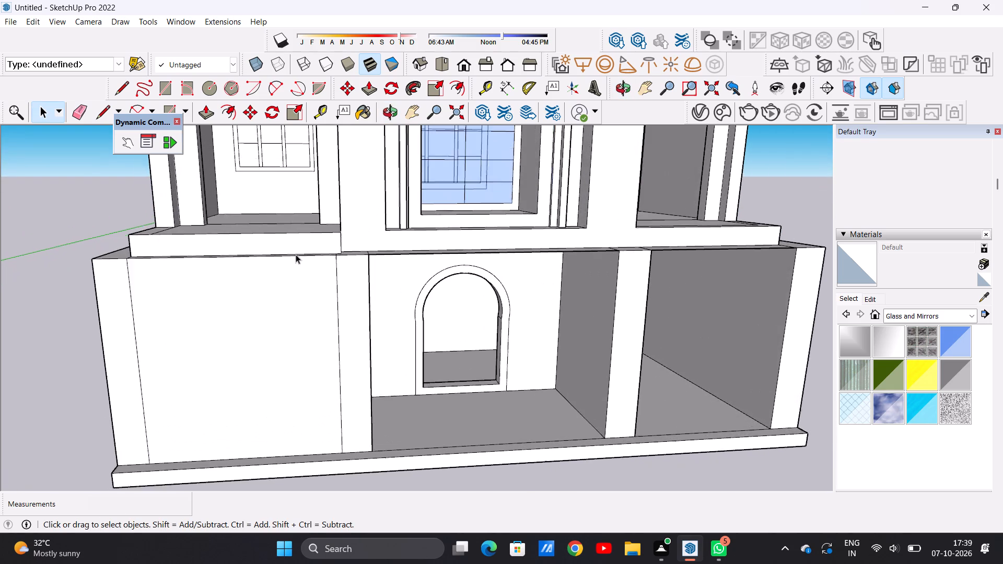
pyautogui.scroll(1, 296, 254)
# Draw two horizontal lines about 9' 5 13/16" long across the extended slab's front face above the left bay, dividing it into three bands.
pyautogui.press('l')
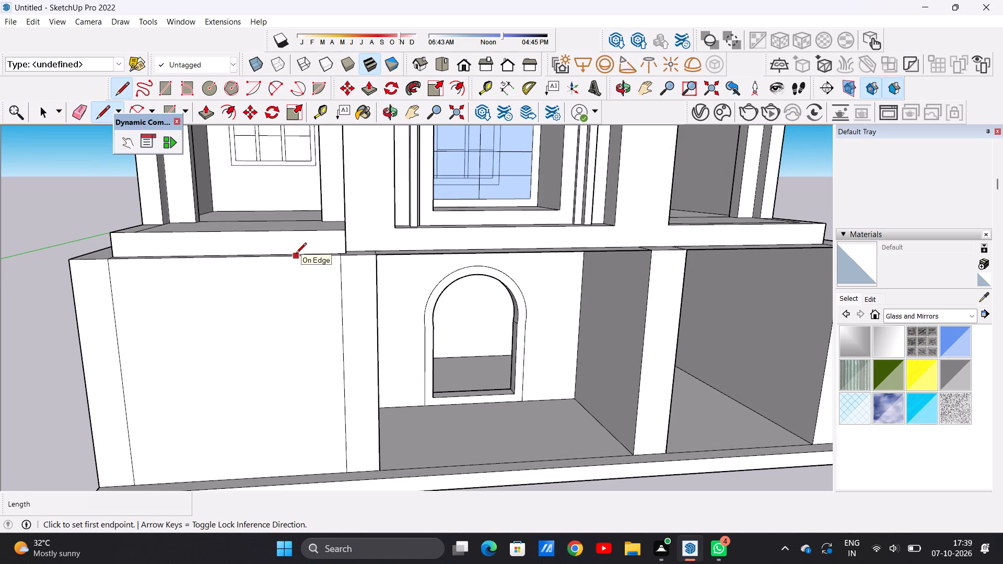
pyautogui.press('space')
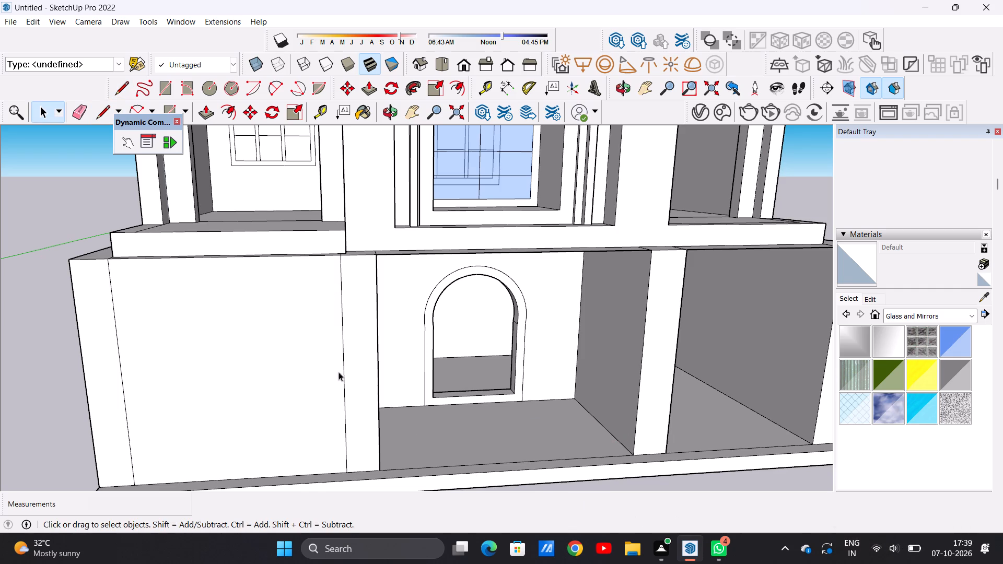
pyautogui.scroll(-9, 312, 348)
pyautogui.scroll(6, 307, 357)
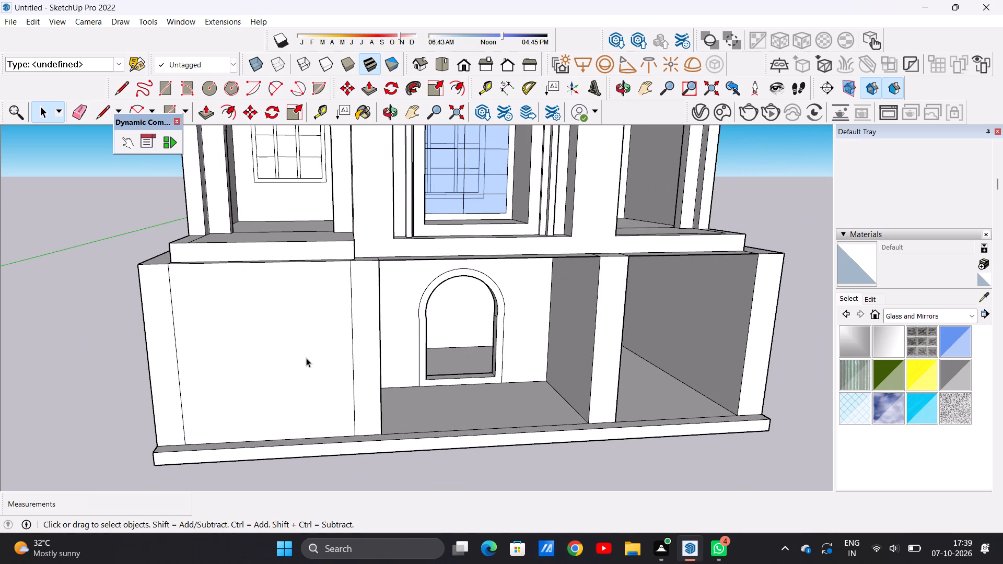
pyautogui.press('l')
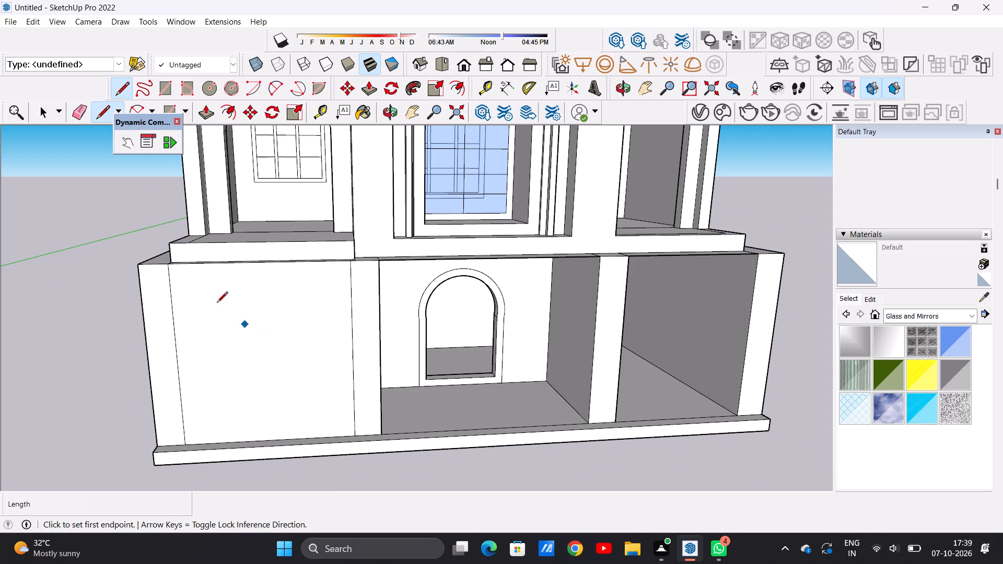
pyautogui.scroll(7, 180, 253)
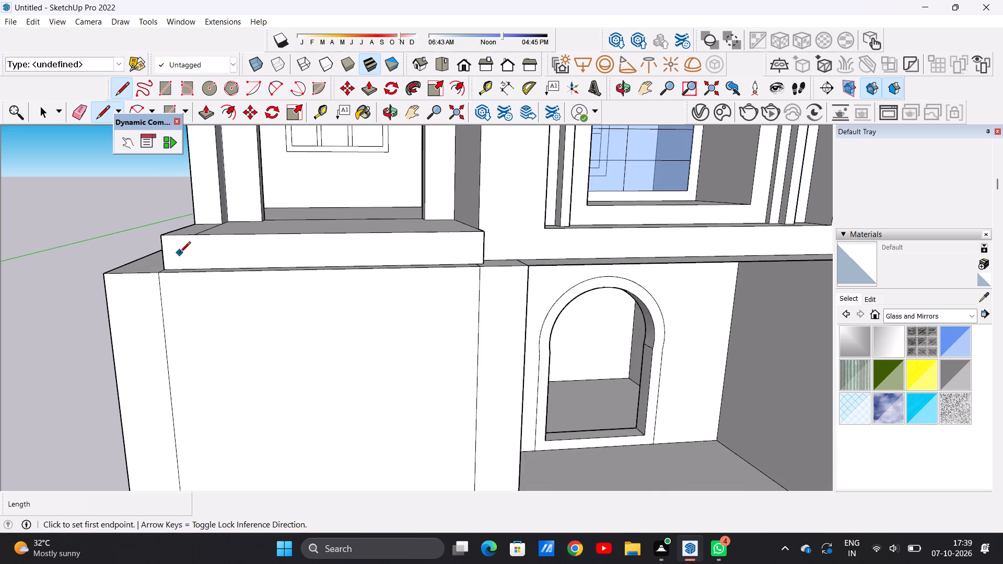
pyautogui.click(160, 244)
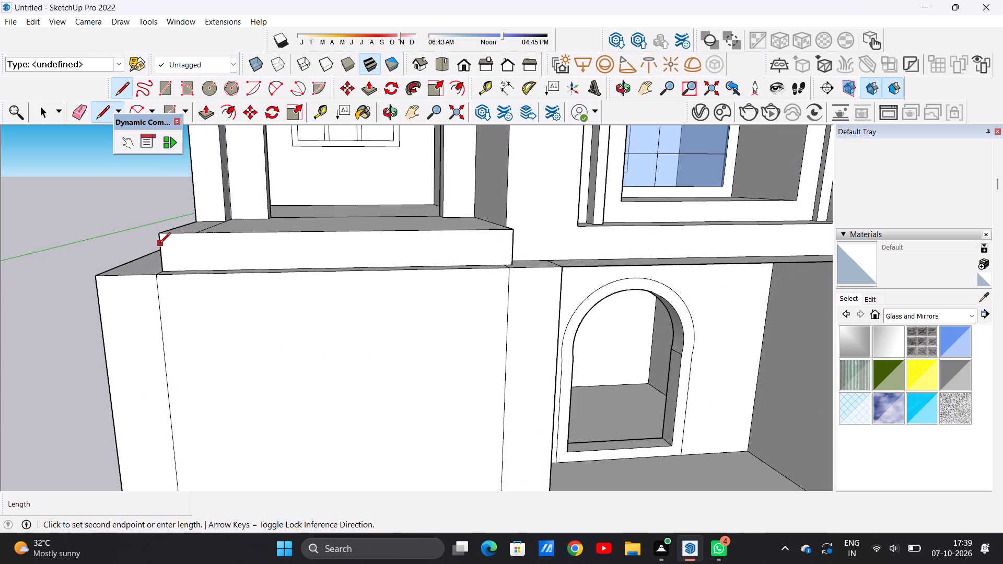
pyautogui.click(510, 243)
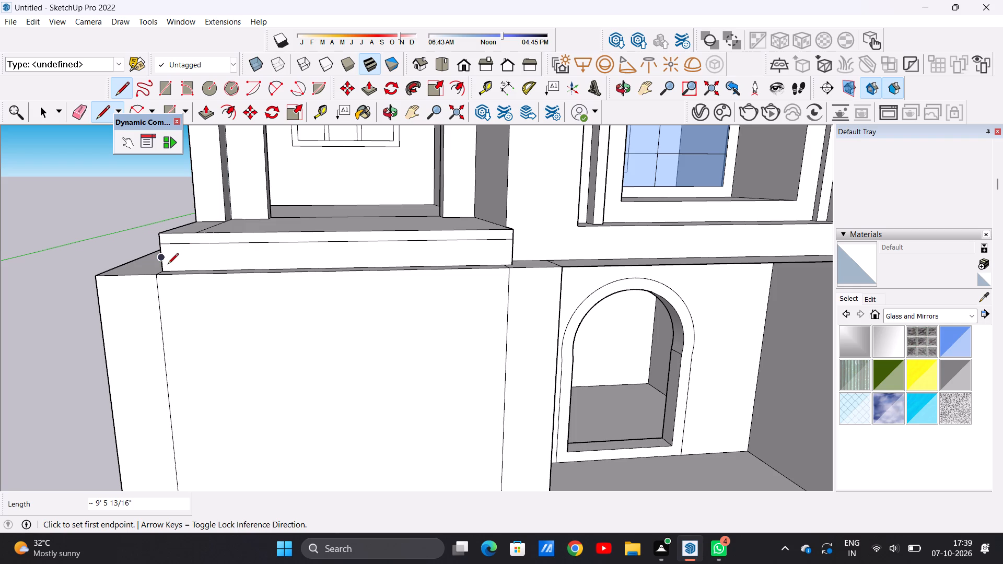
pyautogui.click(162, 258)
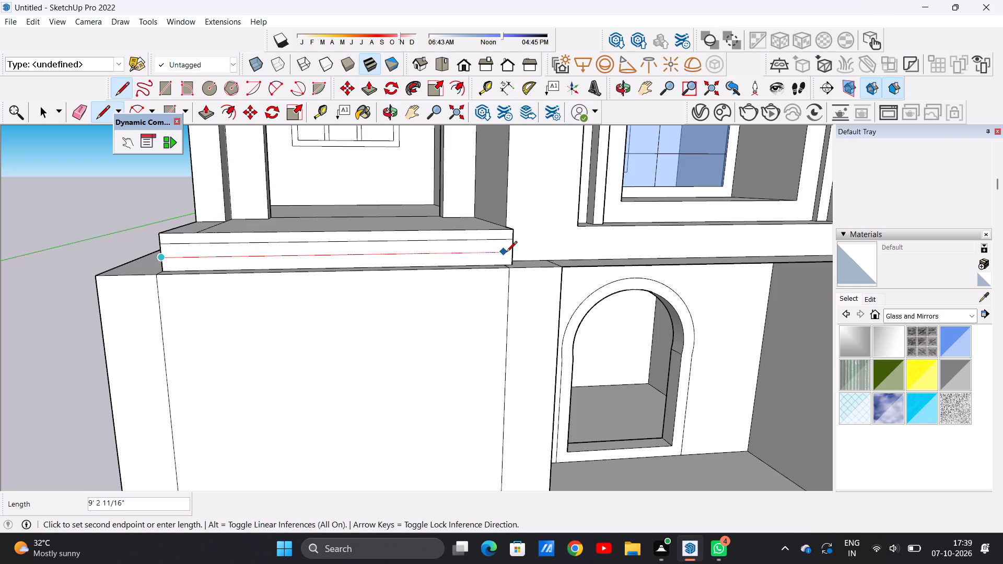
pyautogui.click(512, 252)
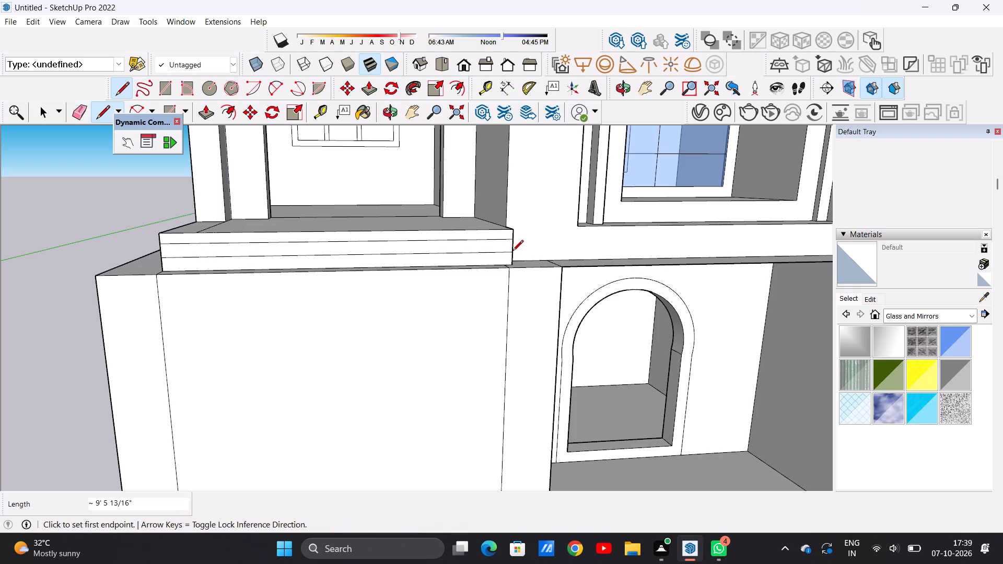
pyautogui.hscroll(-6, 512, 252)
pyautogui.press('space')
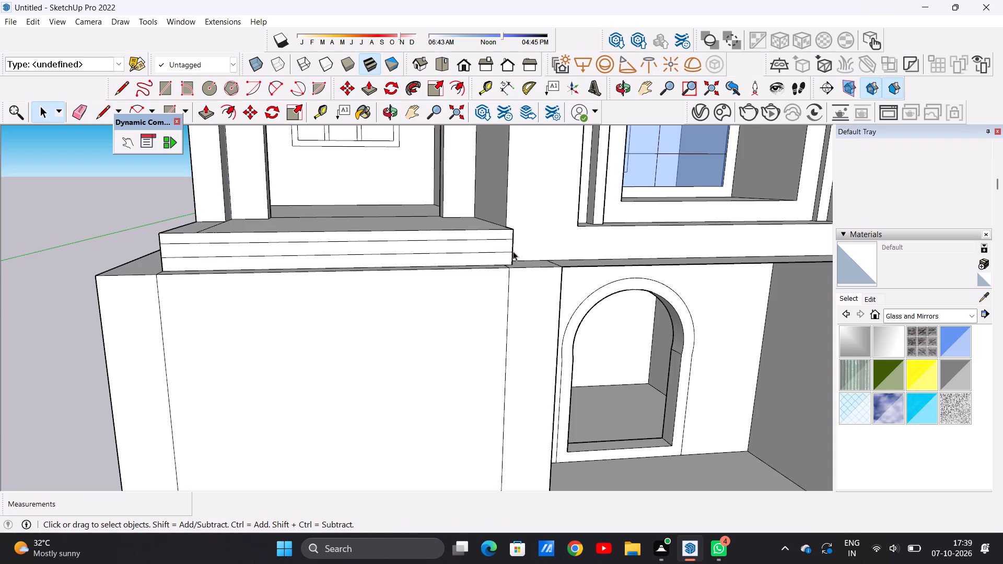
# Push/Pull the lowest band above the left bay outward by 6 3/8", and again by about 1' 3 9/16".
pyautogui.scroll(-8, 432, 252)
pyautogui.moveTo(438, 255); pyautogui.dragTo(285, 262, button='middle')
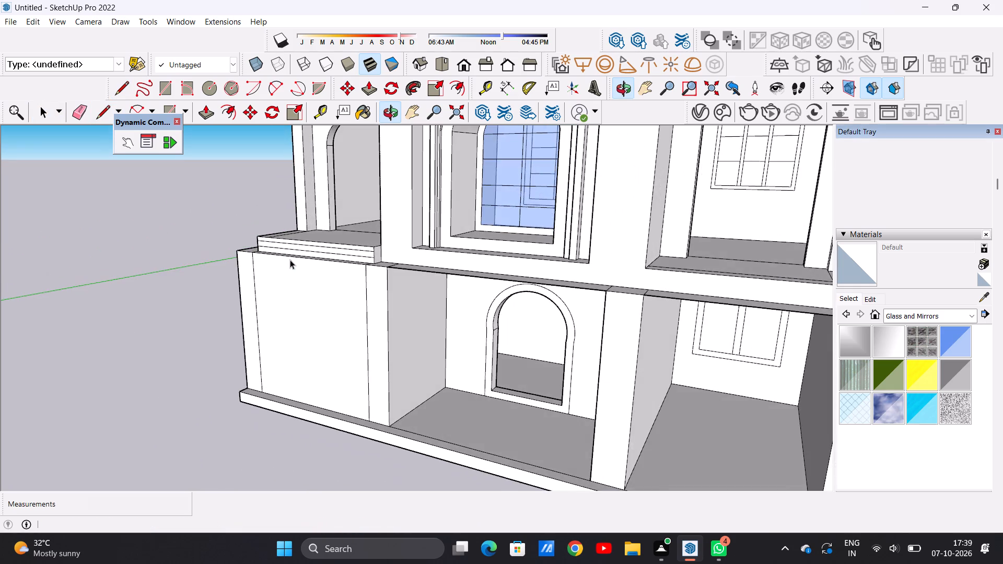
pyautogui.scroll(11, 364, 245)
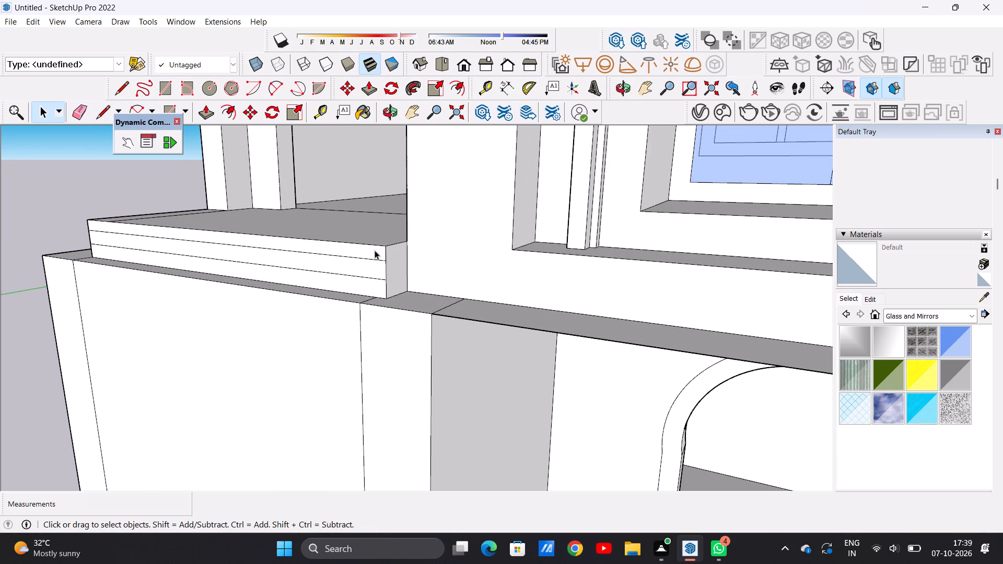
pyautogui.scroll(-4, 374, 252)
pyautogui.scroll(1, 374, 252)
pyautogui.press('p')
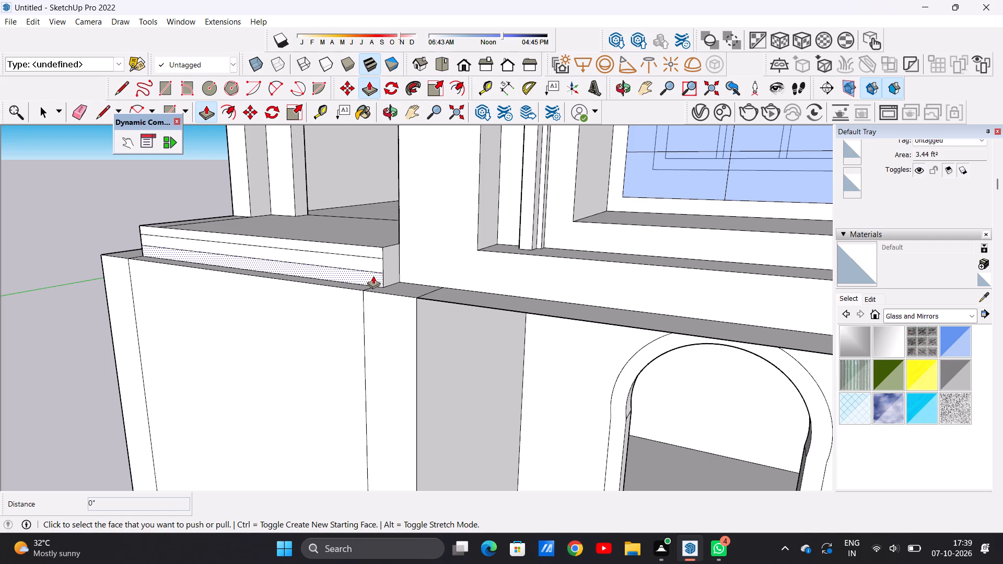
pyautogui.click(373, 276)
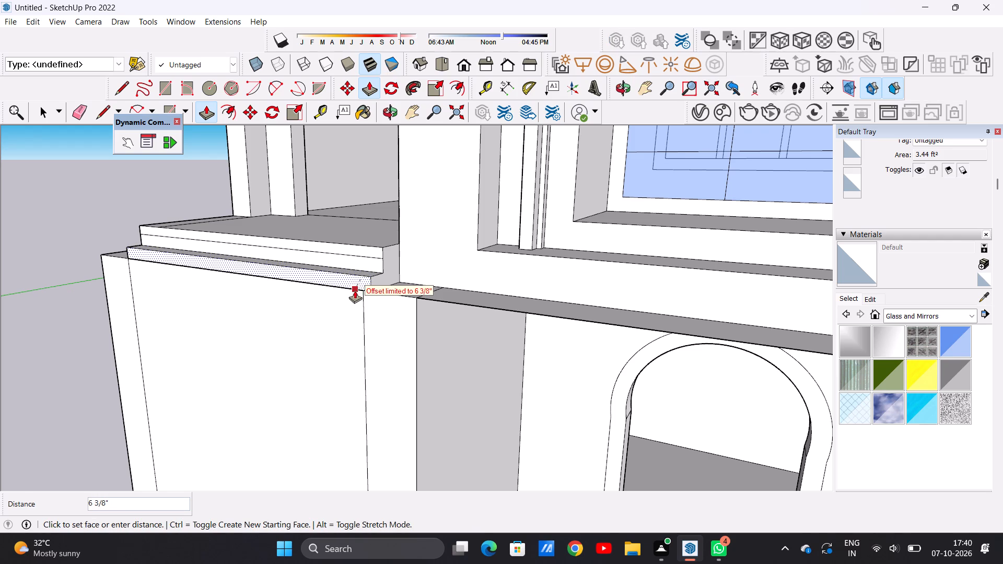
pyautogui.click(355, 290)
pyautogui.click(363, 279)
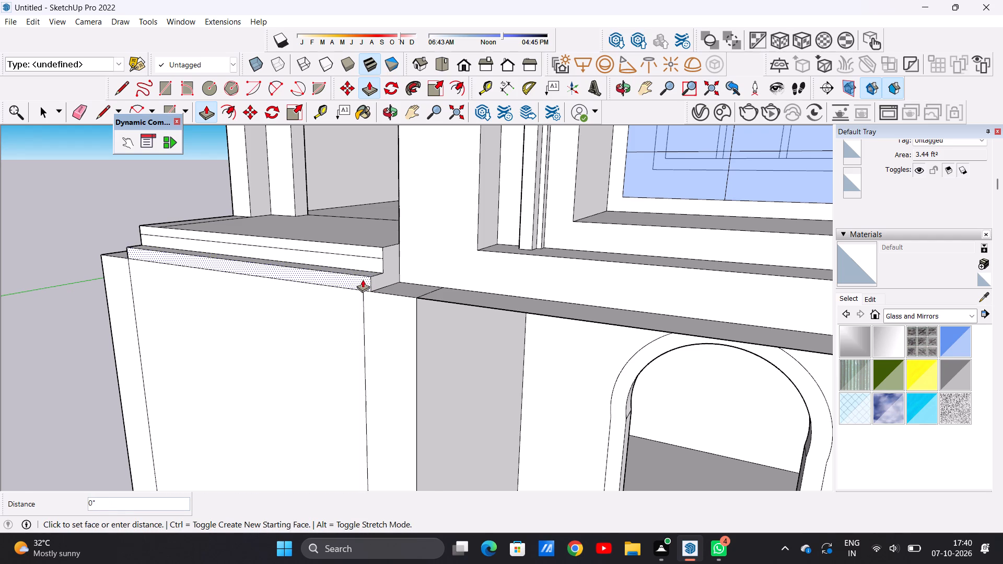
pyautogui.click(330, 295)
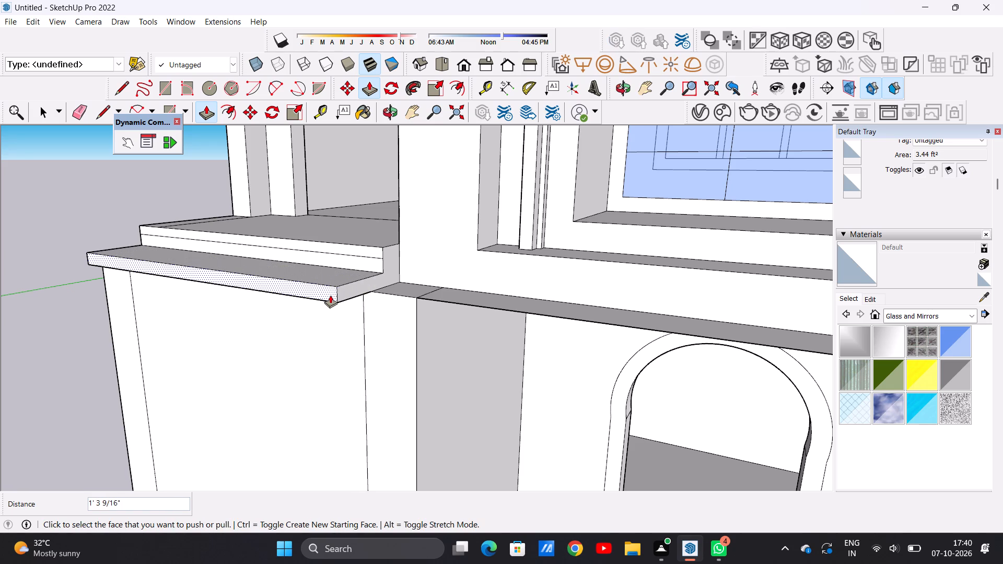
# Push/Pull the middle band above the left bay outward about 1' 4 9/16" and the top band about 7 3/16" to form a stepped moulding.
pyautogui.click(364, 257)
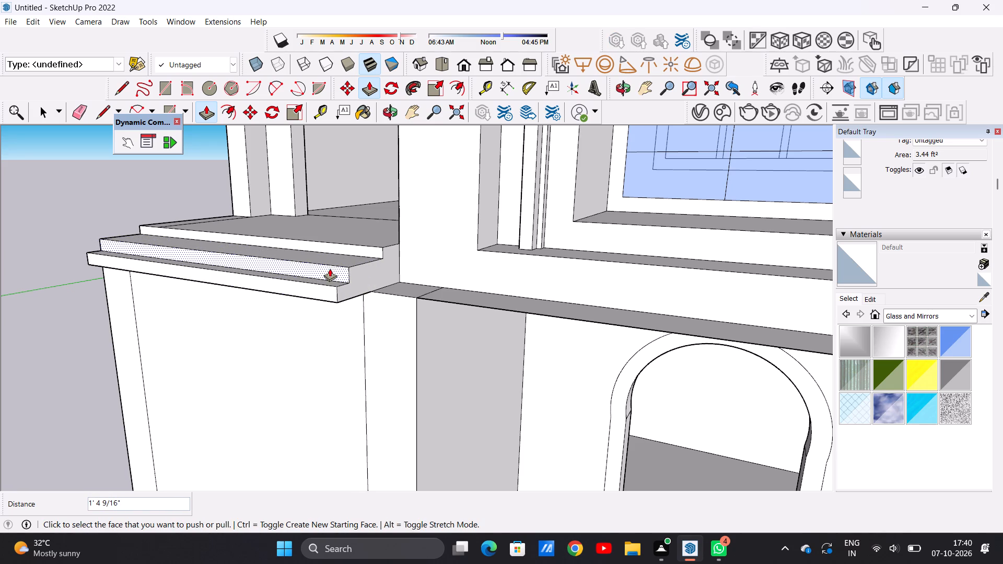
pyautogui.click(330, 268)
pyautogui.click(363, 245)
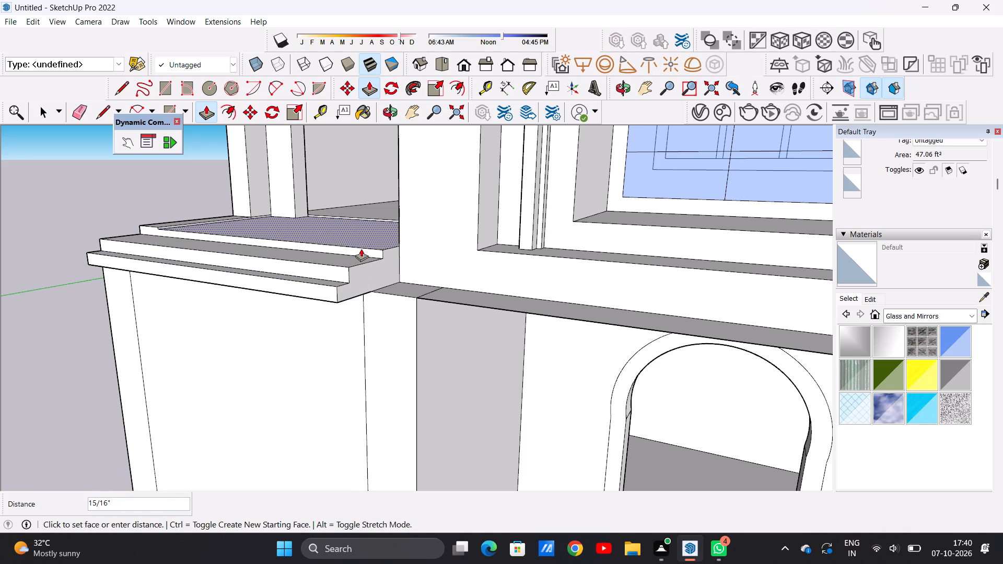
pyautogui.press('p')
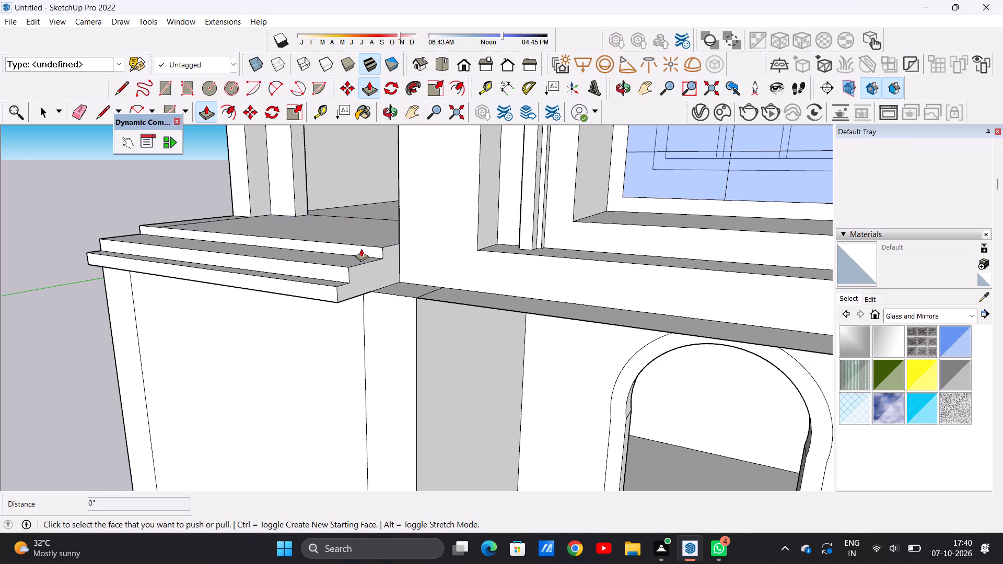
pyautogui.click(363, 246)
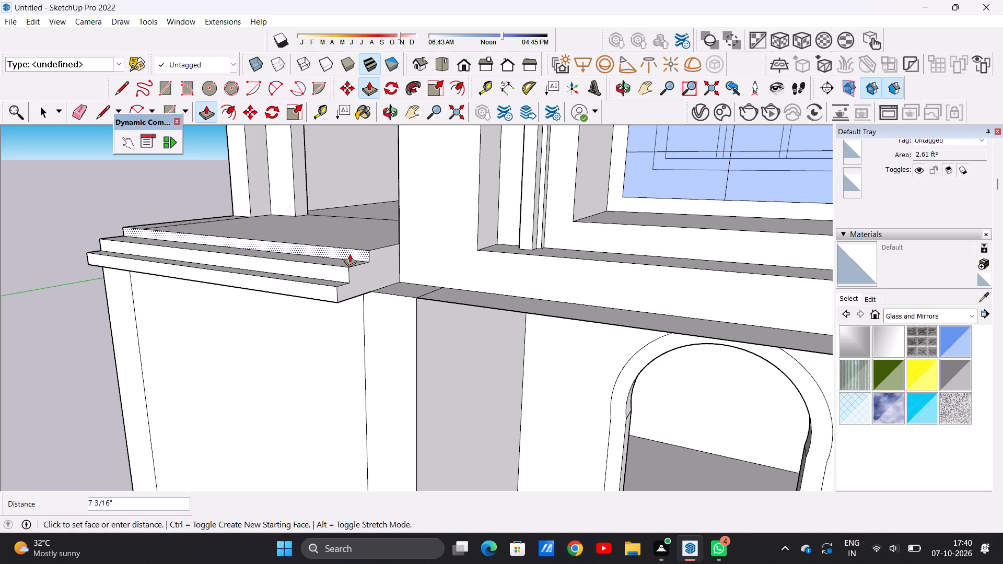
pyautogui.click(349, 254)
pyautogui.press('space')
# Examine the stepped moulding above the left bay within the whole facade, from the front and up close.
pyautogui.scroll(-1, 348, 260)
pyautogui.scroll(1, 349, 261)
pyautogui.scroll(-15, 350, 262)
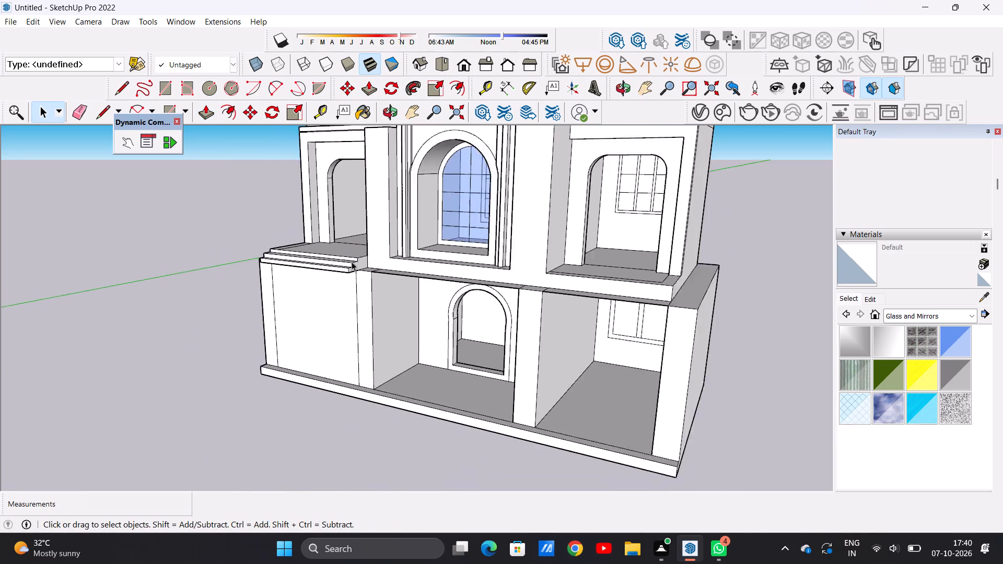
pyautogui.scroll(-2, 352, 262)
pyautogui.moveTo(300, 268); pyautogui.dragTo(494, 250, button='middle')
pyautogui.moveTo(262, 287); pyautogui.dragTo(232, 304, button='middle')
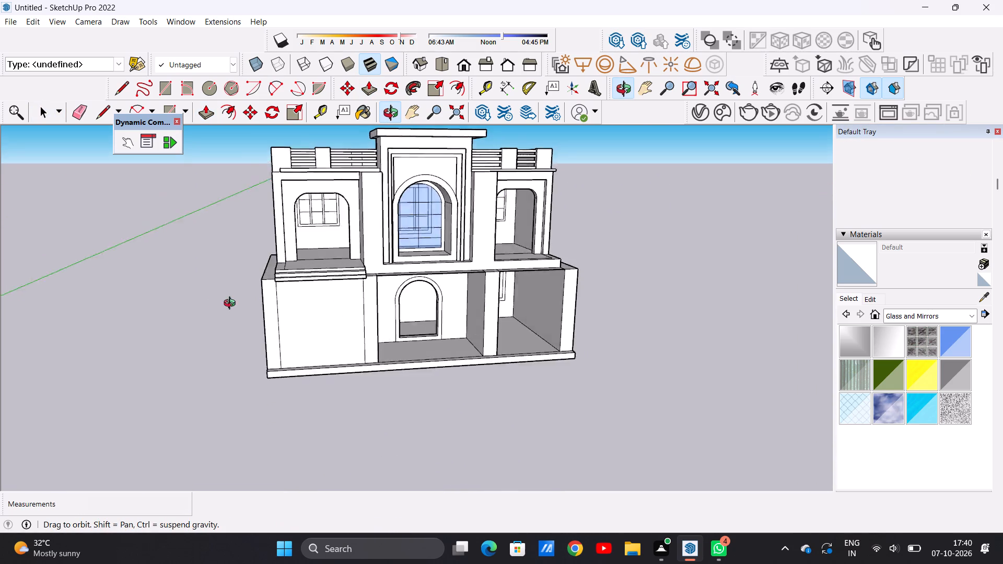
pyautogui.moveTo(232, 304); pyautogui.dragTo(197, 304, button='middle')
pyautogui.scroll(-2, 197, 304)
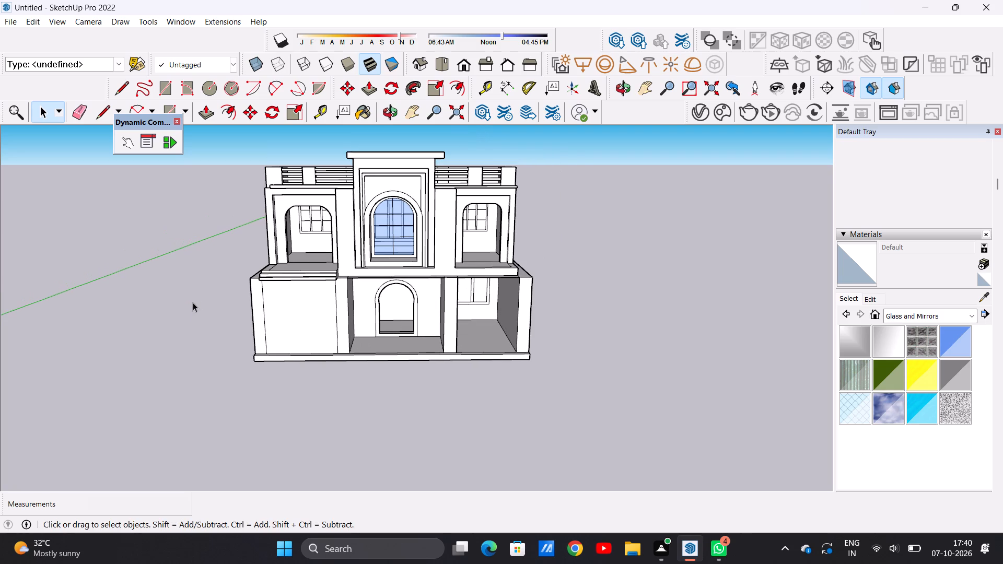
pyautogui.scroll(-3, 192, 302)
pyautogui.scroll(12, 271, 285)
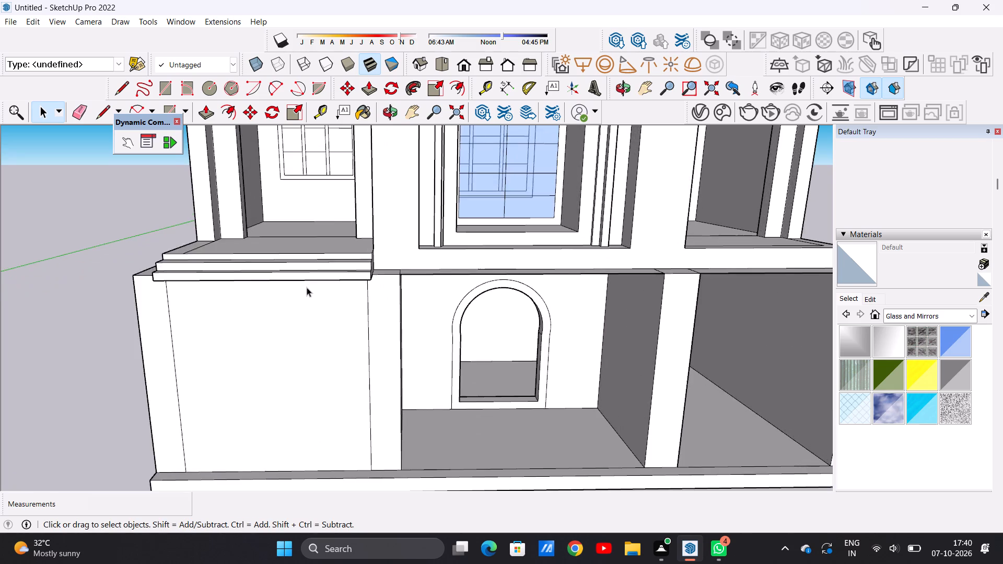
# Draw a 1' vertical line down the slab's front face, from the inner corner of the right upper bay to the slab's bottom edge.
pyautogui.scroll(-9, 307, 287)
pyautogui.moveTo(499, 260); pyautogui.dragTo(355, 323, button='middle')
pyautogui.scroll(7, 425, 303)
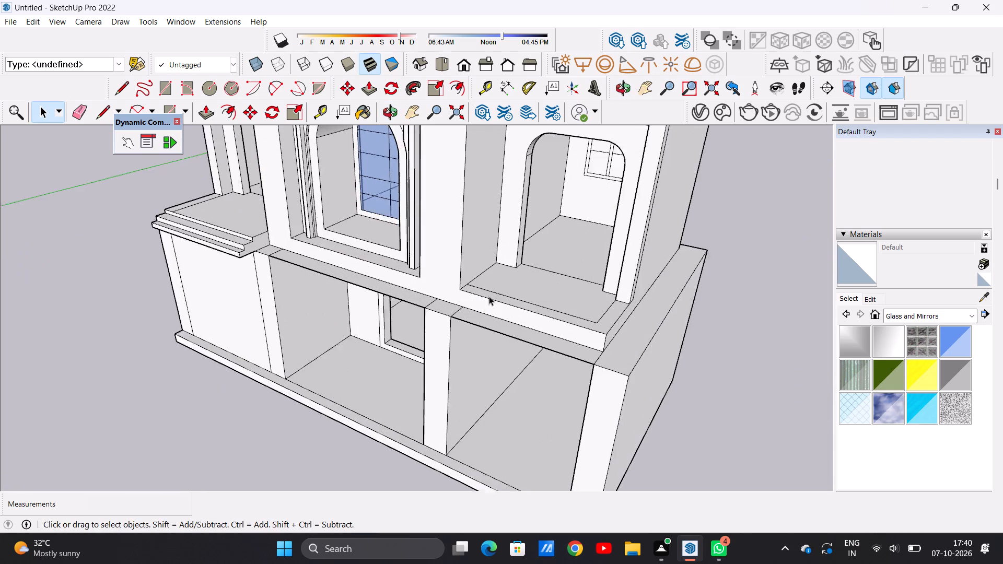
pyautogui.scroll(9, 489, 296)
pyautogui.press('l')
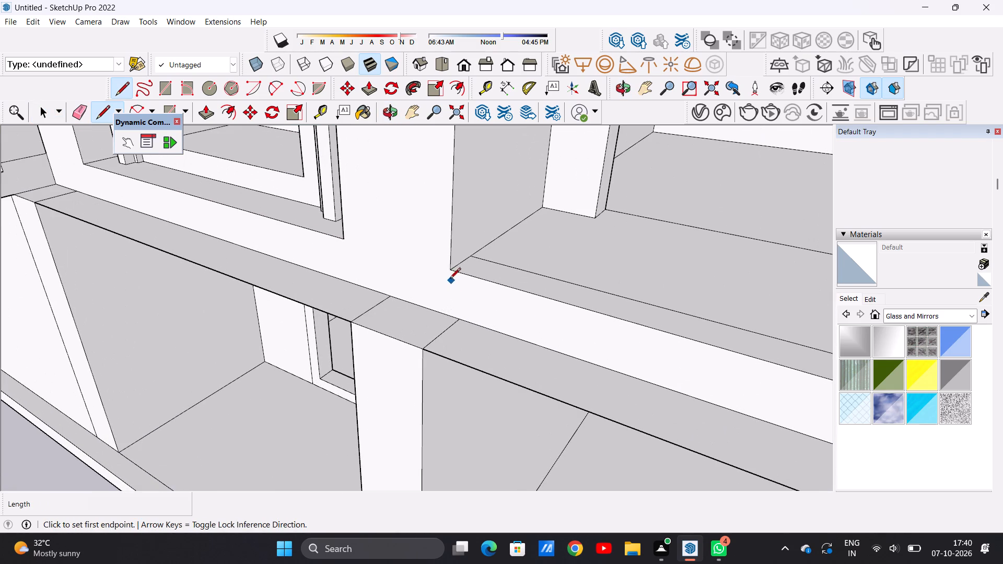
pyautogui.click(451, 271)
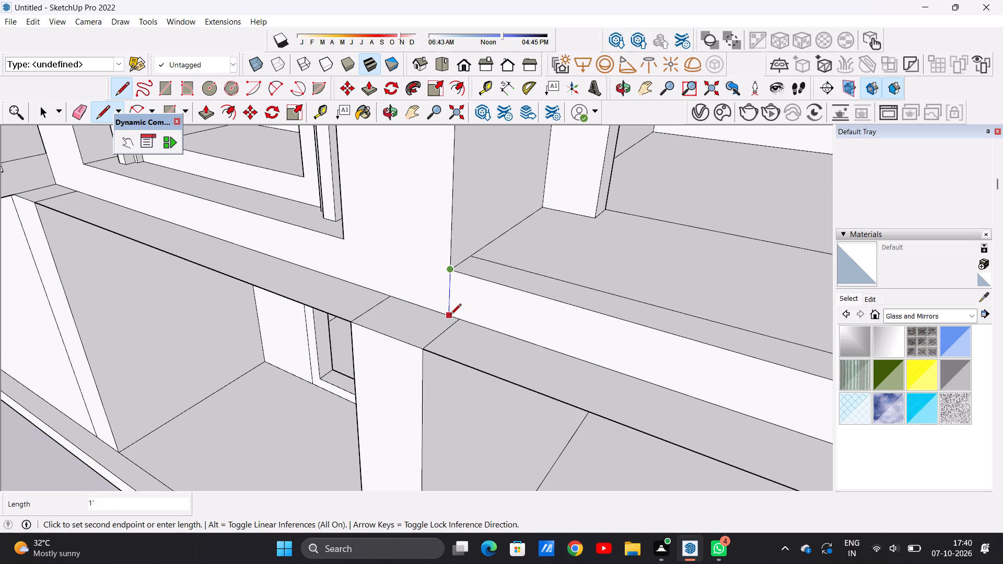
pyautogui.click(450, 316)
# Draw two lengthwise lines about 8' 1 7/16" long across the slab's front face above the right bay, dividing it into three bands.
pyautogui.press('l')
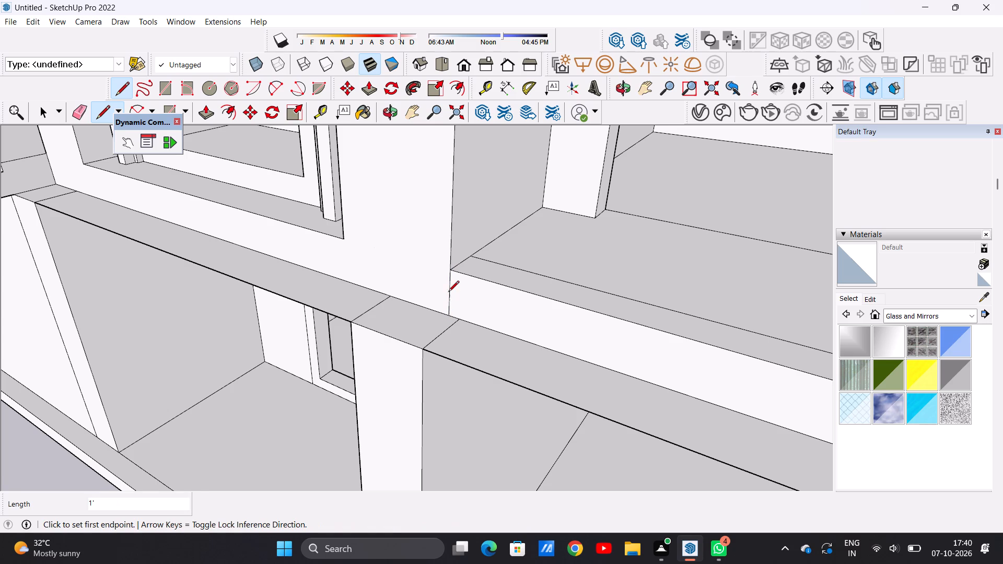
pyautogui.scroll(-6, 448, 287)
pyautogui.scroll(5, 465, 296)
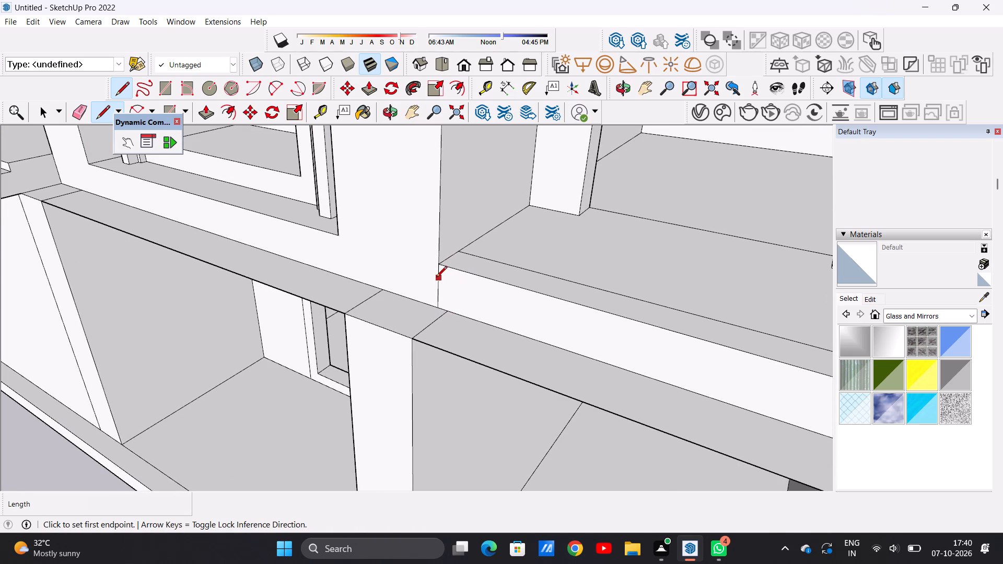
pyautogui.click(436, 278)
pyautogui.scroll(-6, 472, 288)
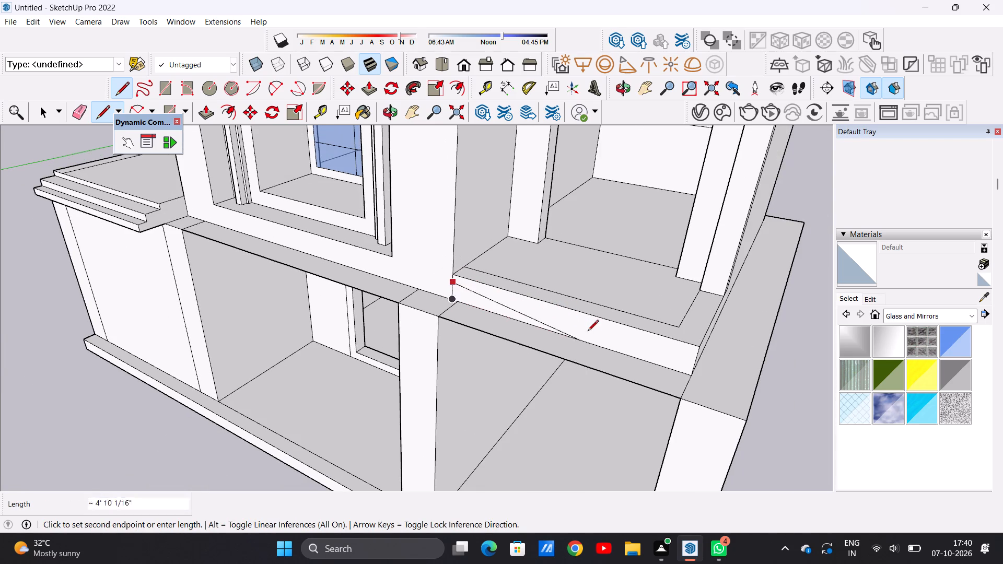
pyautogui.click(694, 358)
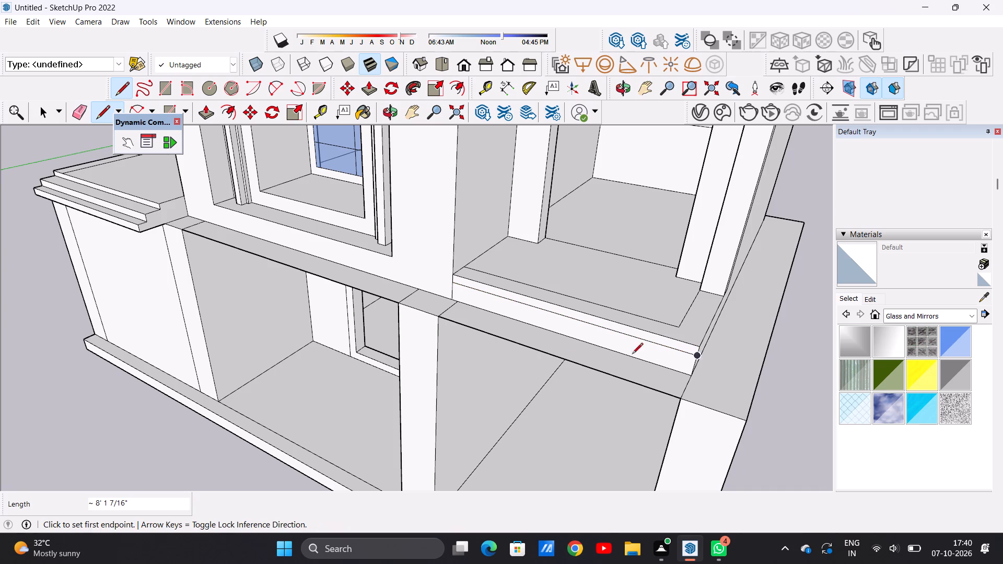
pyautogui.click(453, 291)
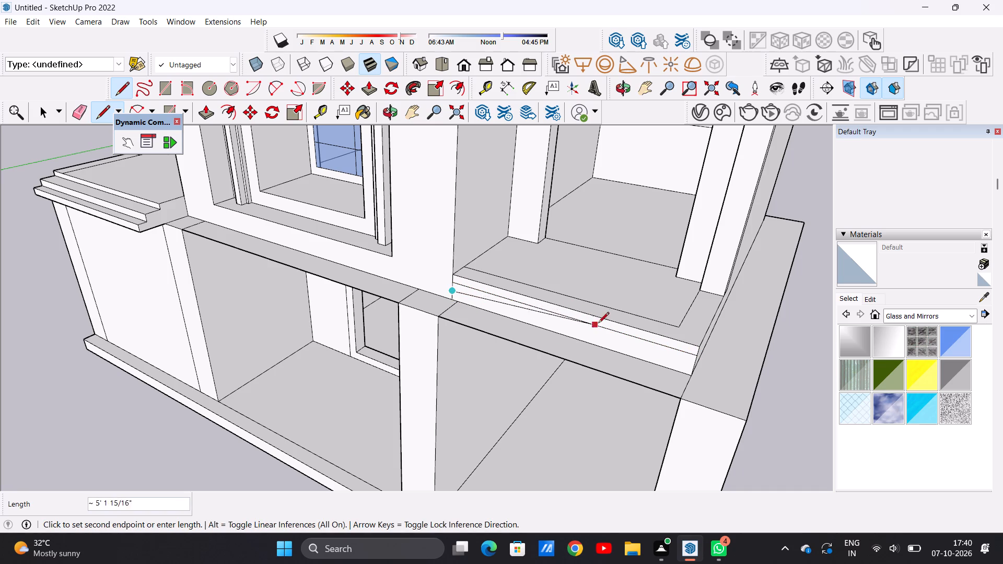
pyautogui.click(690, 368)
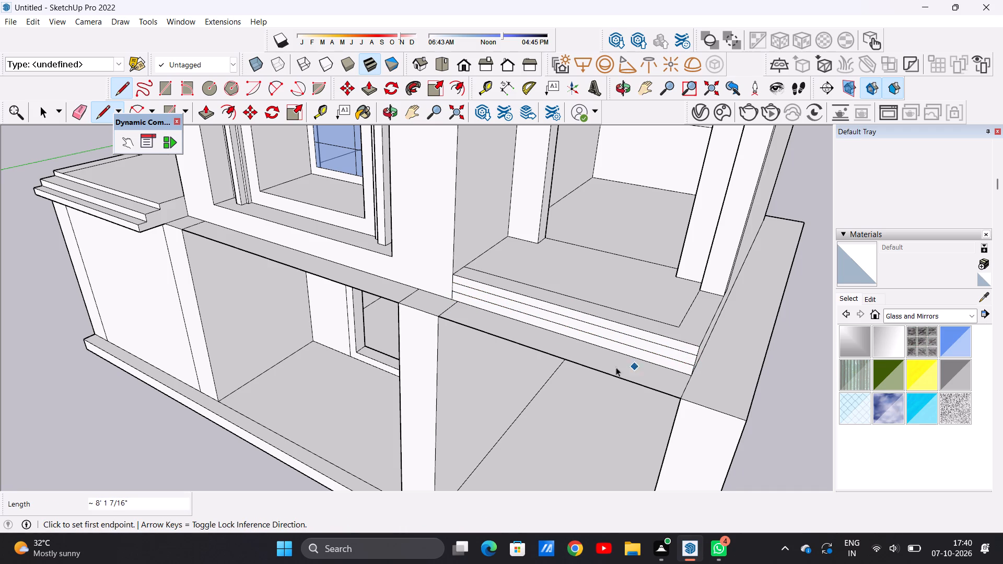
pyautogui.press('space')
# Push/Pull the bands above the right bay outward: bottom about 1' 3 7/16", middle about 11 13/16", top about 8 1/2".
pyautogui.scroll(-8, 388, 370)
pyautogui.moveTo(486, 349); pyautogui.dragTo(481, 347, button='middle')
pyautogui.scroll(5, 485, 346)
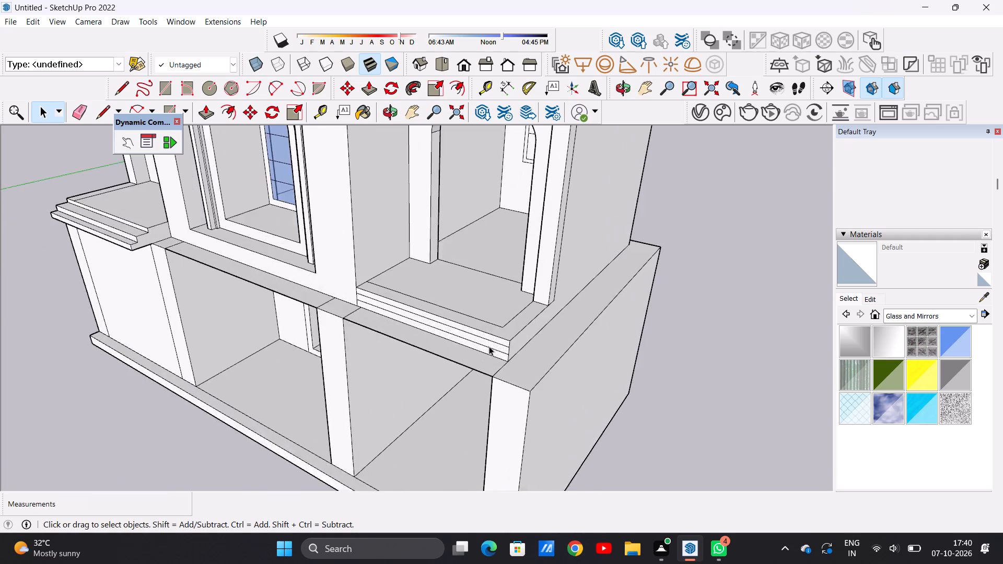
pyautogui.scroll(11, 489, 346)
pyautogui.press('p')
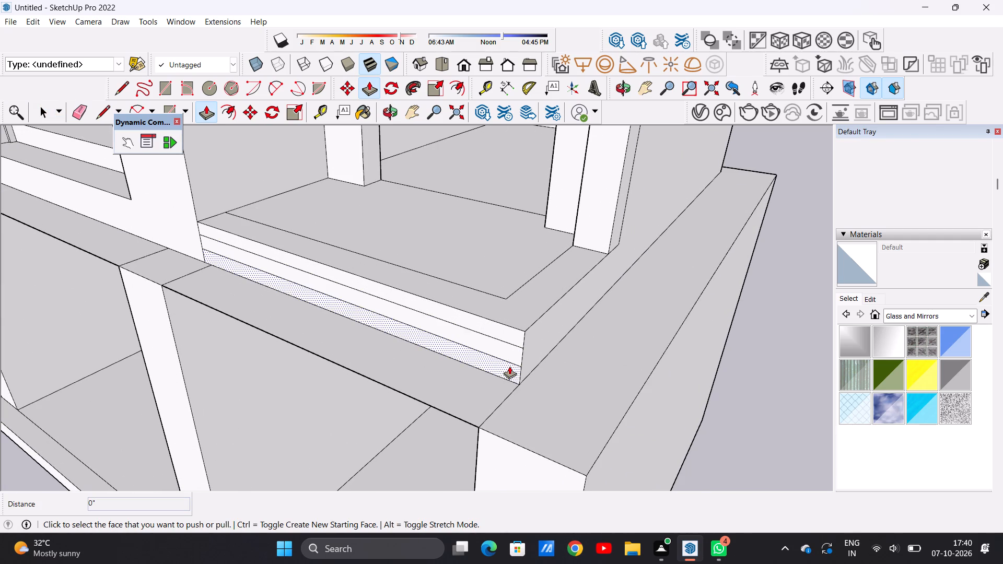
pyautogui.click(509, 368)
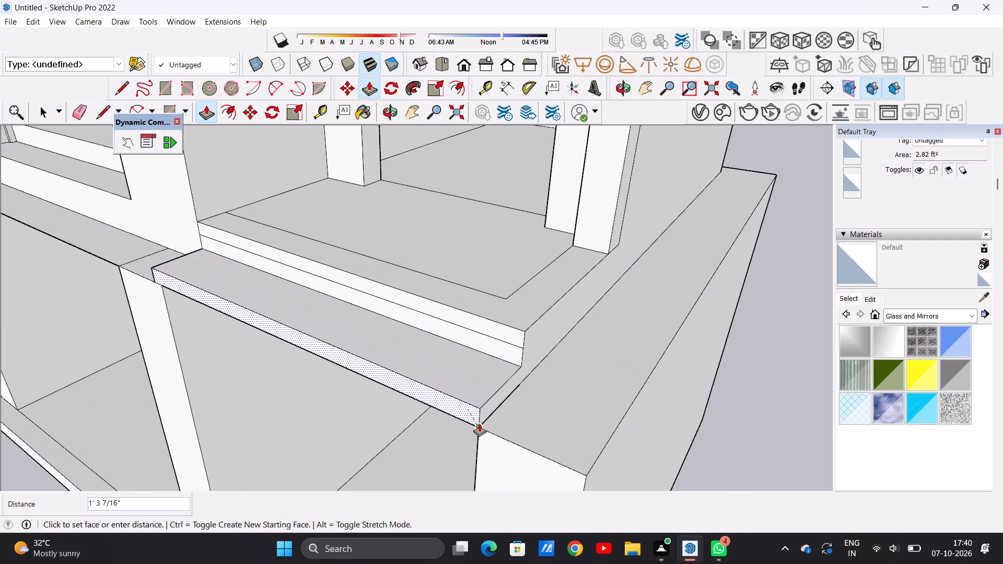
pyautogui.click(479, 424)
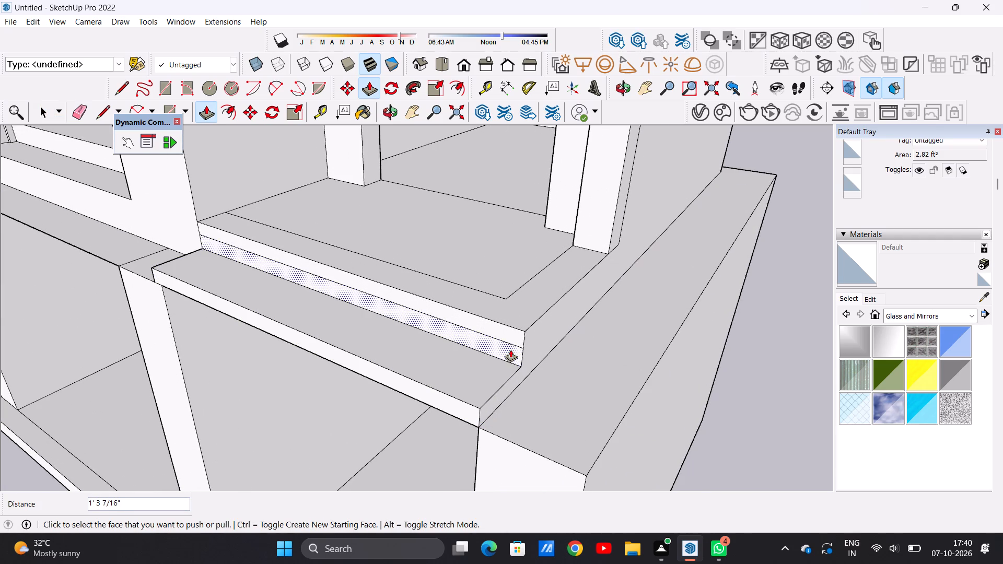
pyautogui.click(510, 349)
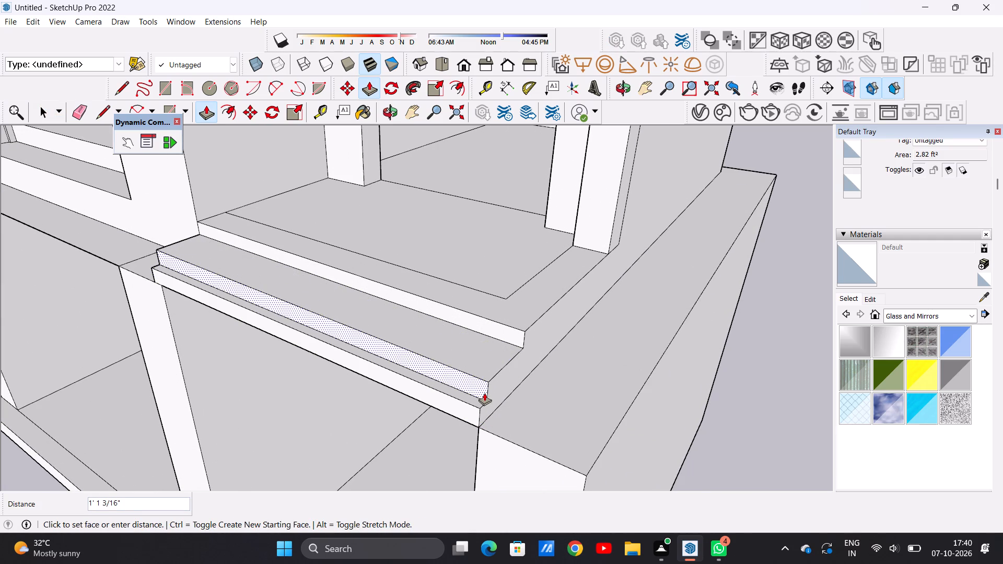
pyautogui.click(487, 388)
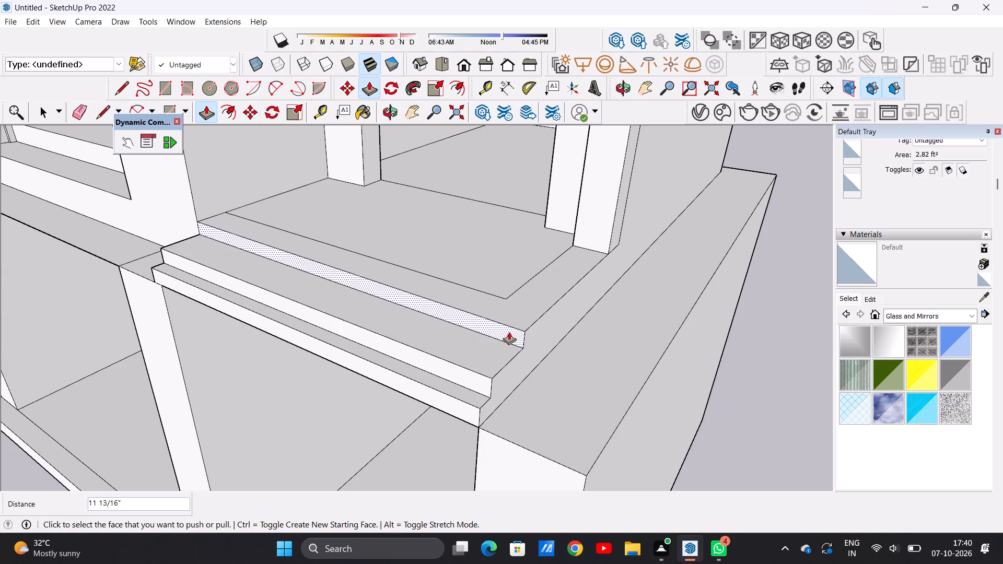
pyautogui.click(509, 332)
pyautogui.click(492, 358)
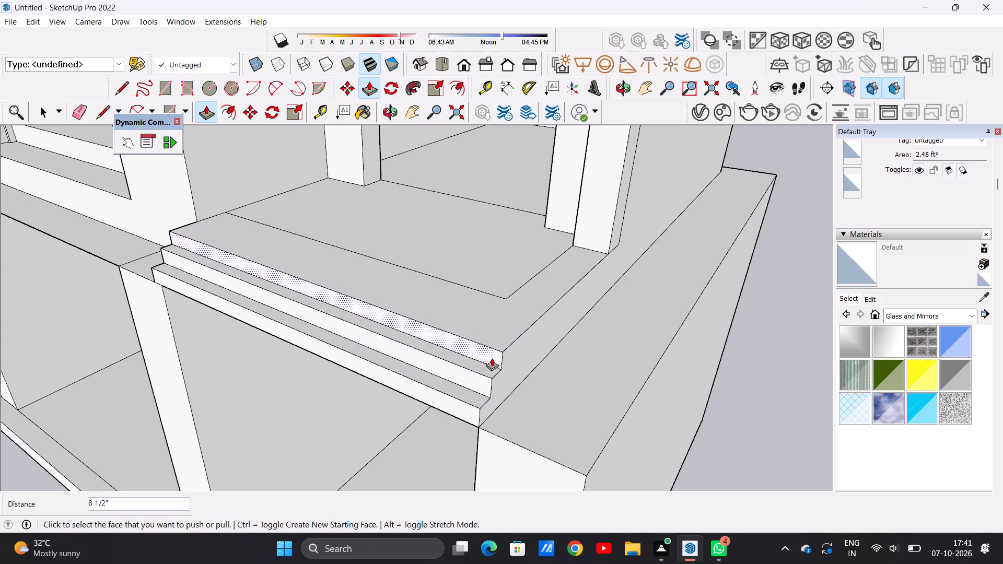
pyautogui.press('space')
# Examine the whole facade from below, from above and from the front, comparing the stepped mouldings above both side bays.
pyautogui.scroll(-8, 349, 307)
pyautogui.moveTo(331, 352); pyautogui.dragTo(375, 225, button='middle')
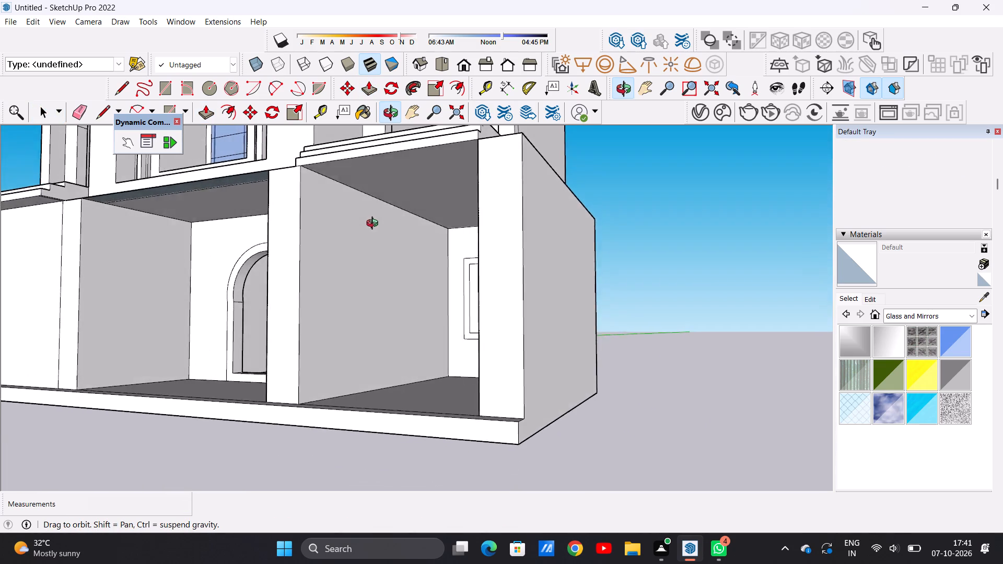
pyautogui.moveTo(375, 225); pyautogui.dragTo(372, 317, button='middle')
pyautogui.scroll(-16, 333, 322)
pyautogui.moveTo(248, 323); pyautogui.dragTo(269, 321, button='middle')
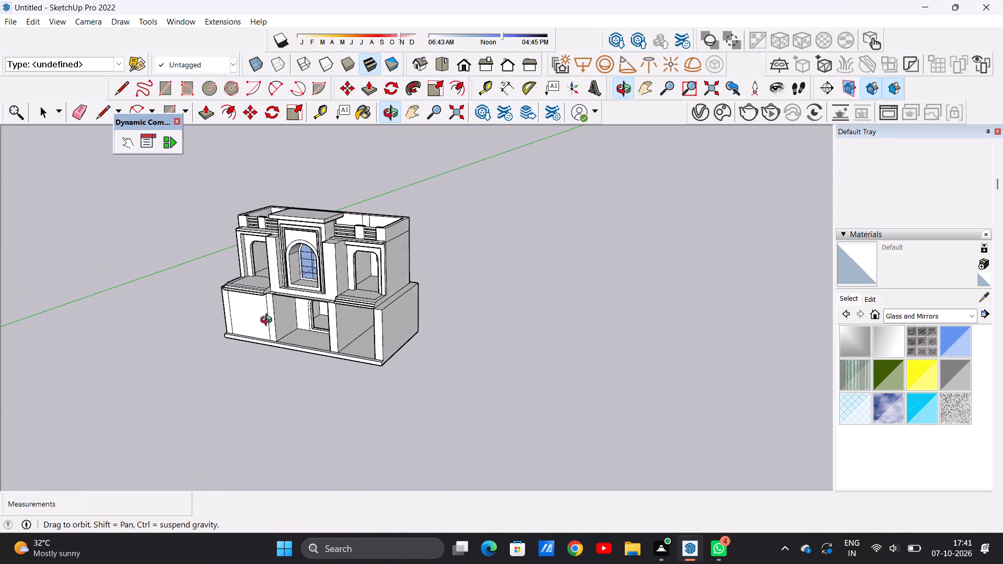
pyautogui.moveTo(269, 321); pyautogui.dragTo(290, 313, button='middle')
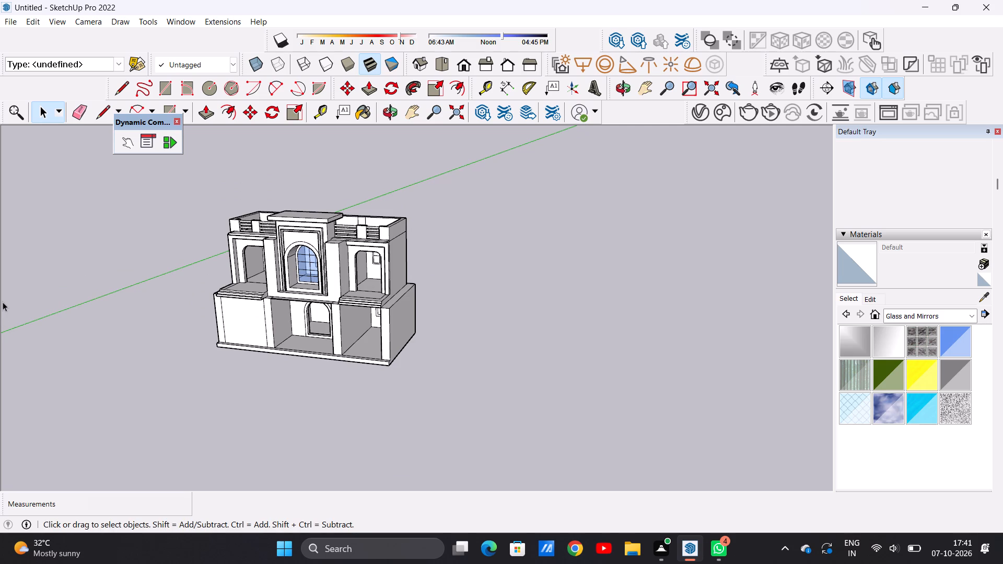
pyautogui.scroll(-2, 245, 318)
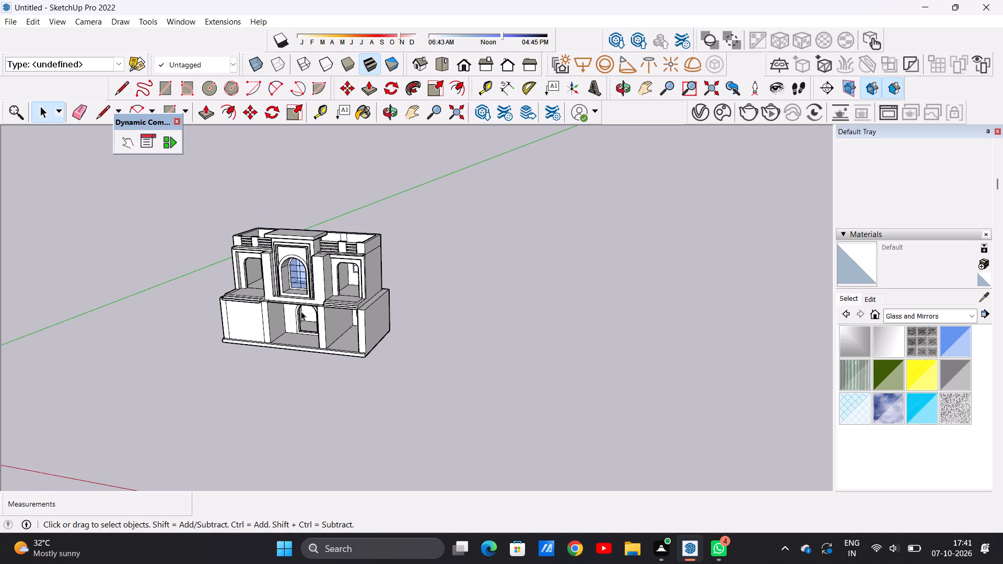
pyautogui.moveTo(295, 311); pyautogui.dragTo(387, 267, button='middle')
pyautogui.moveTo(327, 281); pyautogui.dragTo(276, 314, button='middle')
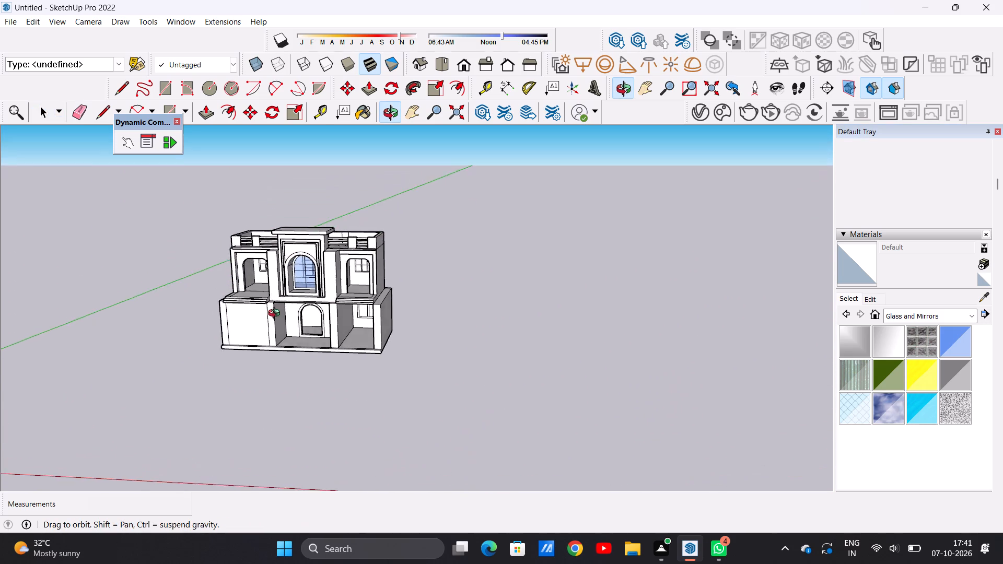
pyautogui.moveTo(276, 314); pyautogui.dragTo(284, 279, button='middle')
pyautogui.scroll(5, 307, 334)
pyautogui.moveTo(307, 333); pyautogui.dragTo(318, 326, button='middle')
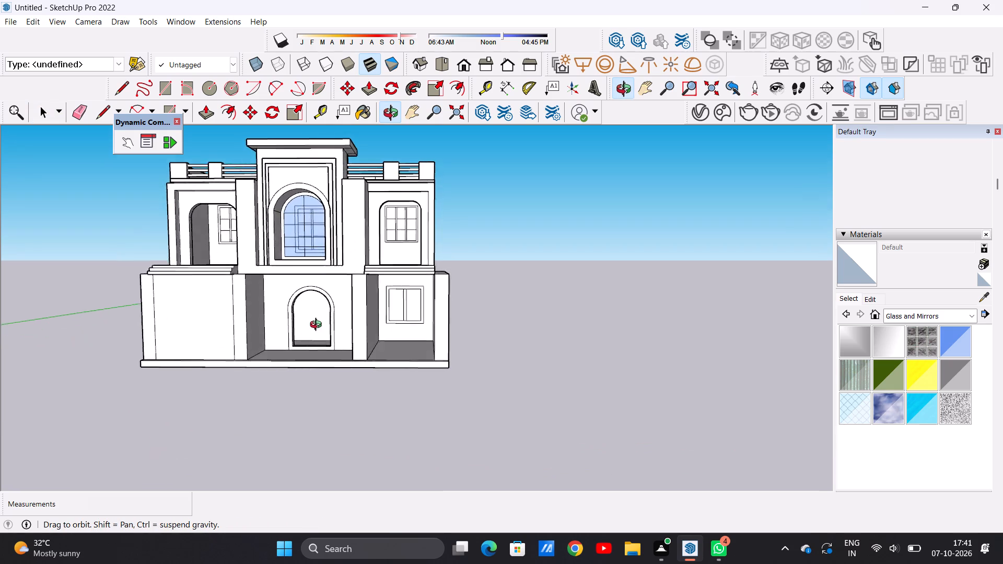
pyautogui.moveTo(318, 326); pyautogui.dragTo(334, 316, button='middle')
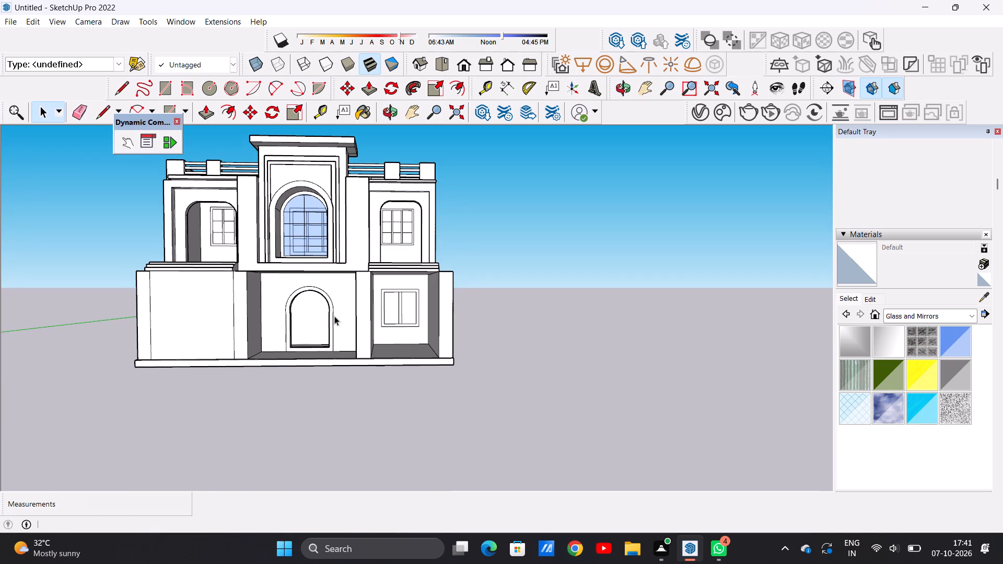
pyautogui.scroll(5, 187, 310)
pyautogui.scroll(-3, 209, 320)
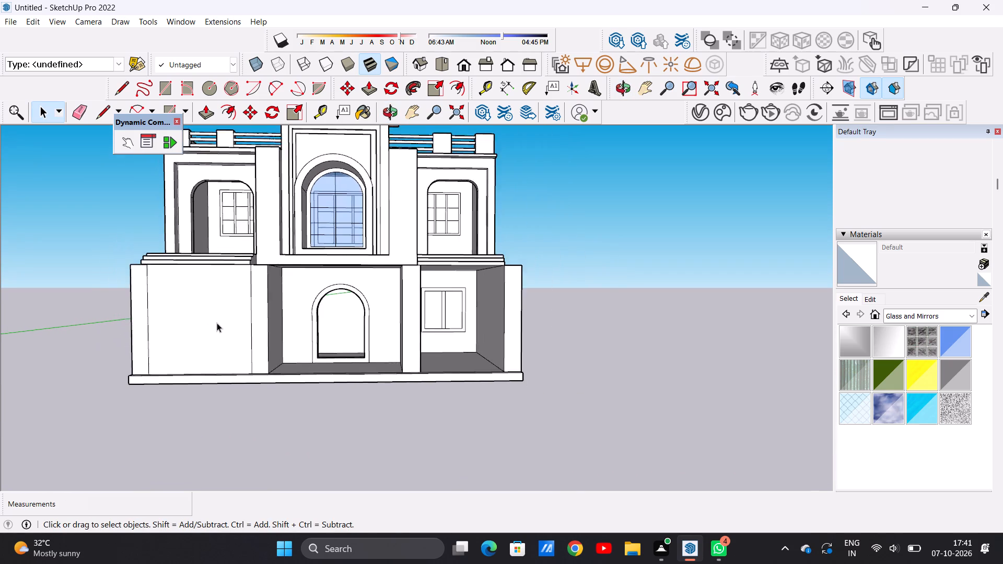
pyautogui.scroll(-2, 217, 323)
pyautogui.scroll(6, 218, 322)
# Delete the flat face closing off the front of the ground-floor left bay.
pyautogui.click(218, 322)
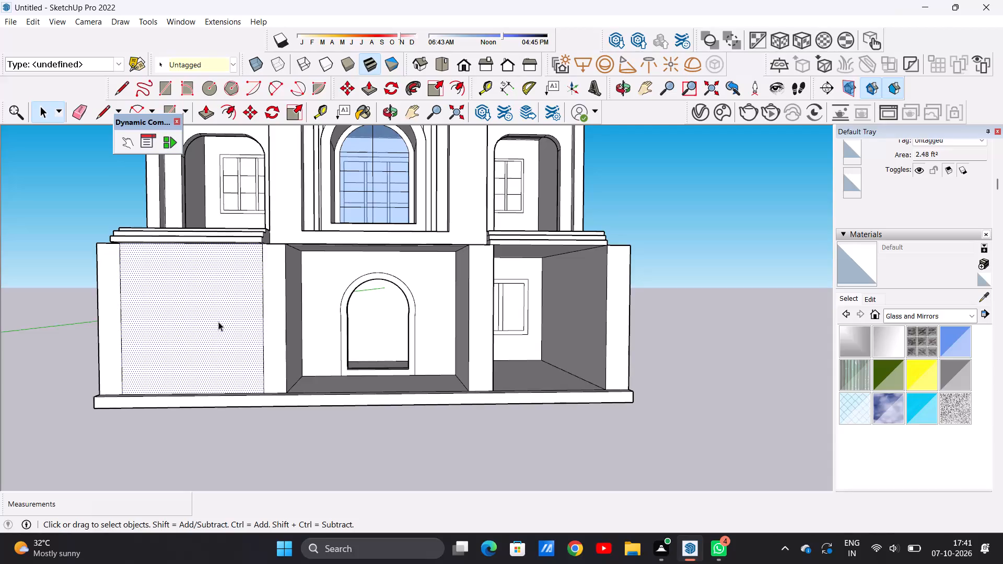
pyautogui.scroll(-12, 221, 326)
pyautogui.scroll(3, 209, 327)
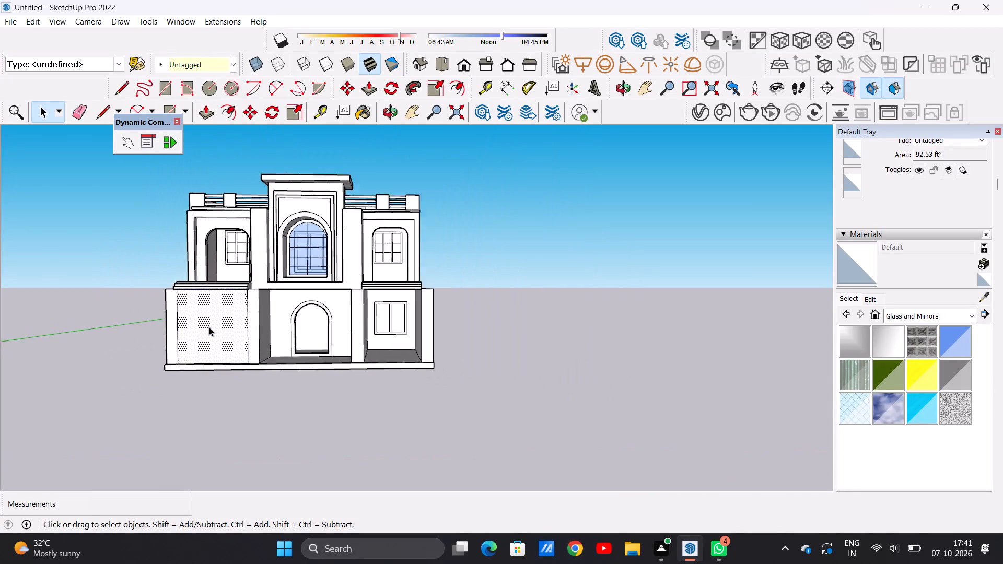
pyautogui.scroll(4, 209, 327)
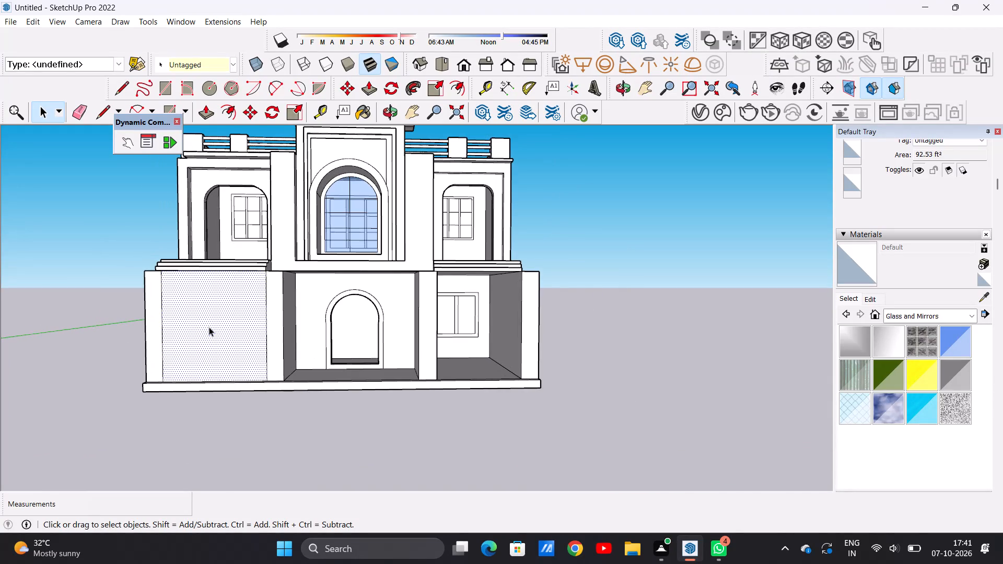
pyautogui.press('space')
pyautogui.click(108, 306)
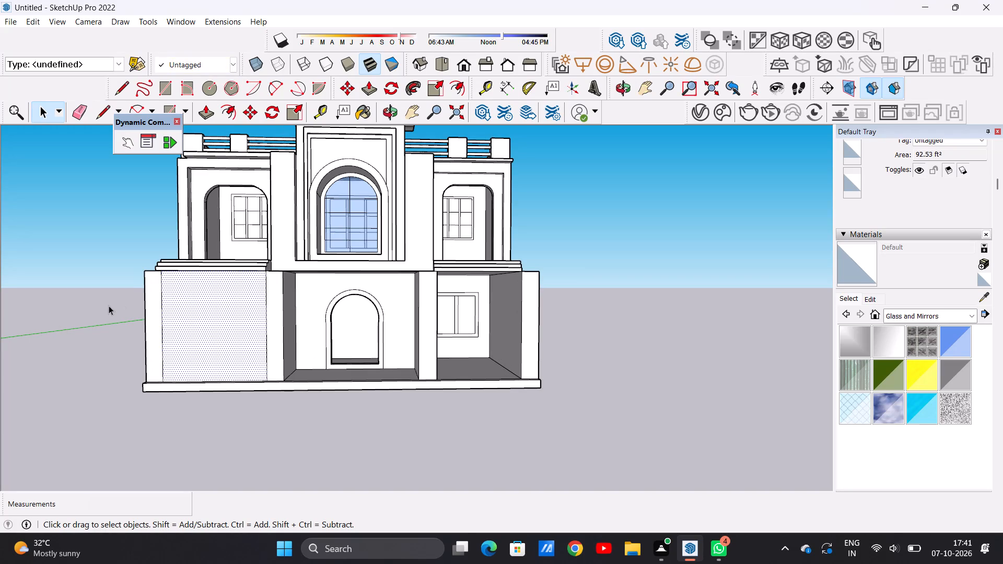
pyautogui.scroll(4, 228, 303)
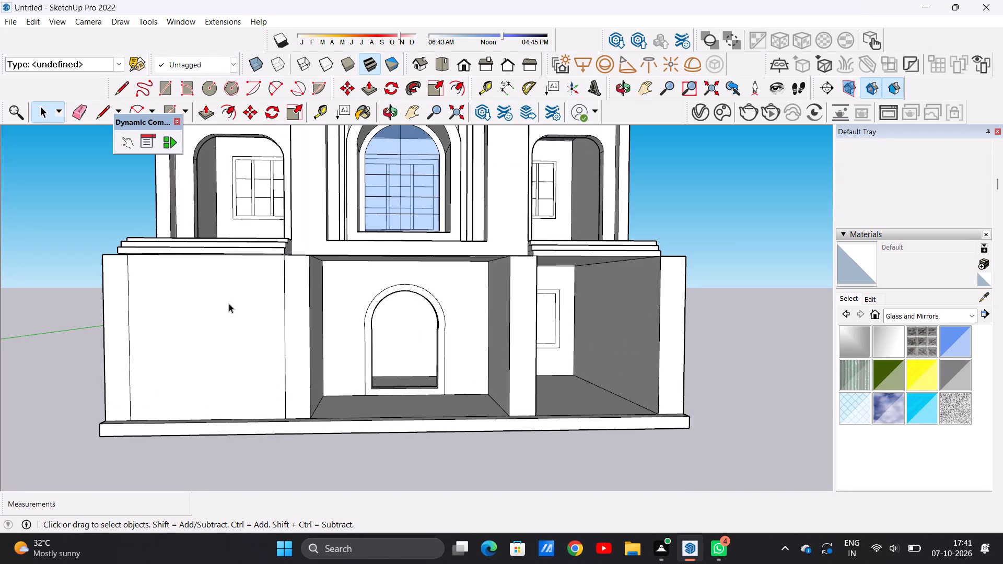
pyautogui.click(229, 303)
pyautogui.press('Delete')
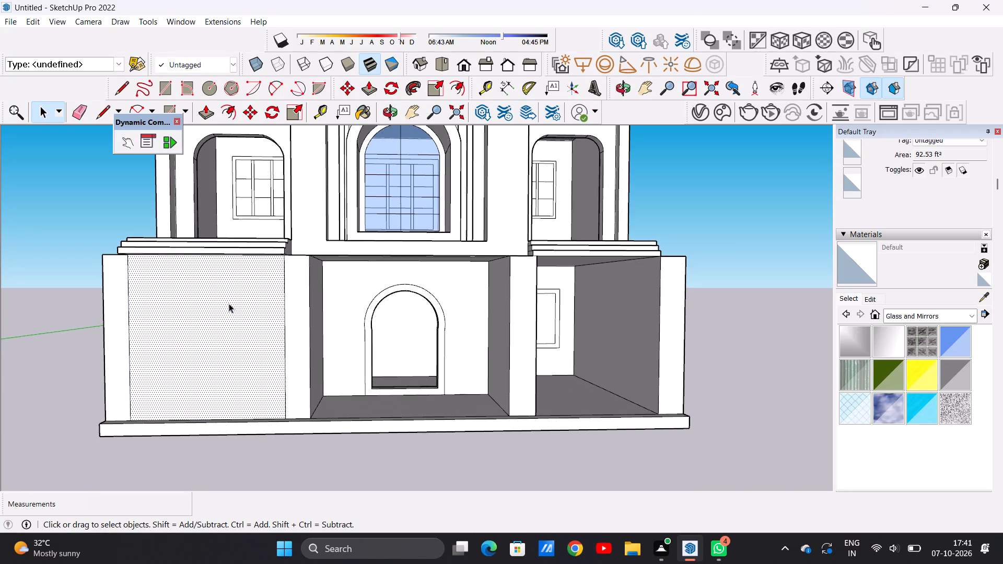
# Paint the frame and centre mullion of the ground-floor left bay window with Wood Veneer 01 from the Wood materials.
pyautogui.moveTo(239, 317); pyautogui.dragTo(278, 315, button='middle')
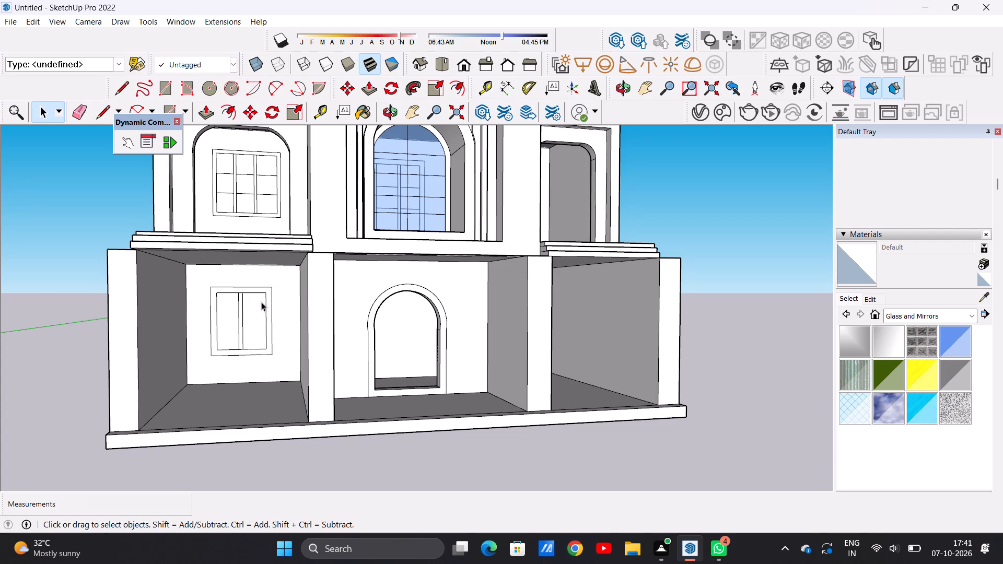
pyautogui.moveTo(261, 304); pyautogui.dragTo(241, 281, button='middle')
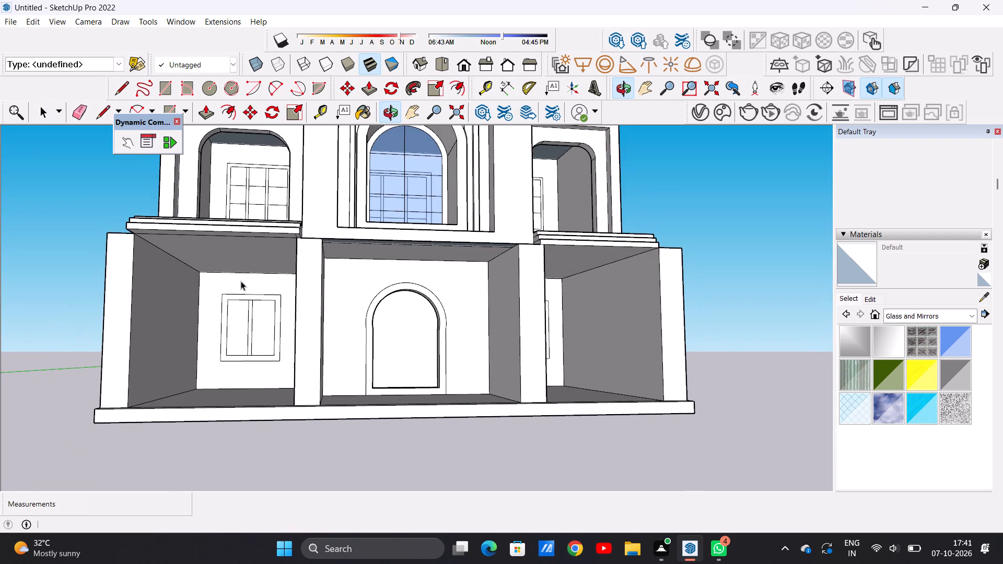
pyautogui.scroll(1, 269, 300)
pyautogui.moveTo(264, 328); pyautogui.dragTo(267, 341, button='middle')
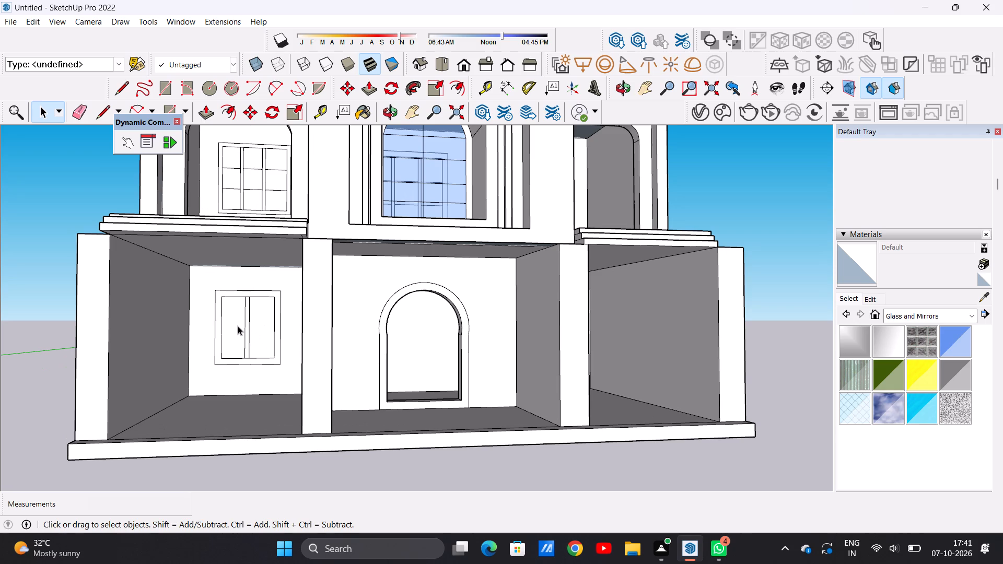
pyautogui.scroll(3, 236, 324)
pyautogui.scroll(-5, 236, 324)
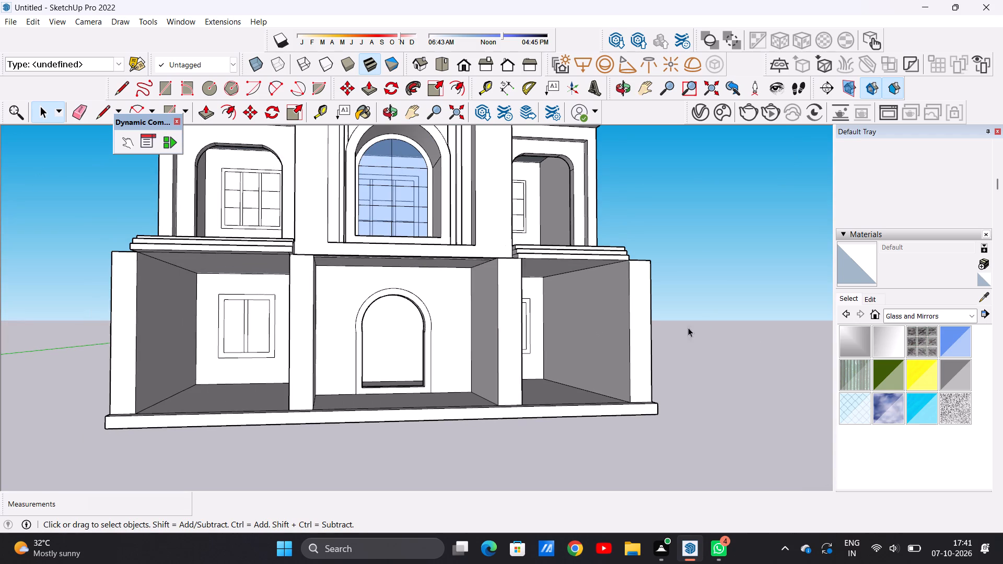
pyautogui.click(972, 316)
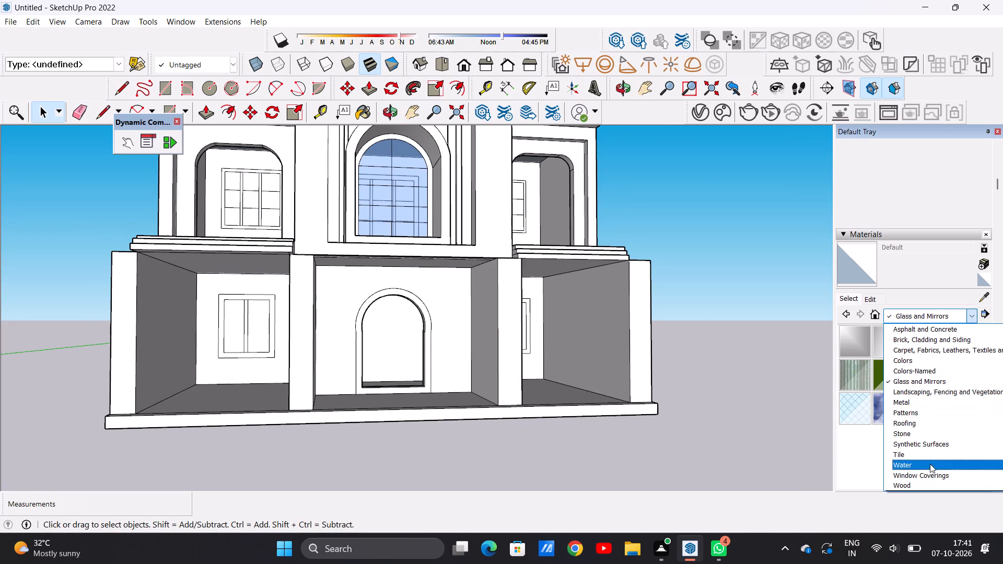
pyautogui.click(905, 480)
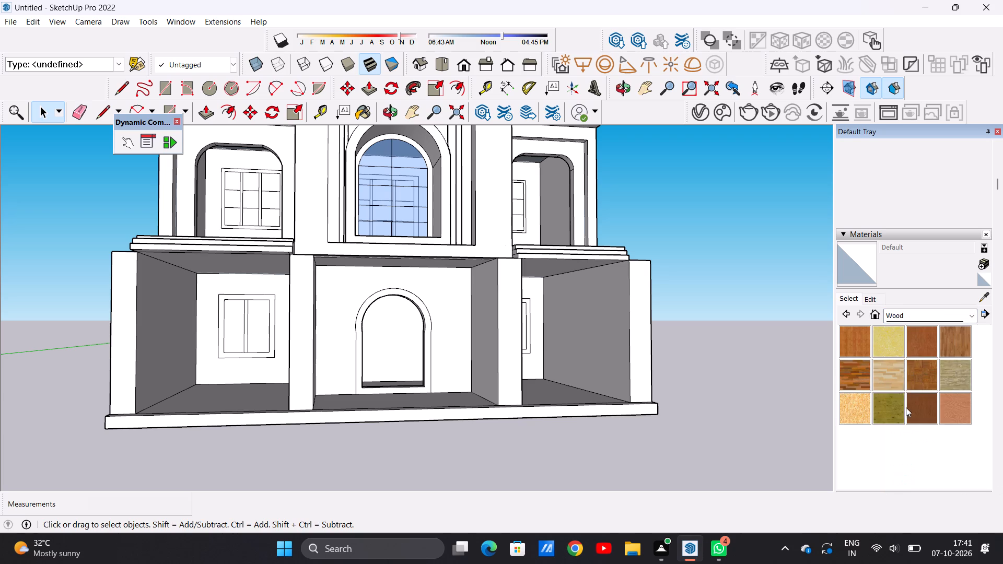
pyautogui.click(923, 404)
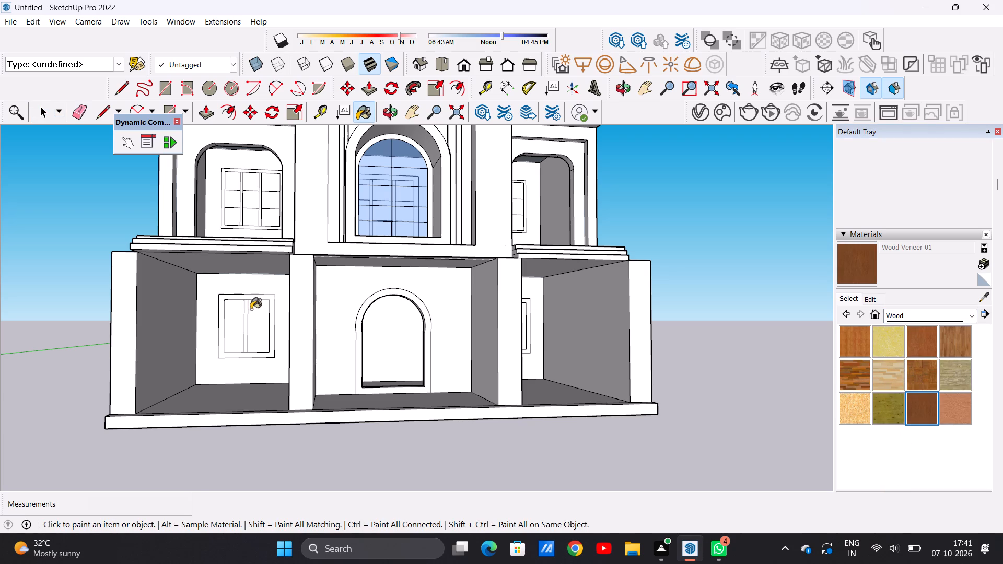
pyautogui.scroll(9, 254, 299)
pyautogui.click(254, 295)
pyautogui.click(235, 324)
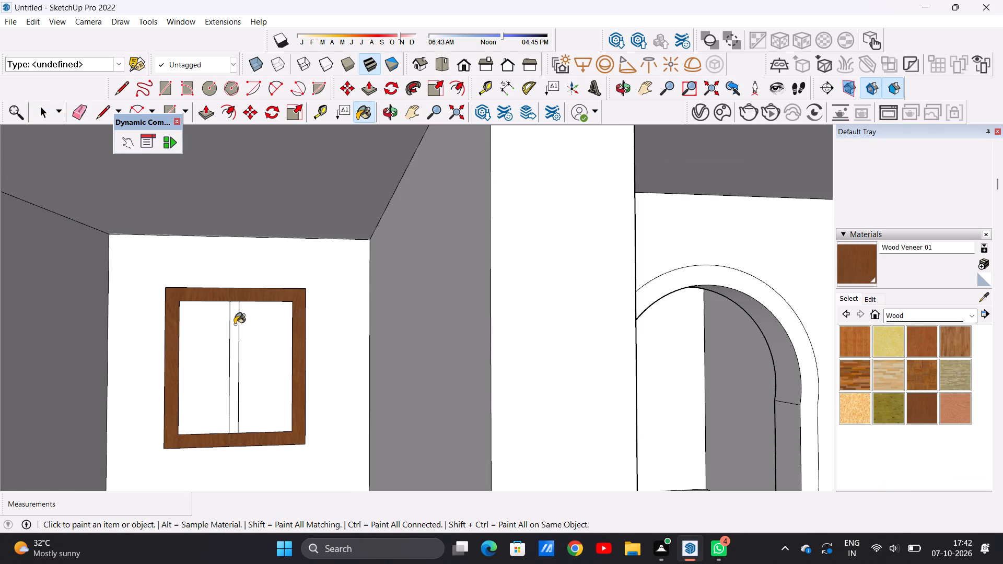
# Paint the frame and centre mullion of the ground-floor right bay window with Wood Veneer 01.
pyautogui.scroll(-15, 240, 335)
pyautogui.scroll(10, 436, 342)
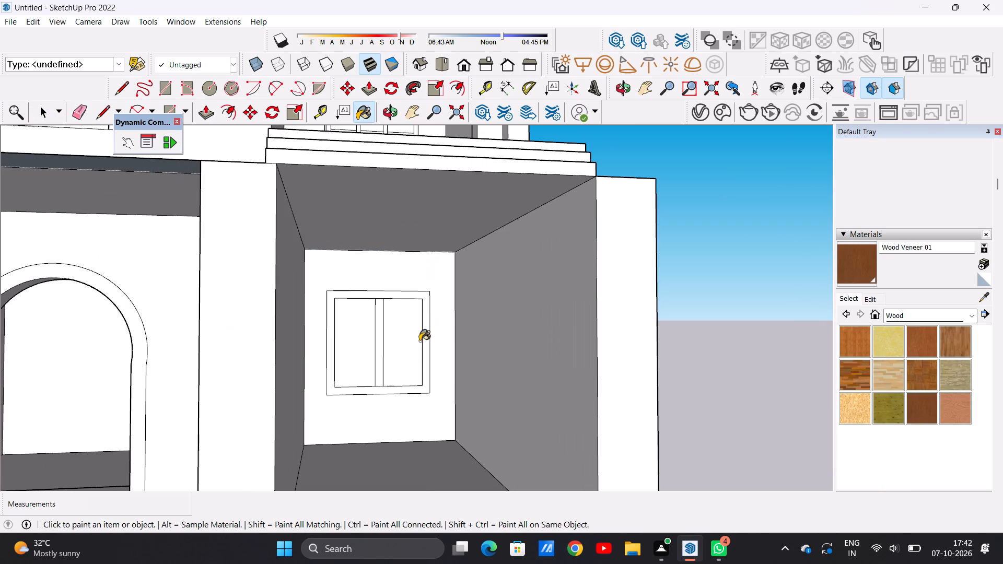
pyautogui.click(389, 297)
pyautogui.click(380, 319)
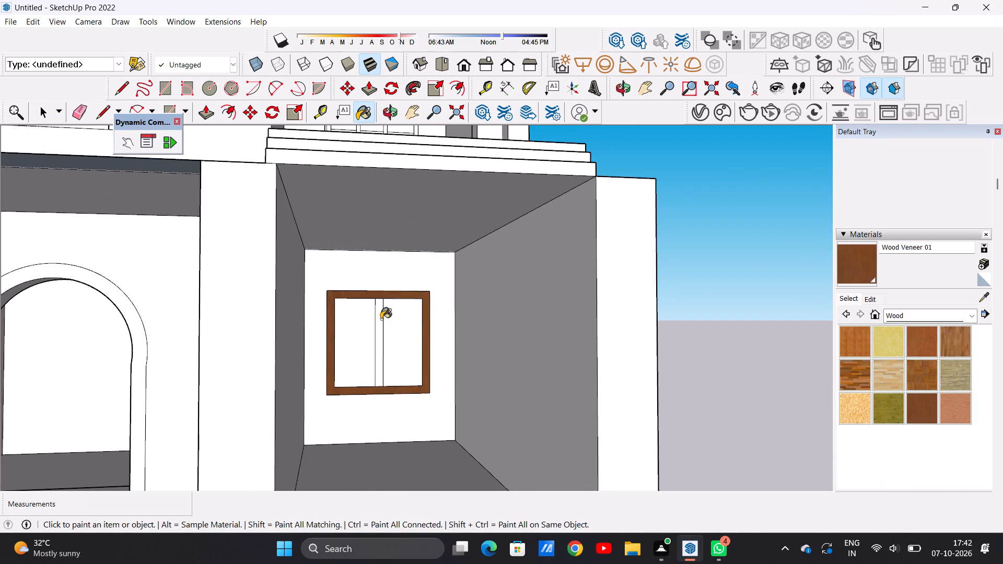
pyautogui.scroll(-5, 435, 318)
pyautogui.scroll(9, 284, 343)
pyautogui.scroll(-13, 243, 341)
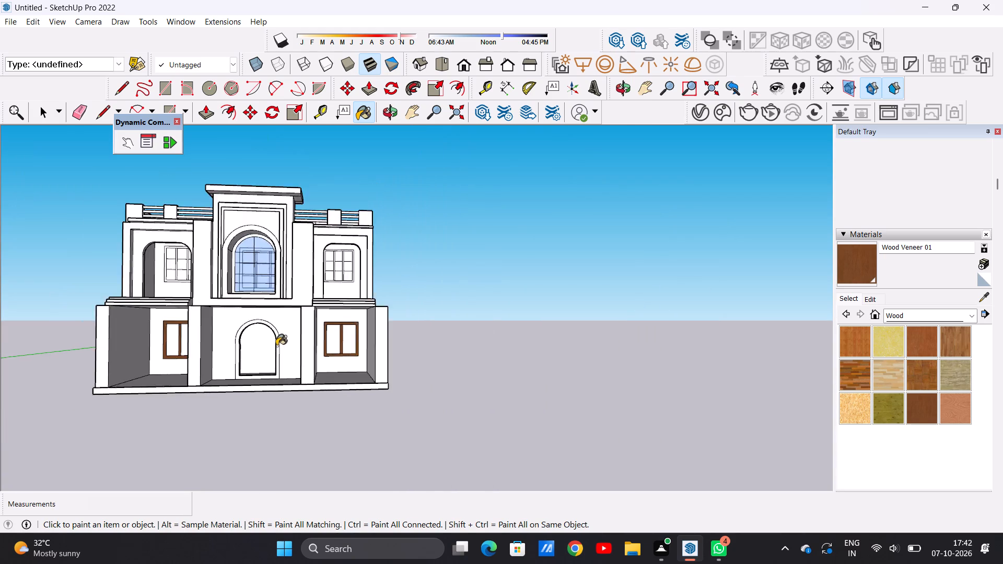
pyautogui.scroll(-10, 276, 346)
pyautogui.scroll(10, 215, 338)
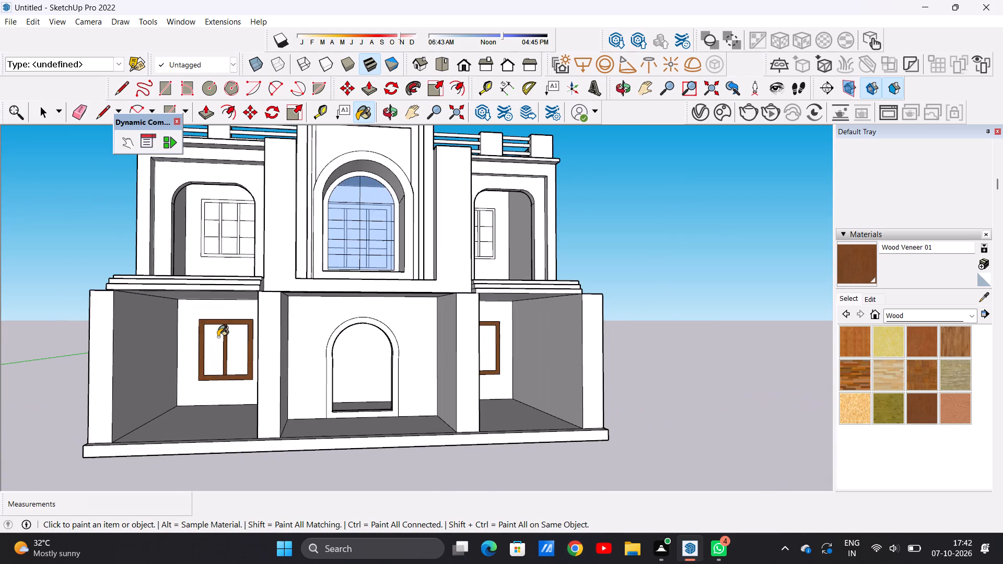
pyautogui.press('space')
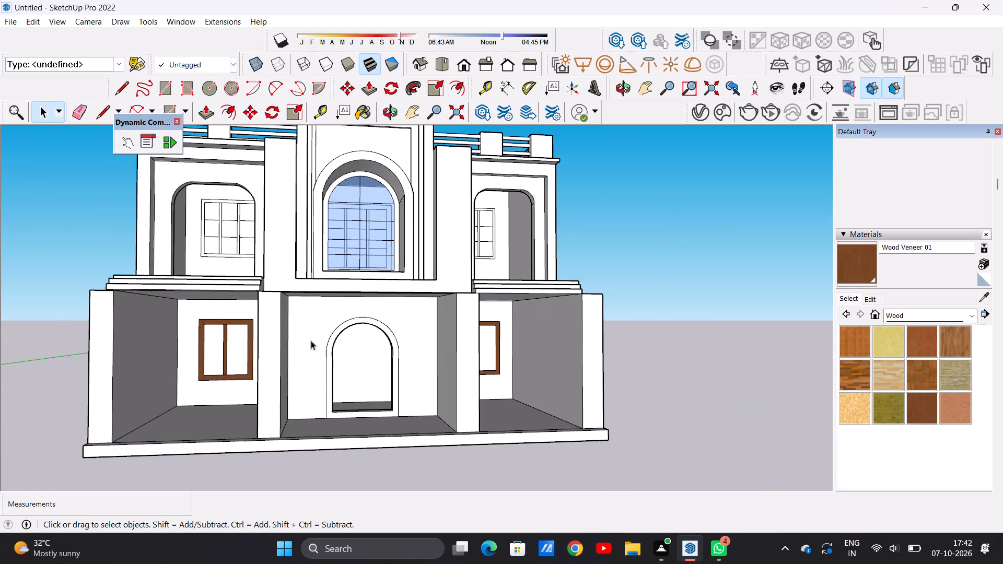
# Paint both panes of the ground-floor left bay window with Blinds Cloth Horizontal from the Window Coverings materials.
pyautogui.click(973, 316)
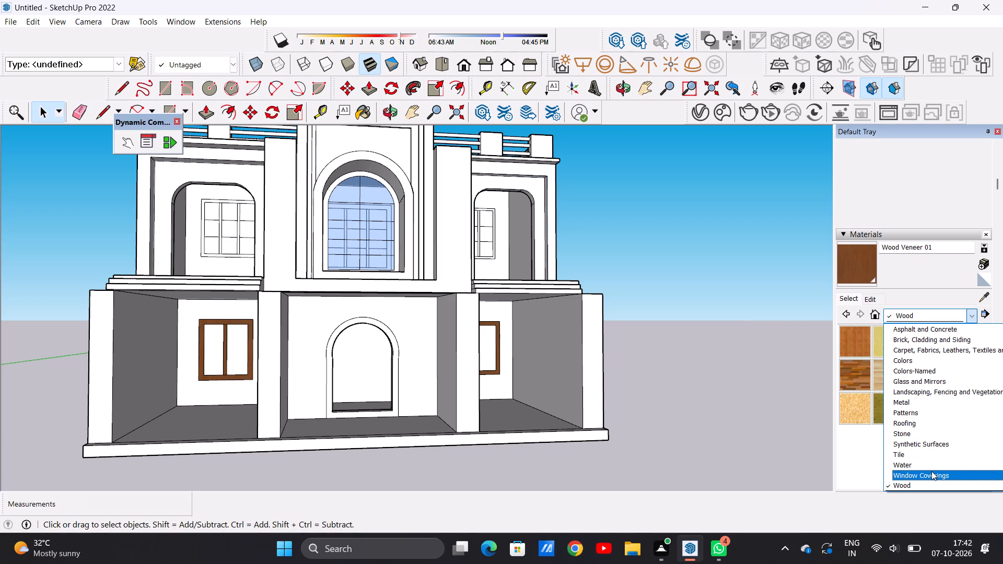
pyautogui.click(931, 472)
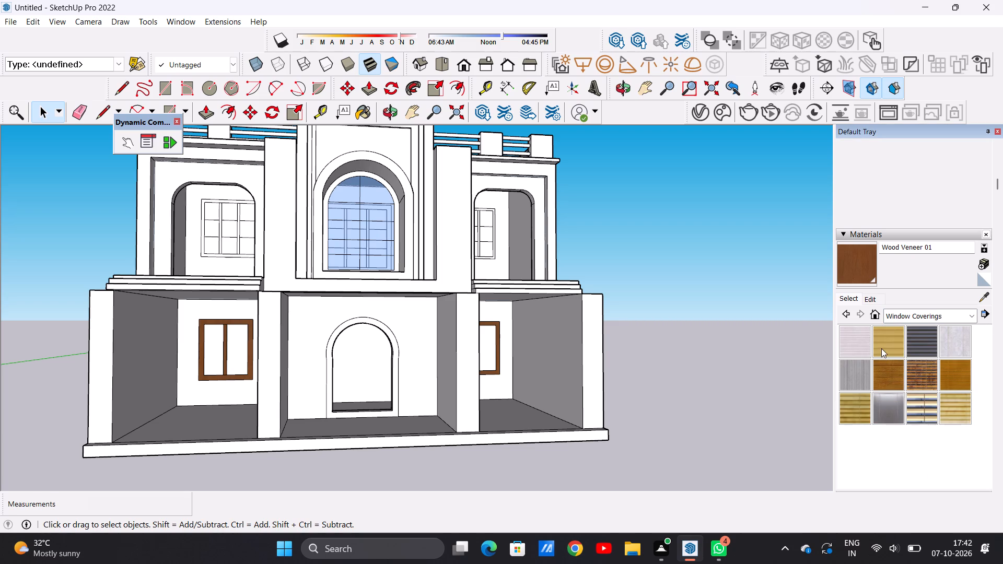
pyautogui.click(881, 348)
pyautogui.scroll(8, 218, 340)
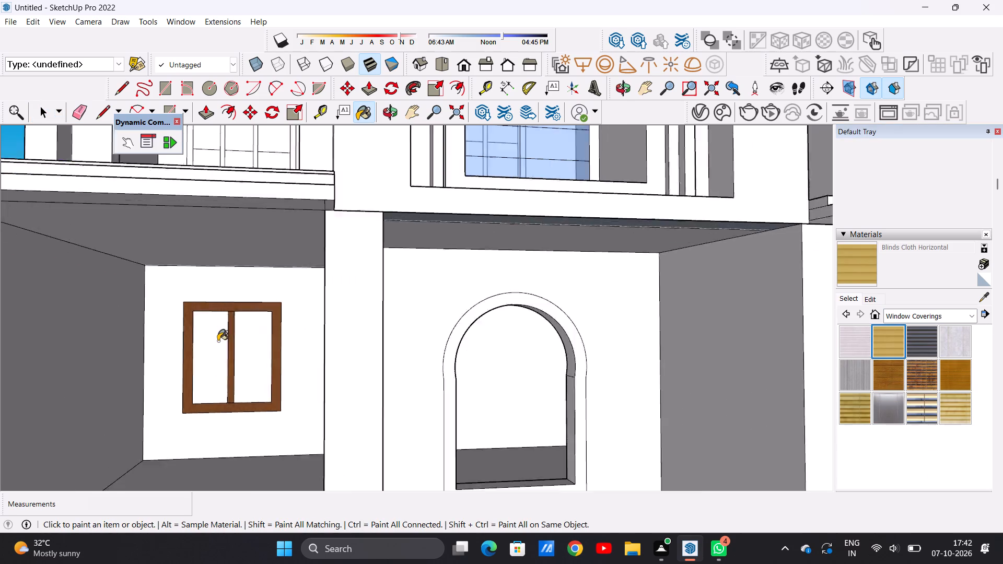
pyautogui.scroll(3, 218, 341)
pyautogui.click(207, 345)
pyautogui.click(297, 347)
# Paint both panes of the ground-floor right bay window with Blinds Cloth Horizontal.
pyautogui.scroll(-15, 243, 367)
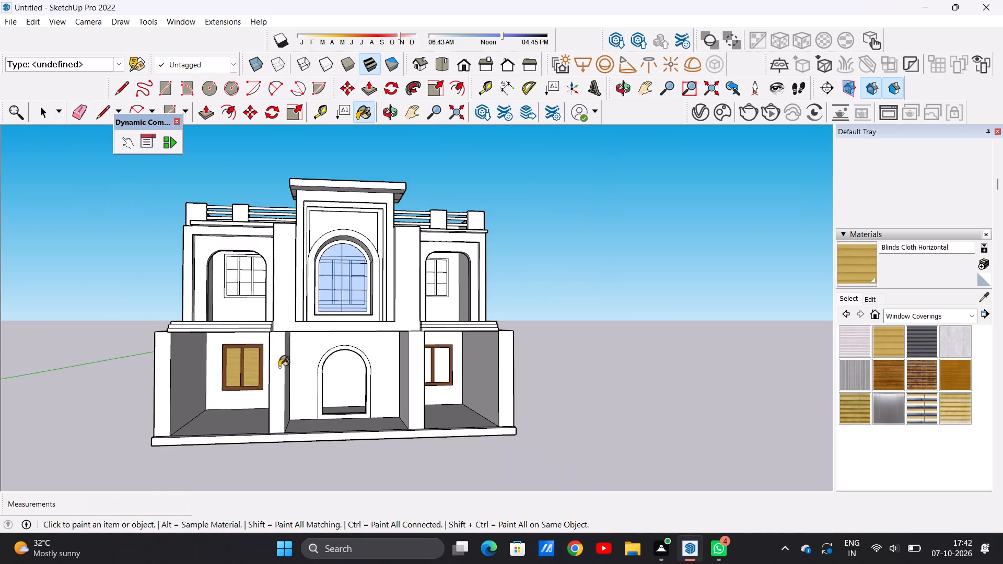
pyautogui.scroll(11, 449, 367)
pyautogui.click(439, 368)
pyautogui.click(375, 369)
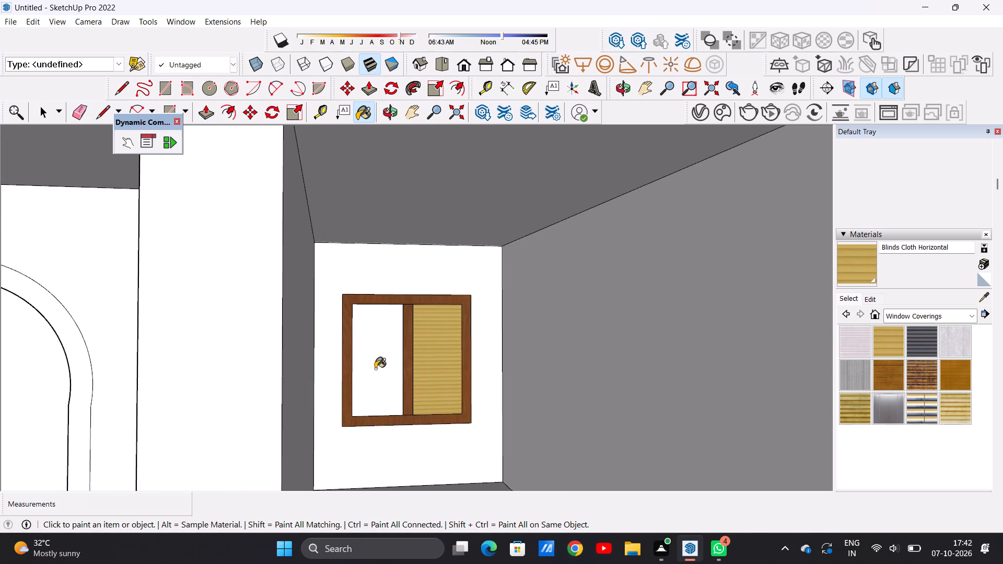
pyautogui.press('space')
# Paint the back wall, both side walls and the ceiling of the ground-floor left bay with Color B02 from the Colors materials.
pyautogui.scroll(-13, 427, 370)
pyautogui.moveTo(437, 368); pyautogui.dragTo(378, 383, button='middle')
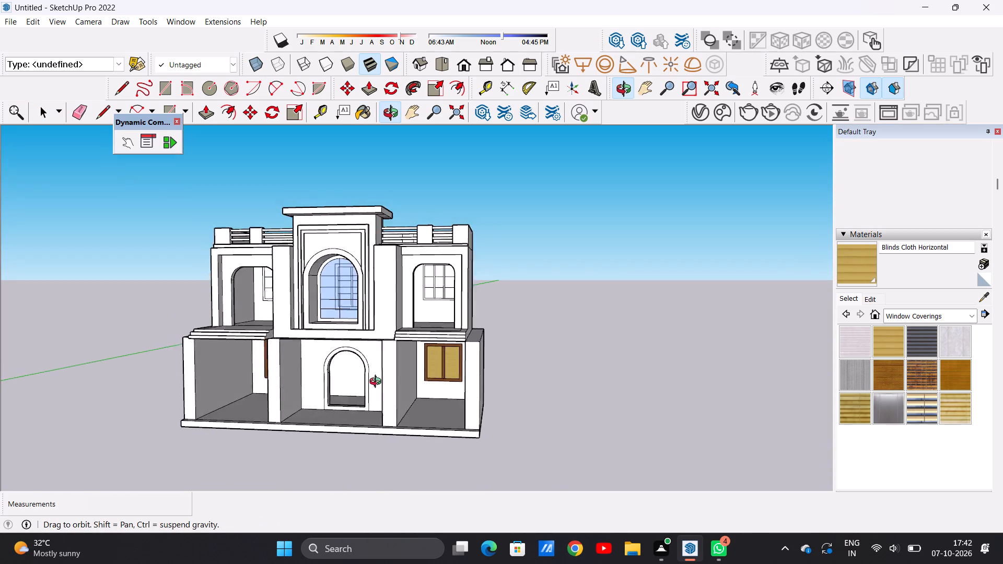
pyautogui.moveTo(378, 383); pyautogui.dragTo(413, 384, button='middle')
pyautogui.moveTo(267, 382); pyautogui.dragTo(287, 370, button='middle')
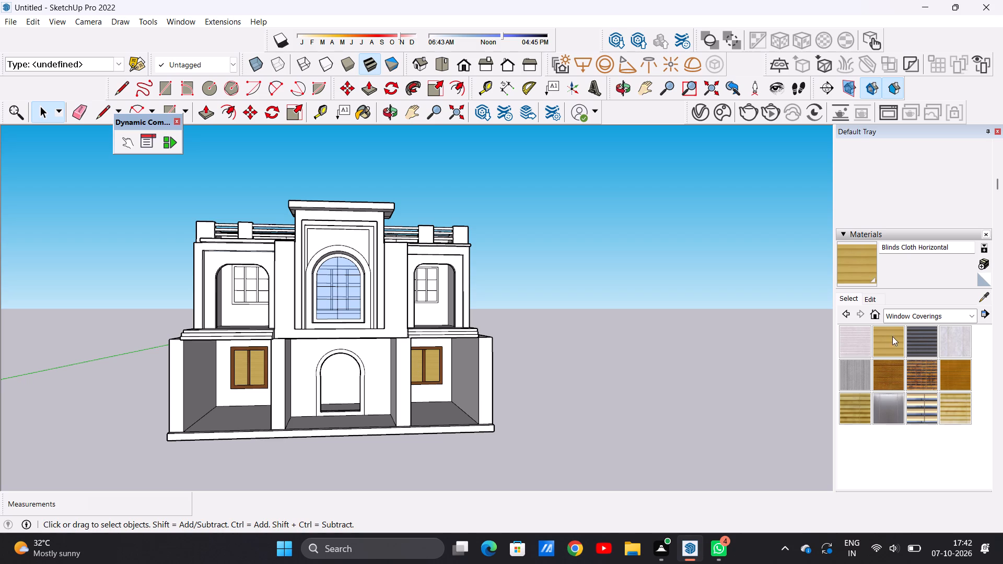
pyautogui.click(970, 313)
pyautogui.click(942, 359)
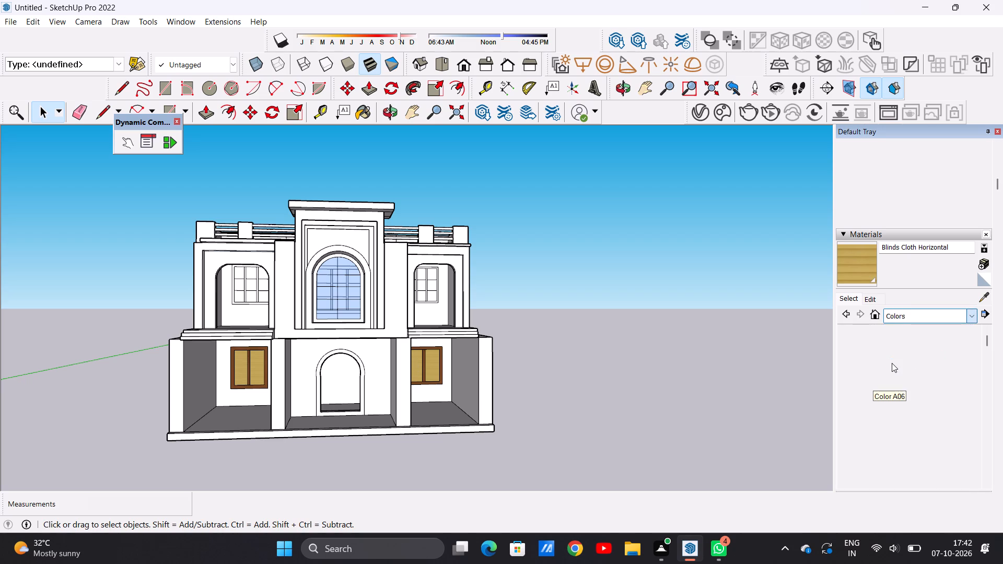
pyautogui.scroll(-1, 892, 363)
pyautogui.click(887, 351)
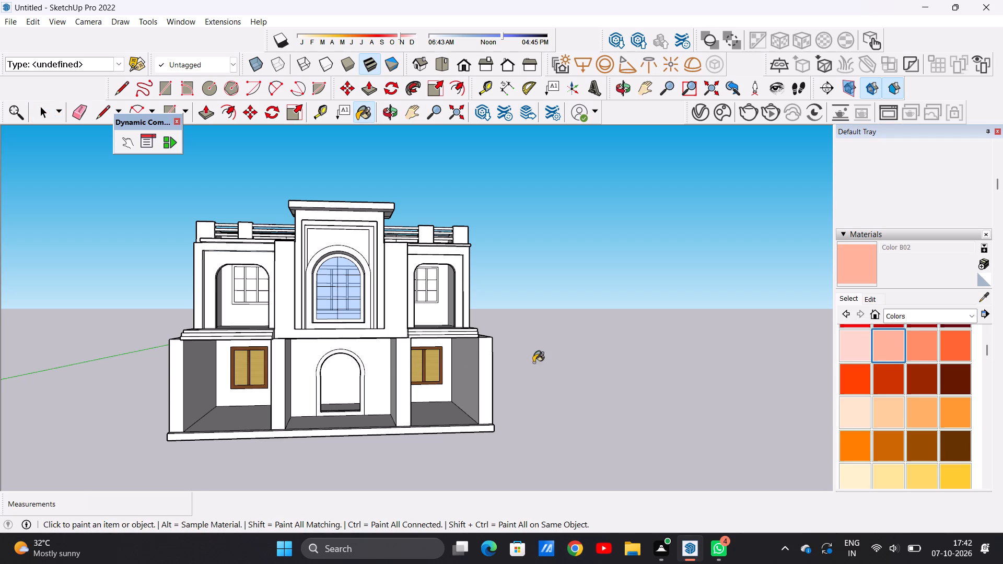
pyautogui.scroll(15, 170, 366)
pyautogui.click(249, 347)
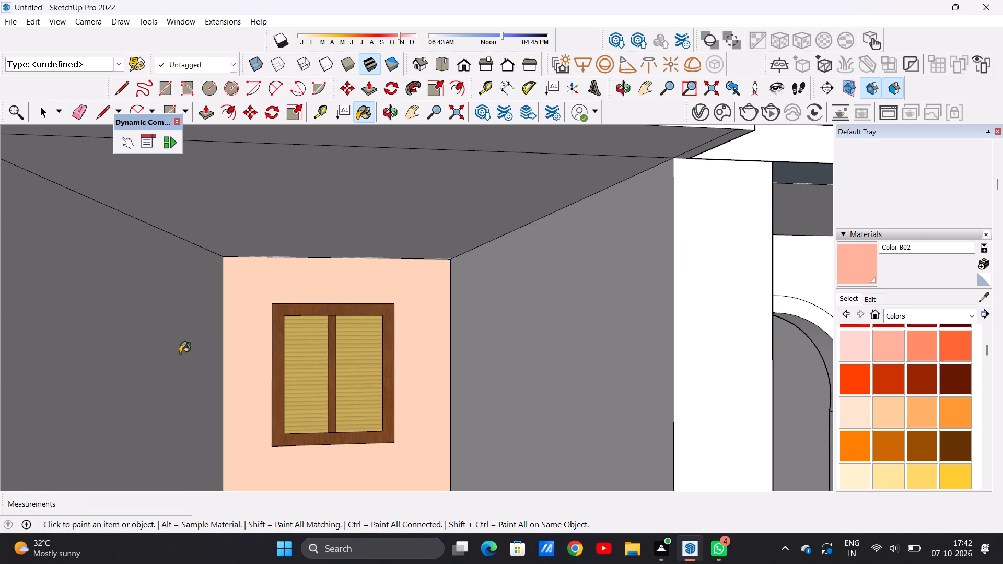
pyautogui.click(178, 354)
pyautogui.click(312, 229)
pyautogui.click(501, 318)
# Paint the back wall, both side walls and the ceiling of the ground-floor right bay with Color B02.
pyautogui.scroll(-4, 386, 321)
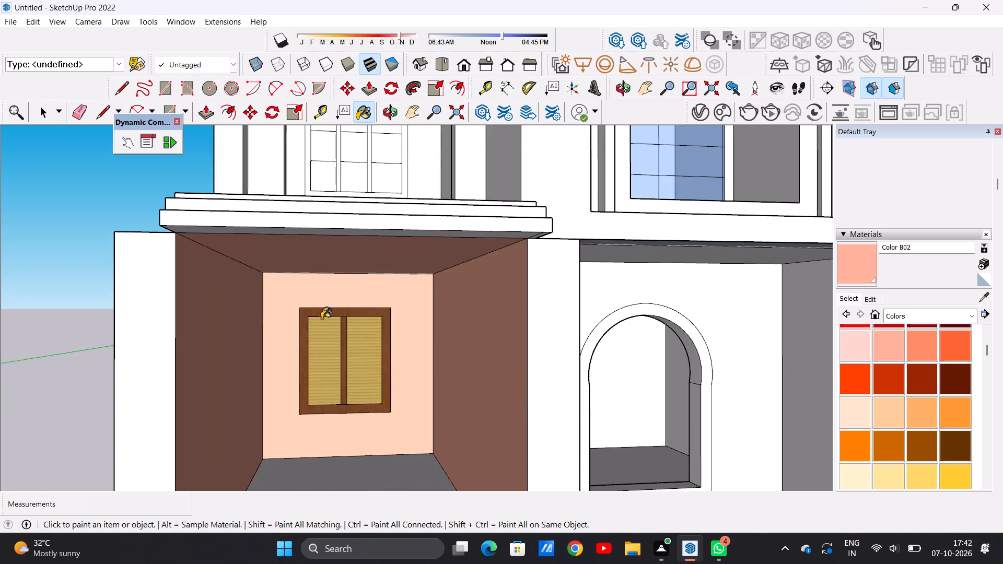
pyautogui.scroll(-6, 321, 319)
pyautogui.scroll(10, 631, 338)
pyautogui.click(627, 340)
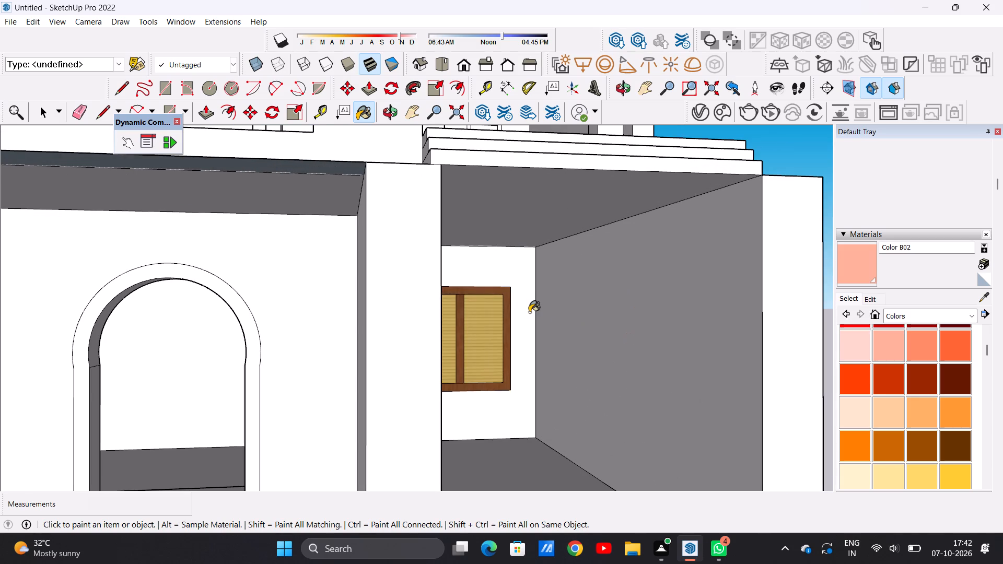
pyautogui.click(529, 311)
pyautogui.scroll(1, 578, 350)
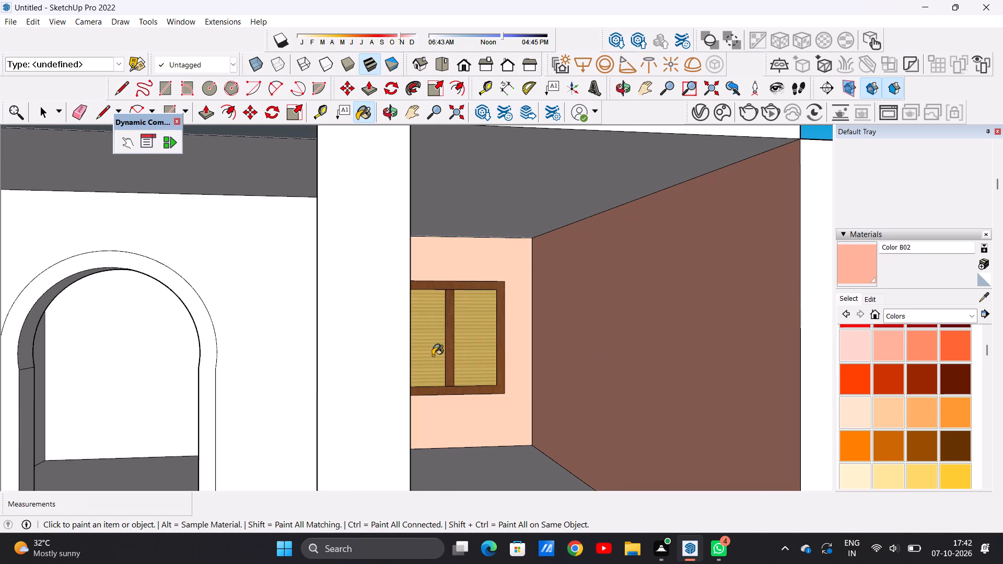
pyautogui.moveTo(612, 351); pyautogui.dragTo(463, 366, button='middle')
pyautogui.click(344, 334)
pyautogui.click(429, 175)
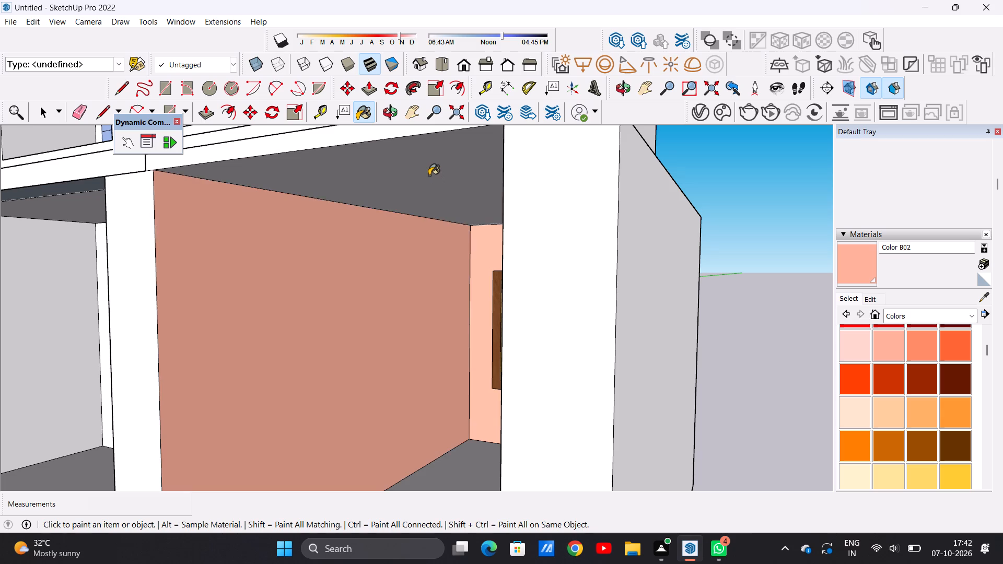
pyautogui.press('space')
# Draw a rectangle about 10' by 9' 3" across the open front of the ground-floor left bay, corner to corner.
pyautogui.scroll(-20, 515, 295)
pyautogui.scroll(-3, 515, 295)
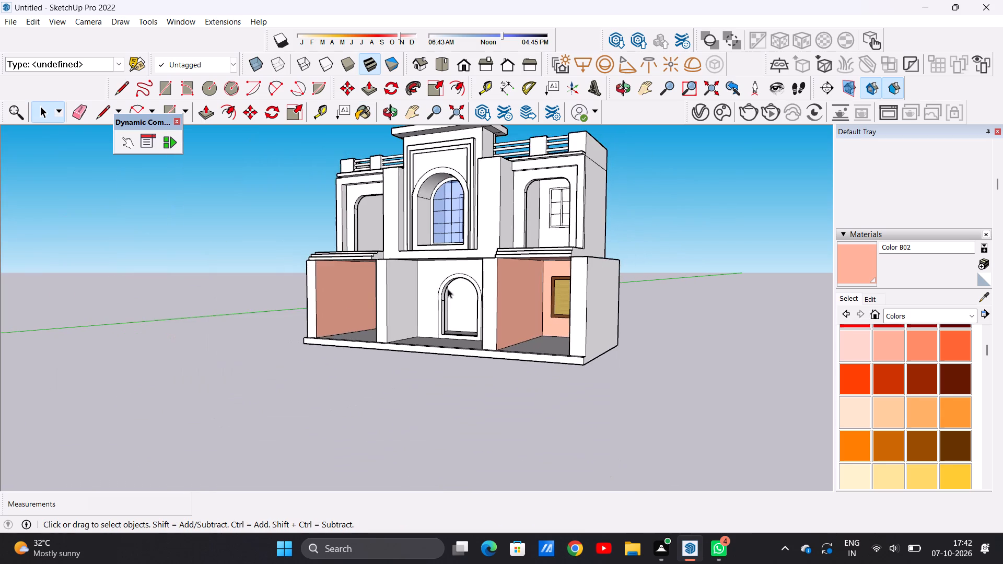
pyautogui.moveTo(448, 290); pyautogui.dragTo(566, 289, button='middle')
pyautogui.scroll(8, 392, 286)
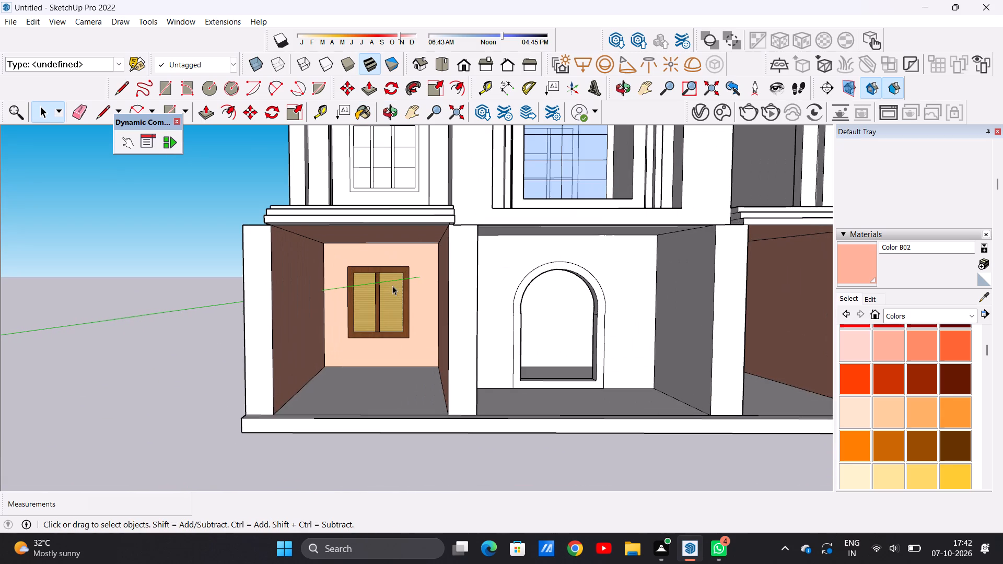
pyautogui.press('r')
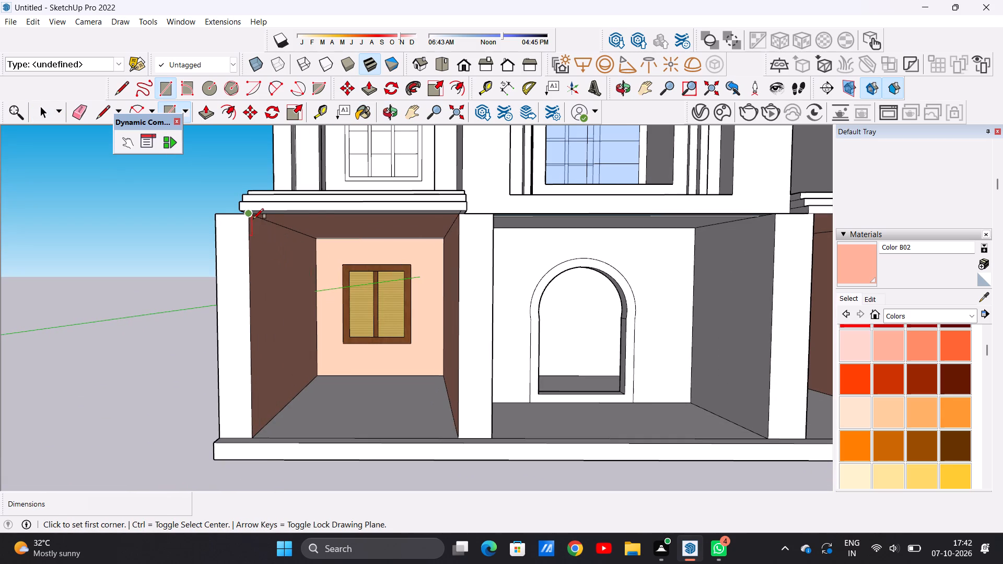
pyautogui.click(253, 219)
pyautogui.click(454, 214)
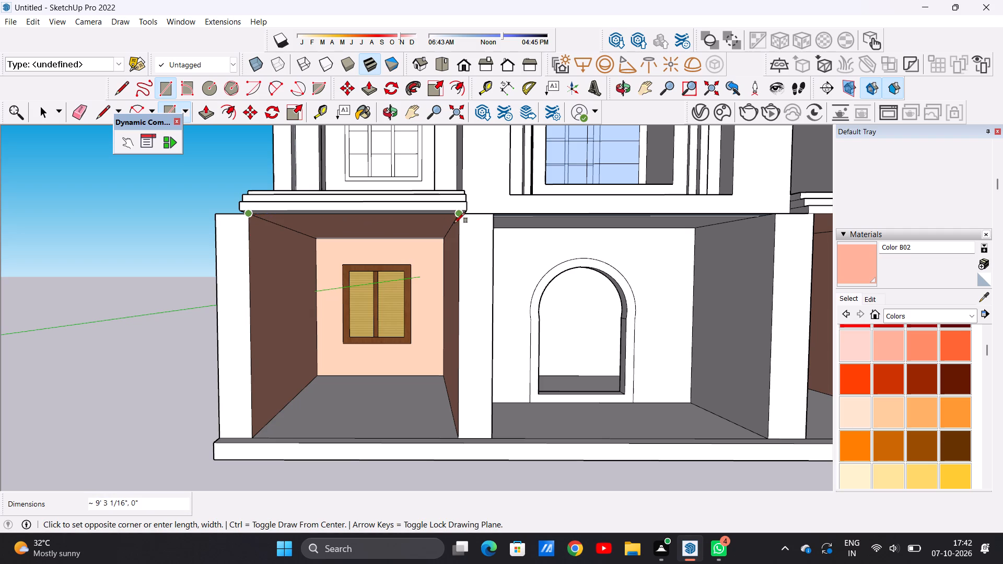
pyautogui.click(462, 439)
pyautogui.press('space')
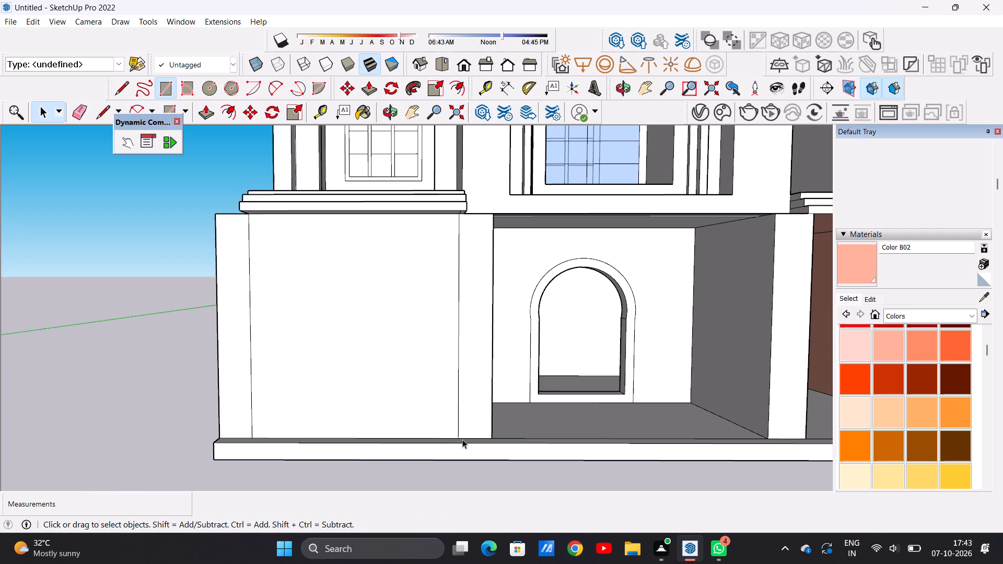
# Offset the left bay's front face outline inward by about 5 3/8".
pyautogui.press('o')
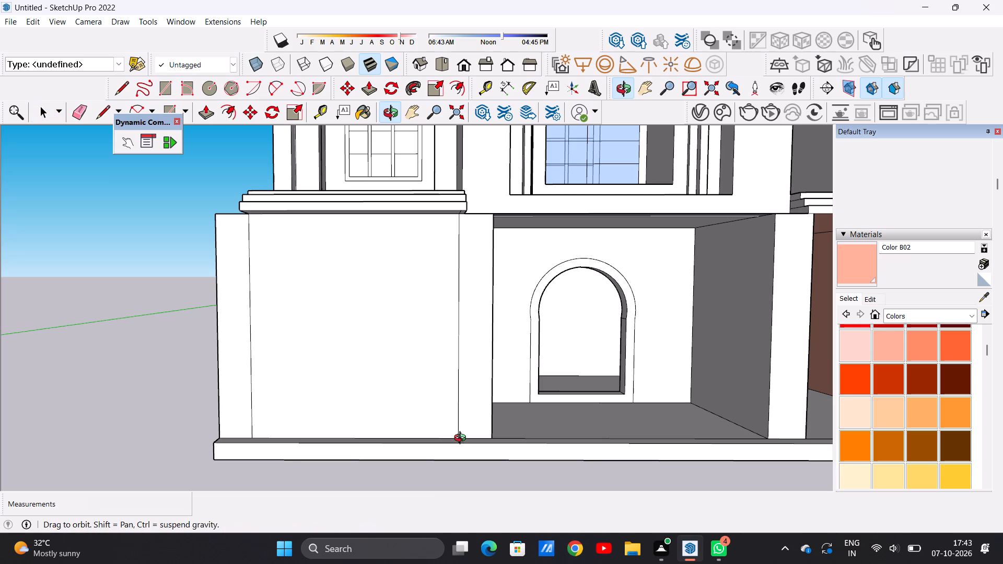
pyautogui.press('f')
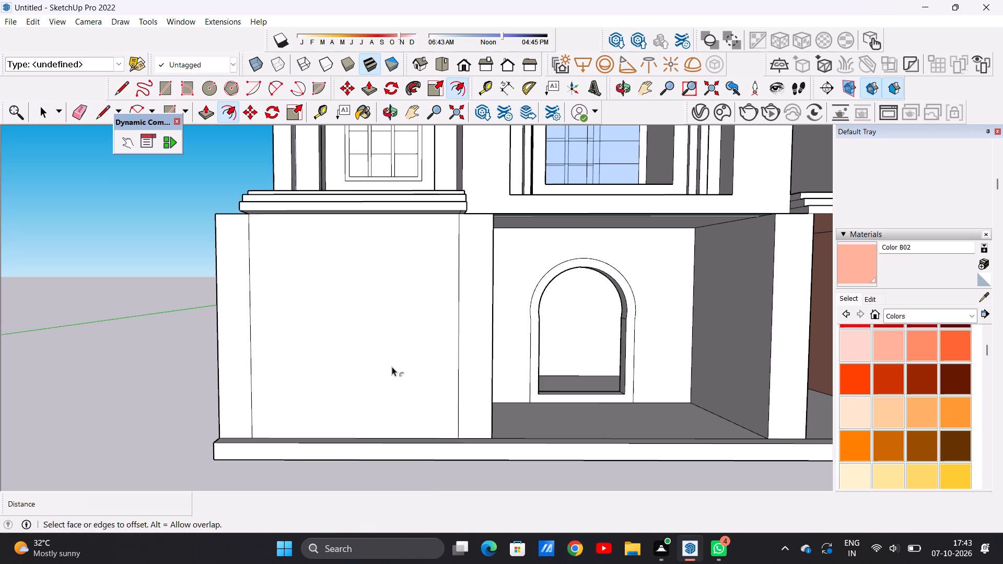
pyautogui.click(299, 228)
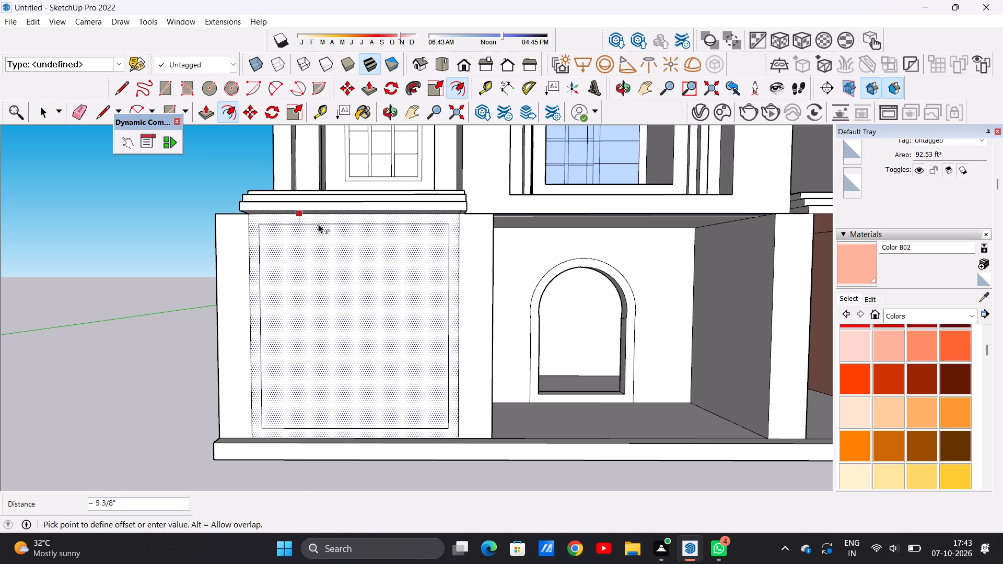
pyautogui.click(318, 224)
pyautogui.press('space')
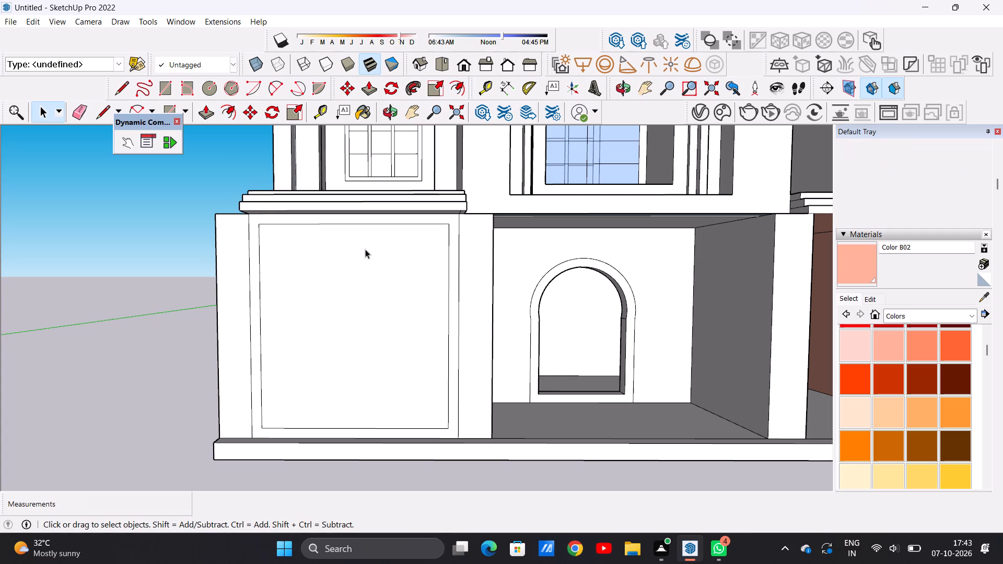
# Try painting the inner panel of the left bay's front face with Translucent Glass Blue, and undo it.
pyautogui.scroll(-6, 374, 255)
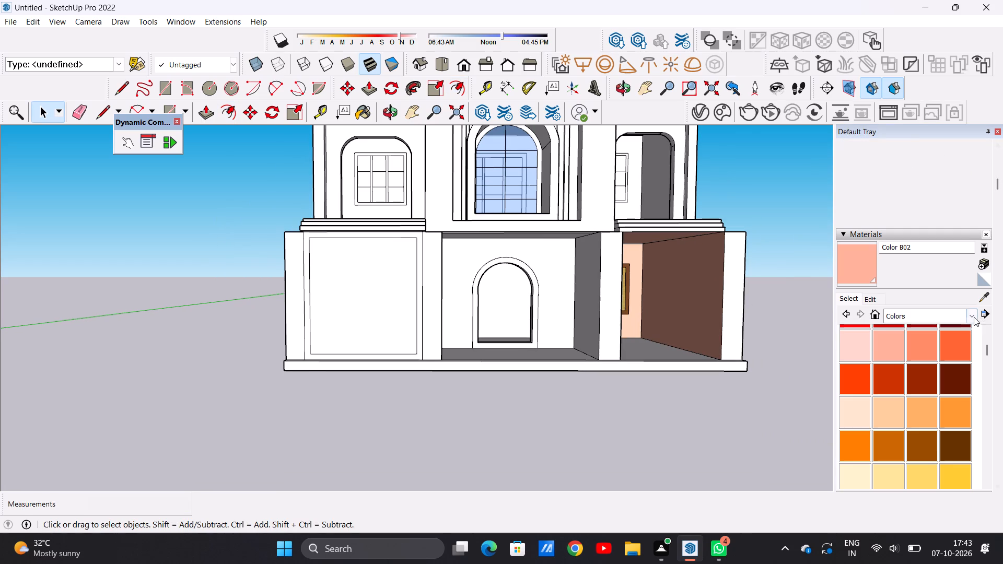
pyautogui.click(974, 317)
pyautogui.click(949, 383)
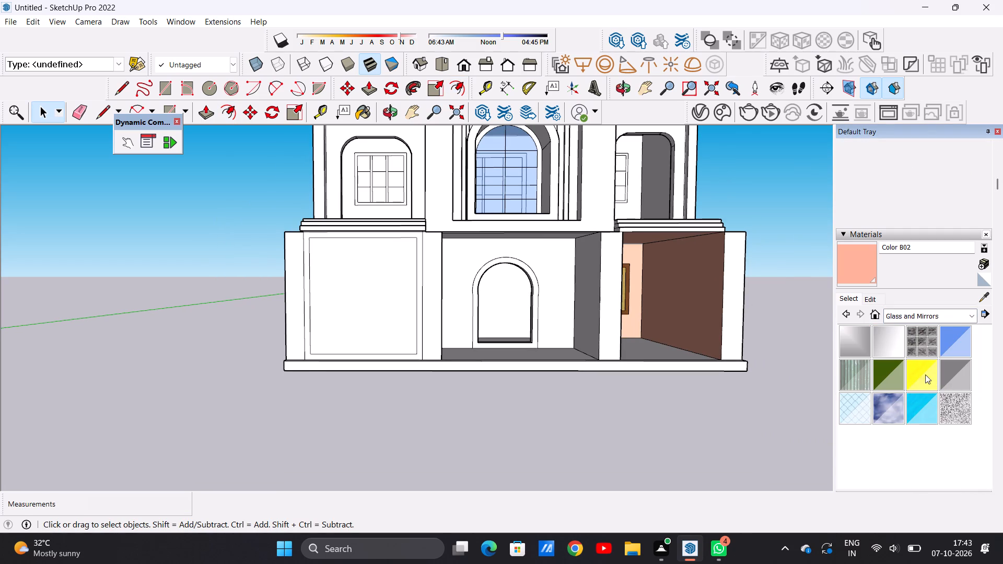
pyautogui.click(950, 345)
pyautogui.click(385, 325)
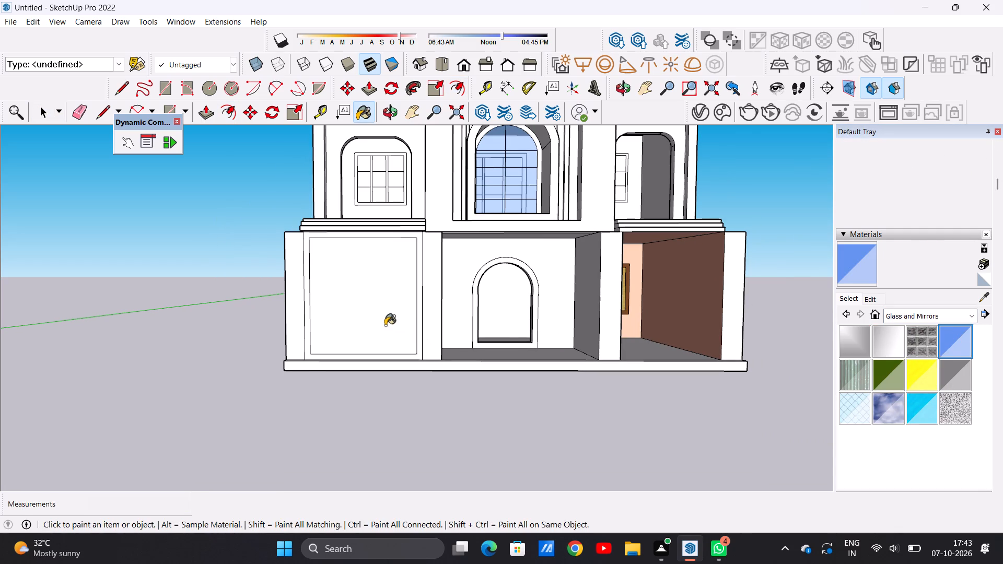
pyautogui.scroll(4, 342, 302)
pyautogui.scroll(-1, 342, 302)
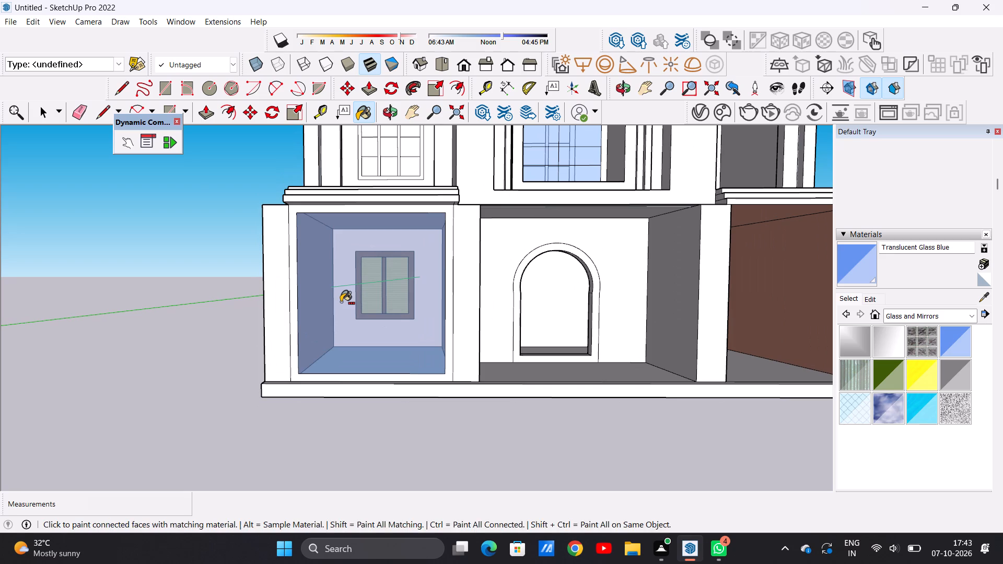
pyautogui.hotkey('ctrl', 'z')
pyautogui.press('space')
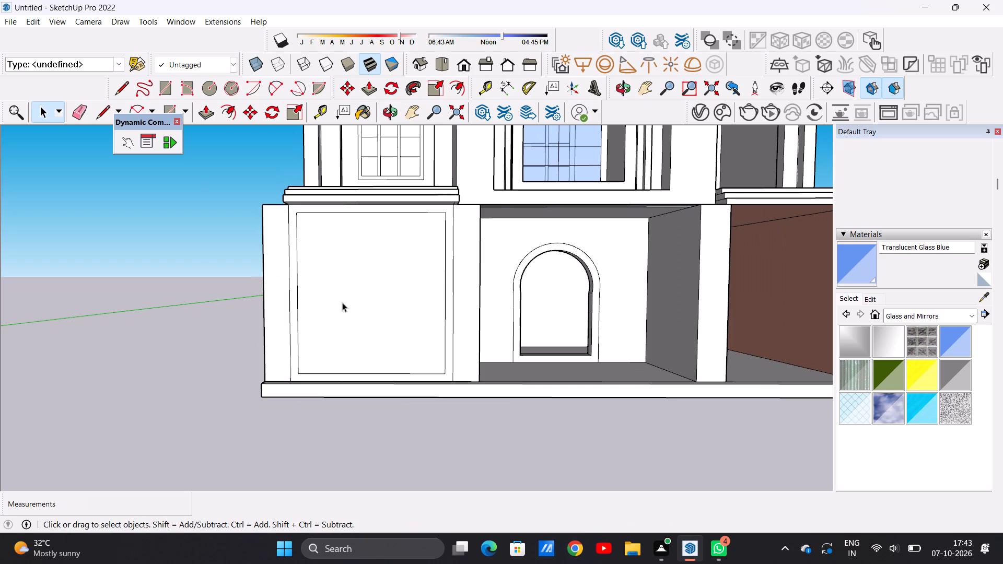
# Draw two closely spaced vertical lines about 9' 1" long across the left bay's inner panel, about a third across, outlining a narrow mullion.
pyautogui.press('l')
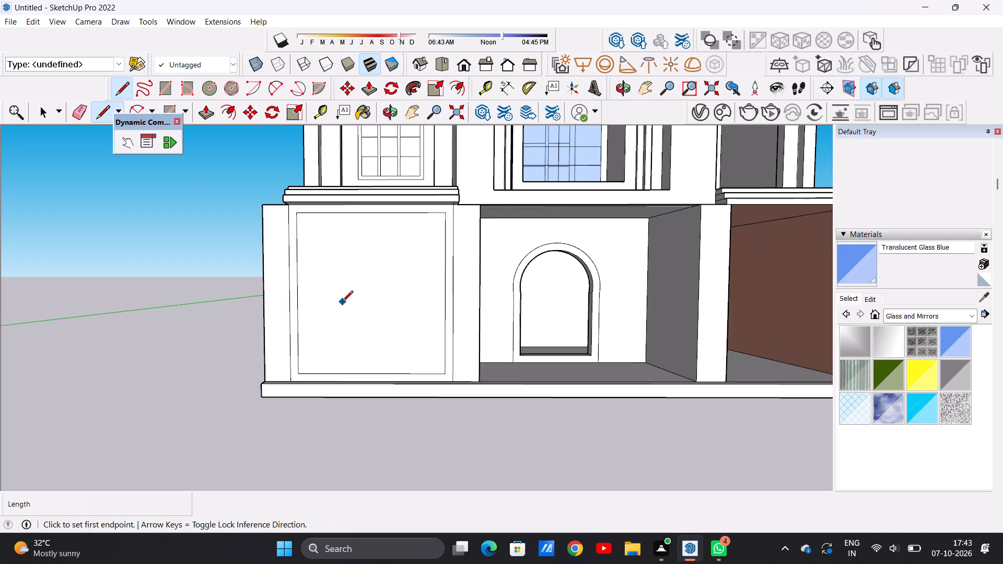
pyautogui.click(342, 215)
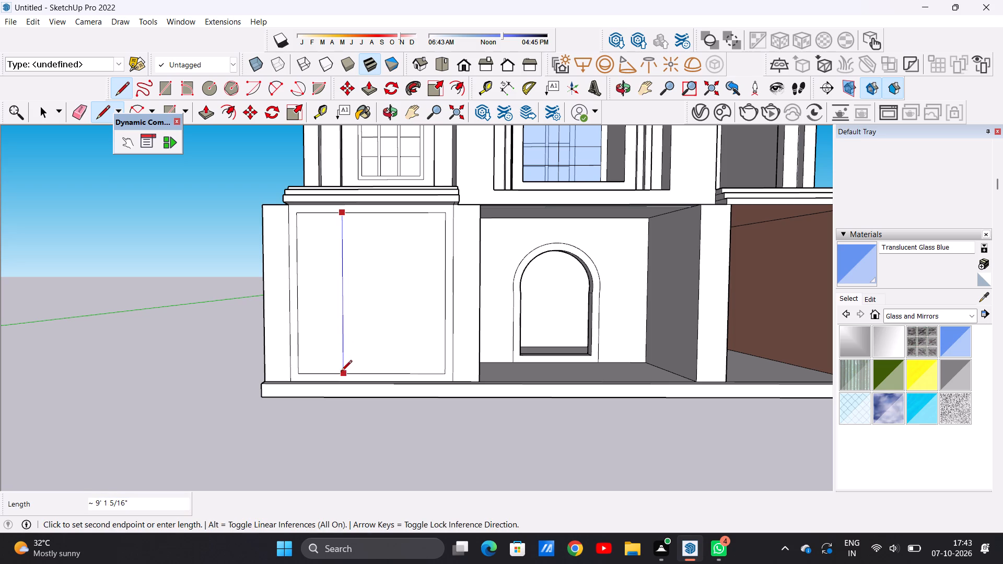
pyautogui.click(339, 375)
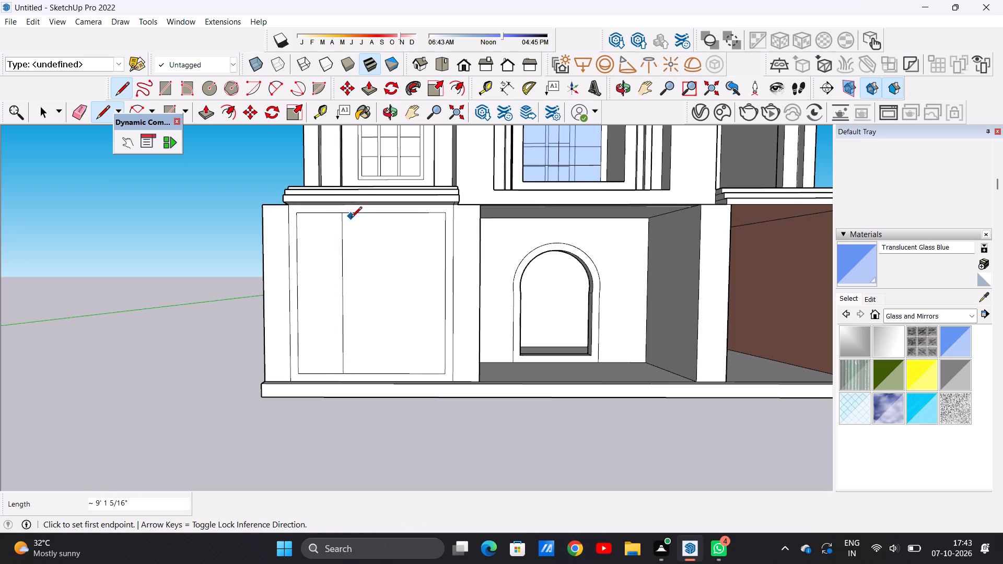
pyautogui.scroll(6, 350, 227)
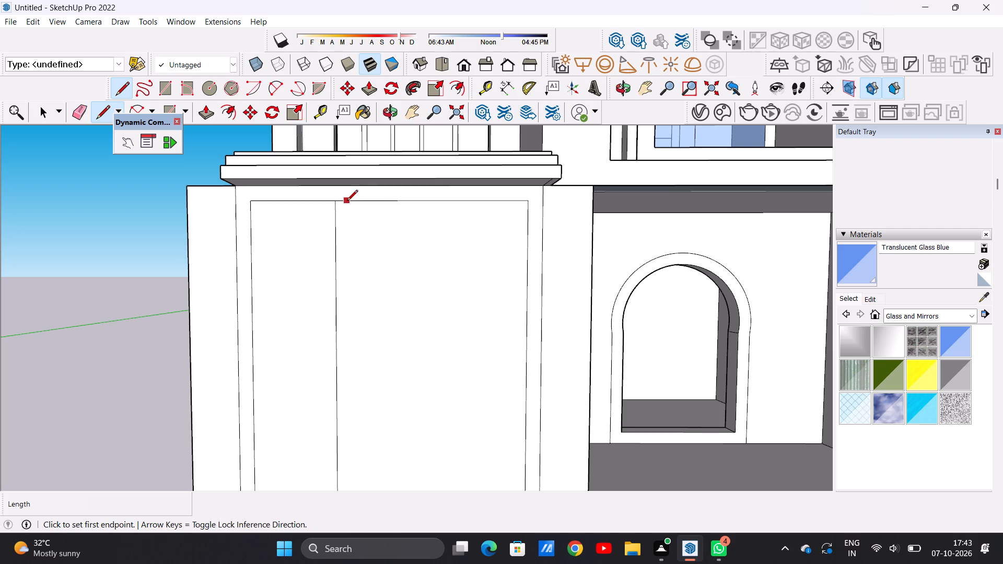
pyautogui.click(347, 202)
pyautogui.scroll(-7, 346, 234)
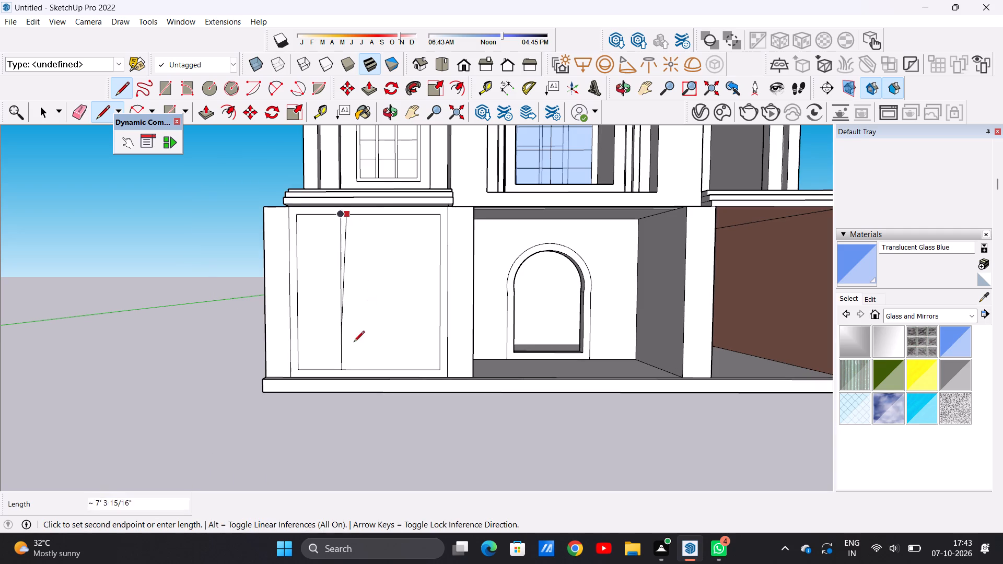
pyautogui.click(350, 368)
pyautogui.press('space')
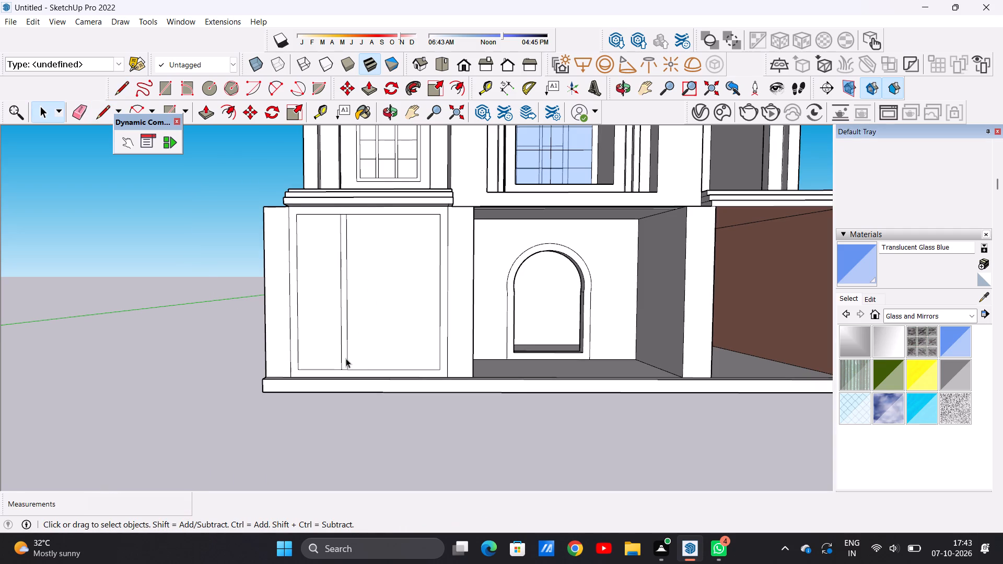
pyautogui.doubleClick(346, 358)
pyautogui.click(204, 302)
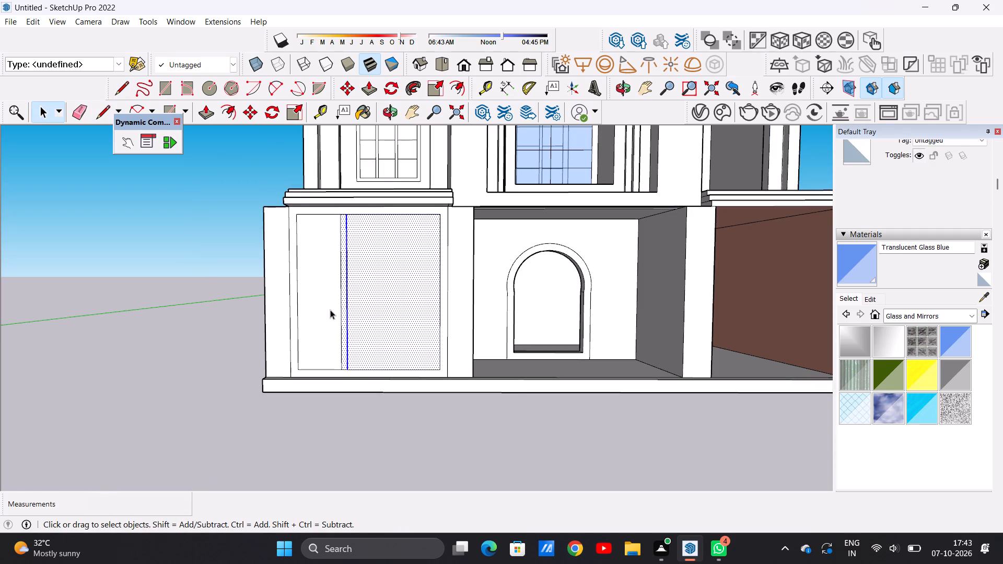
# Copy the narrow mullion strip about 2' 8 11/16" sideways along the left bay's inner panel, making a second mullion about two thirds across.
pyautogui.scroll(5, 337, 310)
pyautogui.doubleClick(348, 335)
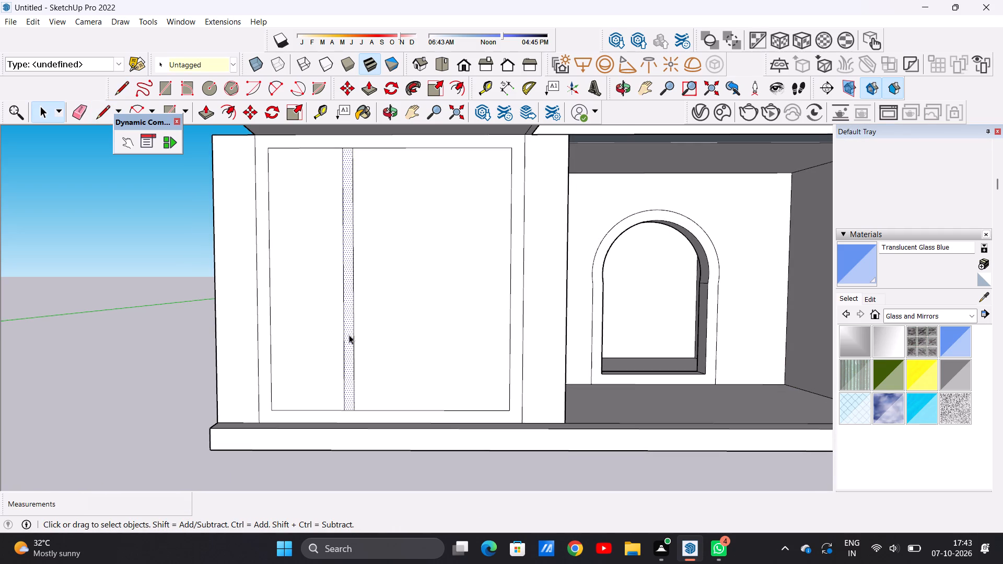
pyautogui.press('m')
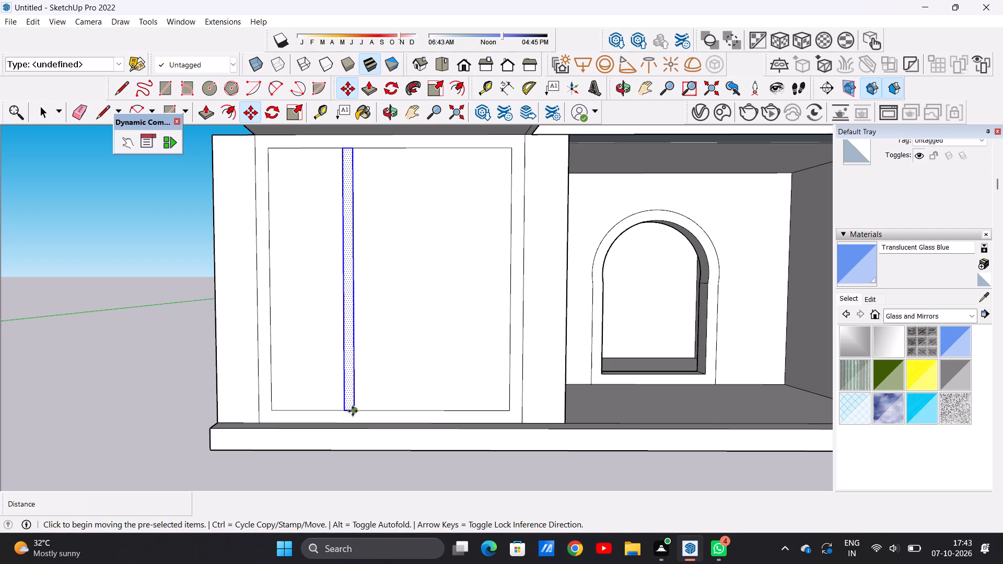
pyautogui.click(353, 411)
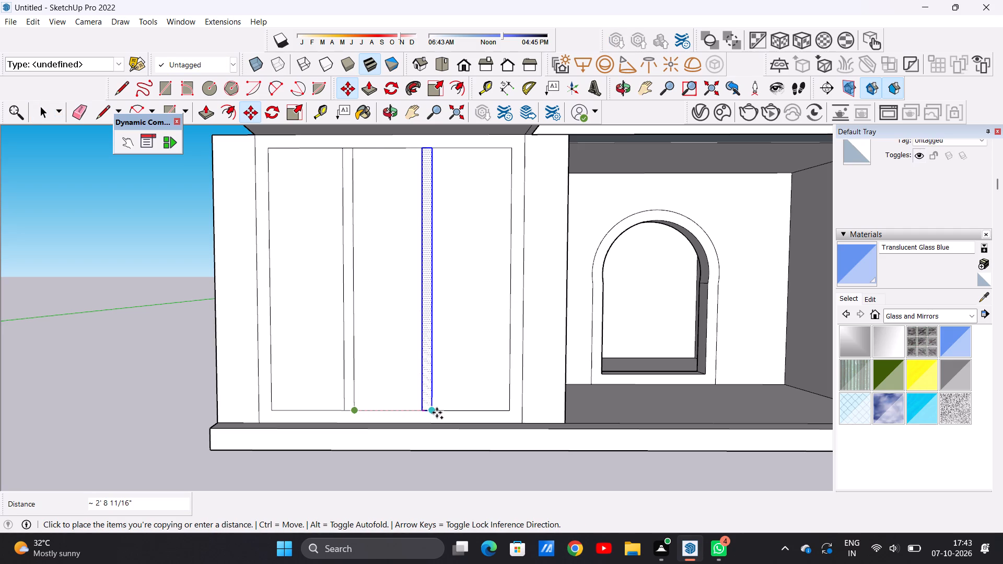
pyautogui.click(437, 413)
pyautogui.press('space')
pyautogui.click(154, 322)
pyautogui.scroll(-2, 324, 320)
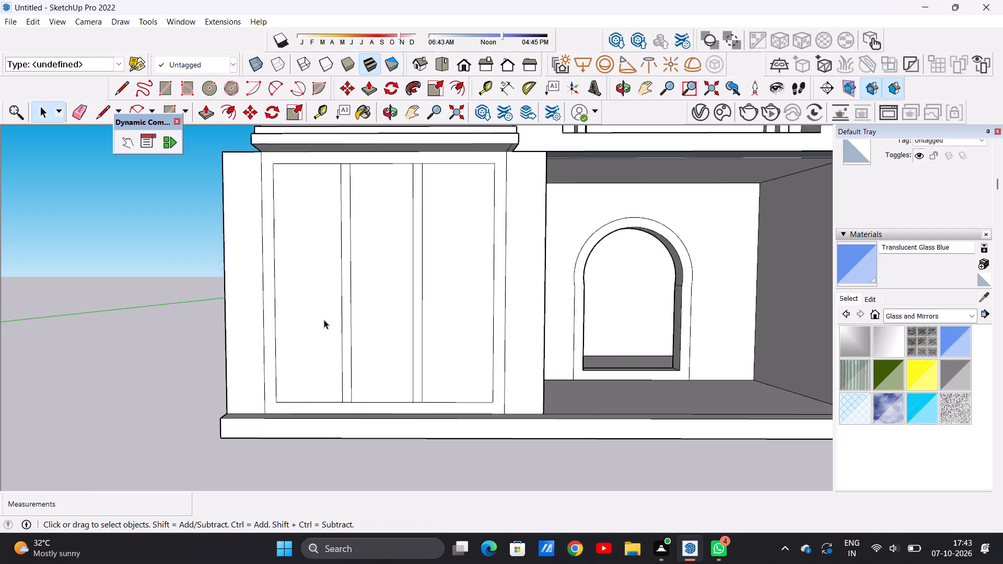
# Draw two closely spaced horizontal lines about 8' 4 5/16" long across the left bay's inner panel, about a quarter down, outlining an upper transom bar.
pyautogui.scroll(-7, 324, 320)
pyautogui.scroll(3, 368, 304)
pyautogui.press('l')
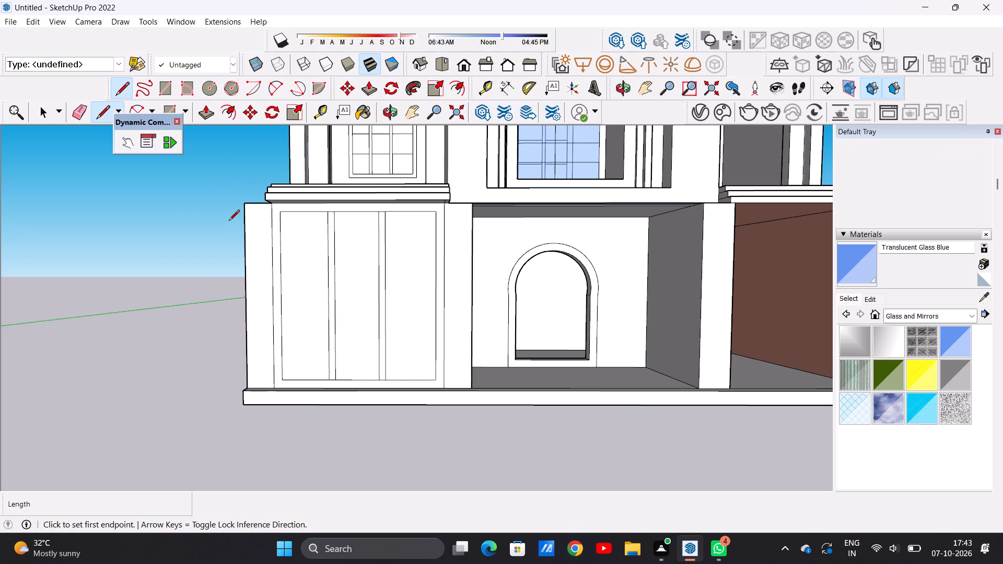
pyautogui.click(279, 253)
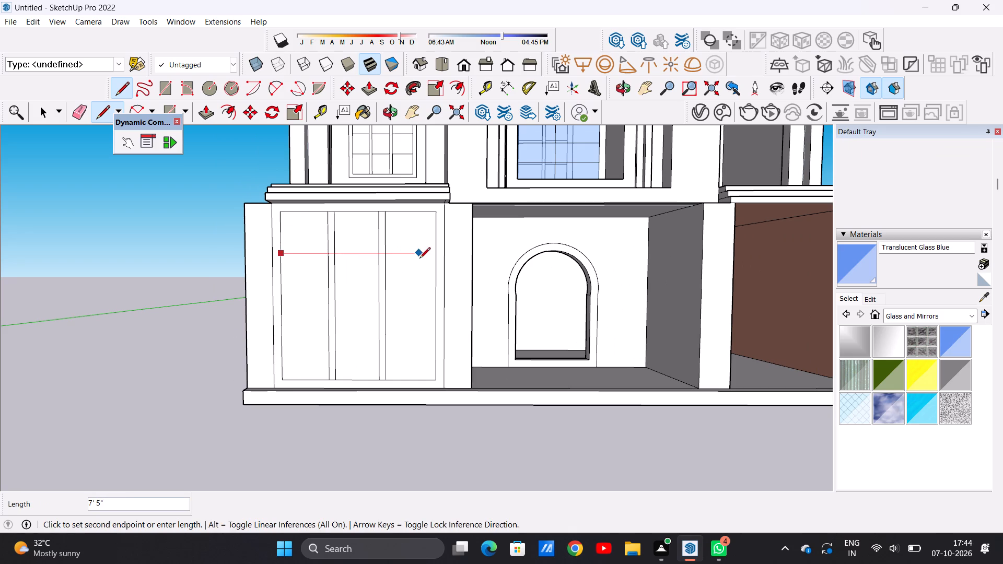
pyautogui.click(328, 254)
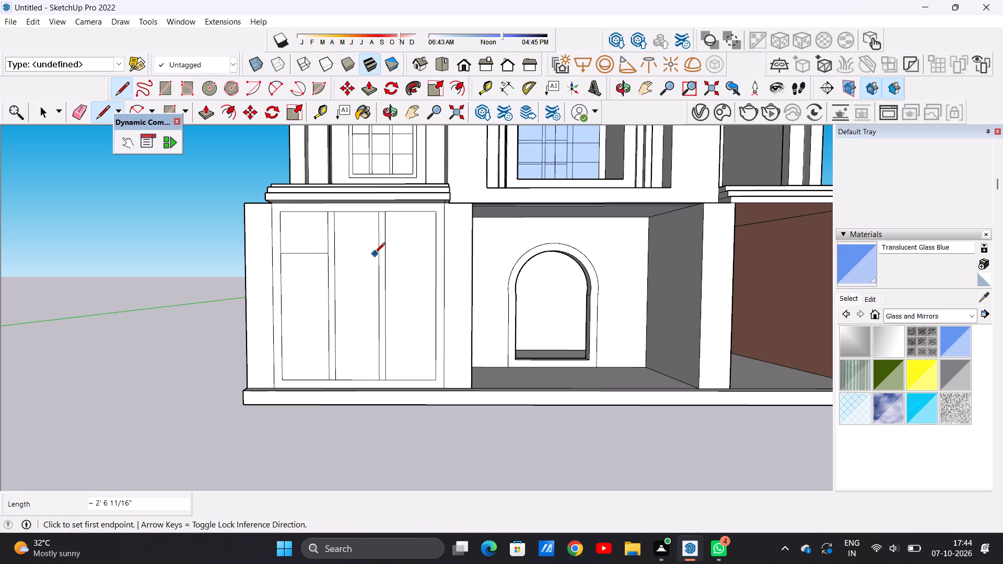
pyautogui.click(379, 255)
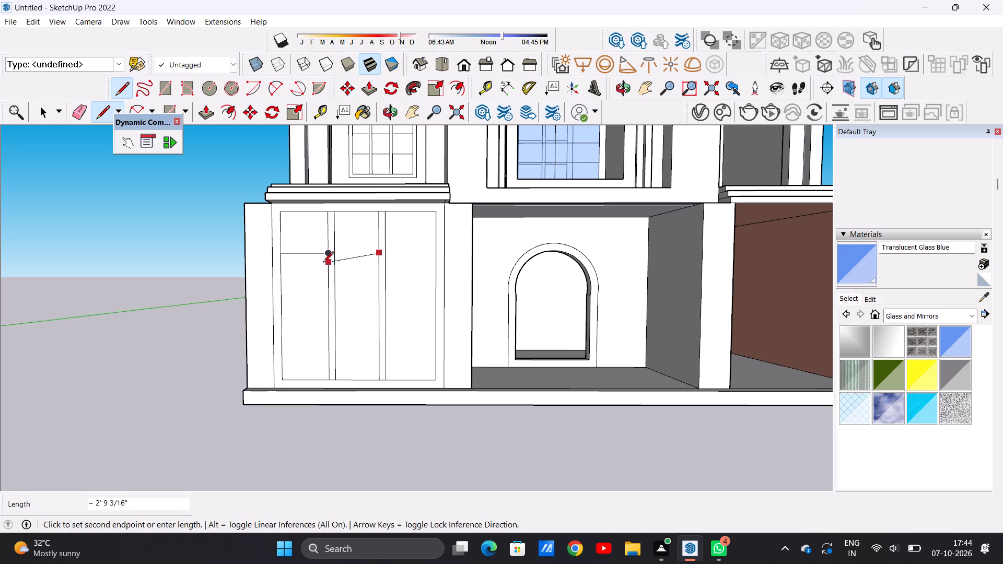
pyautogui.press('space')
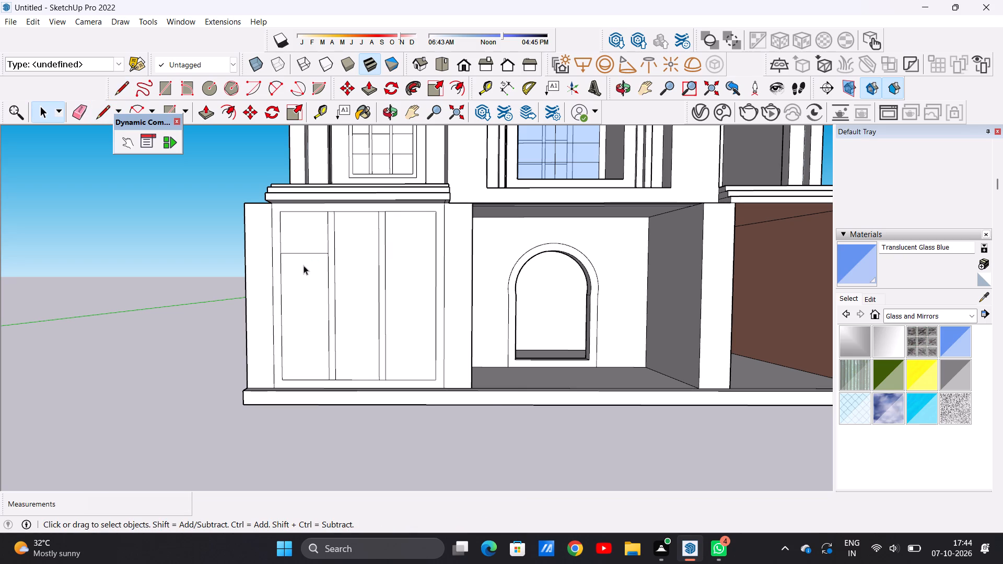
pyautogui.press('l')
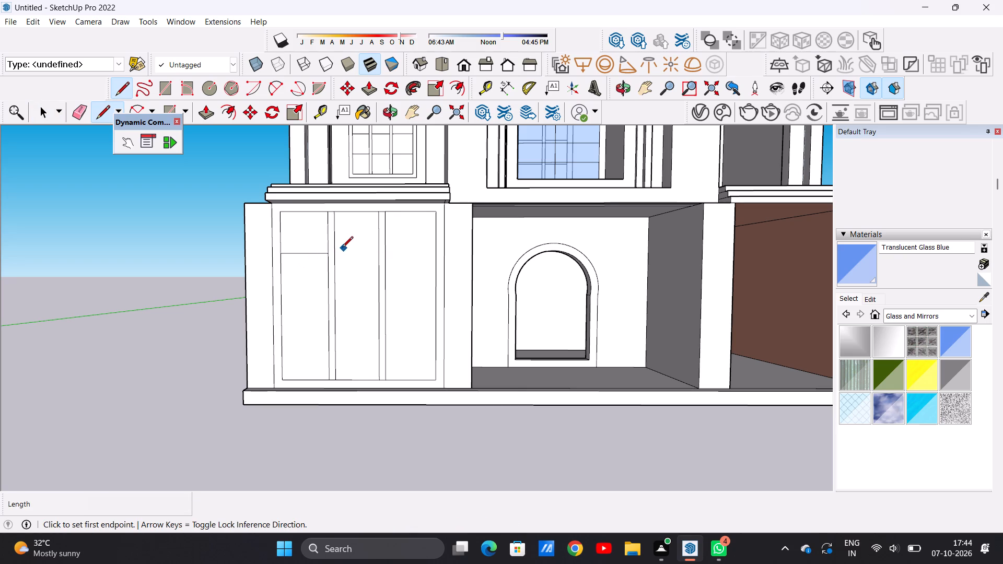
pyautogui.click(327, 253)
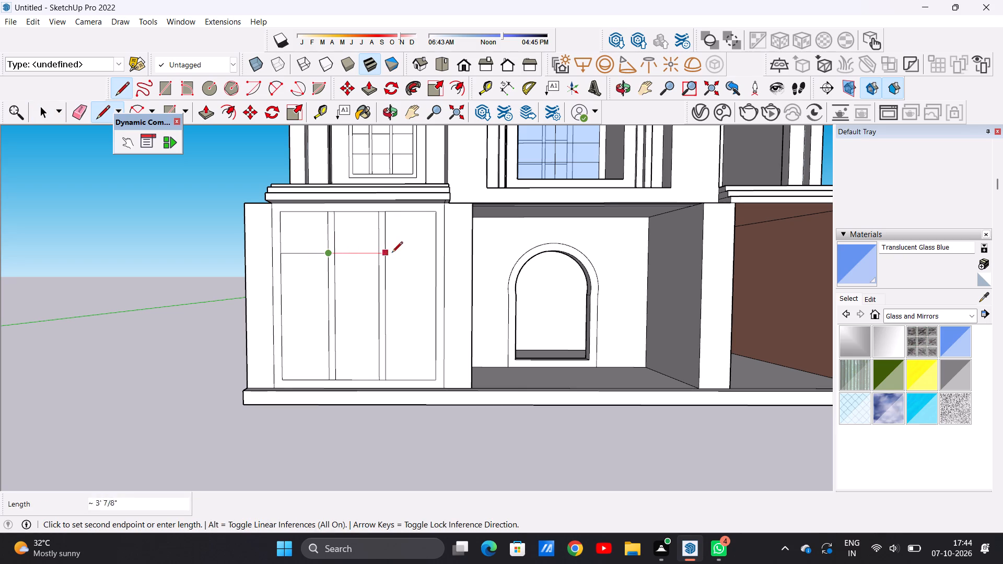
pyautogui.click(436, 256)
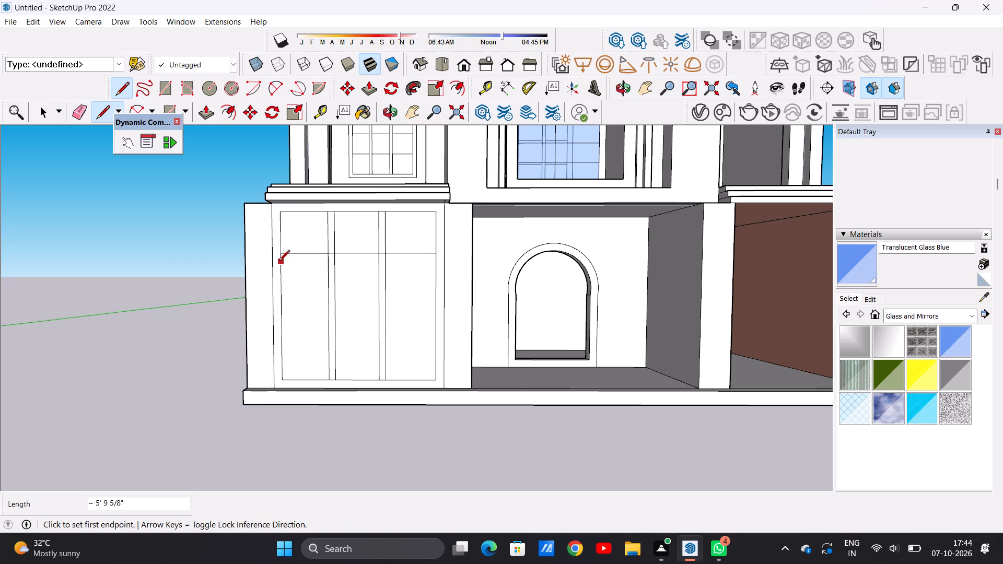
pyautogui.scroll(4, 284, 269)
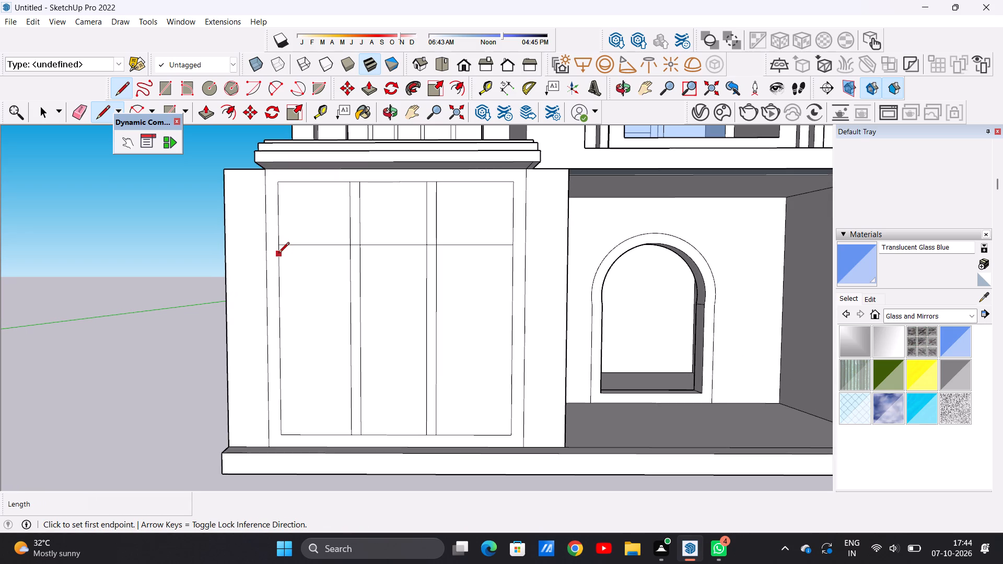
pyautogui.click(278, 252)
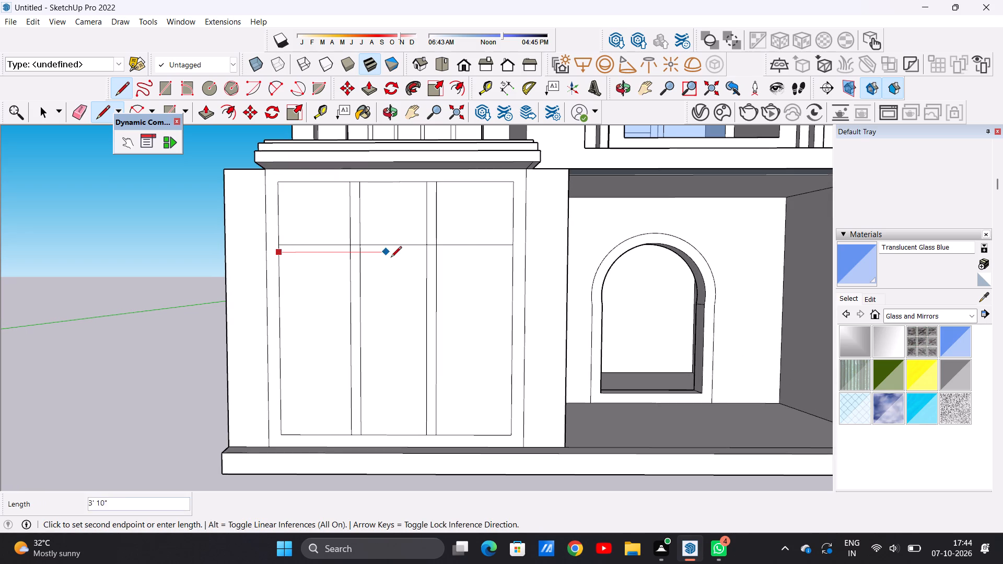
pyautogui.click(512, 255)
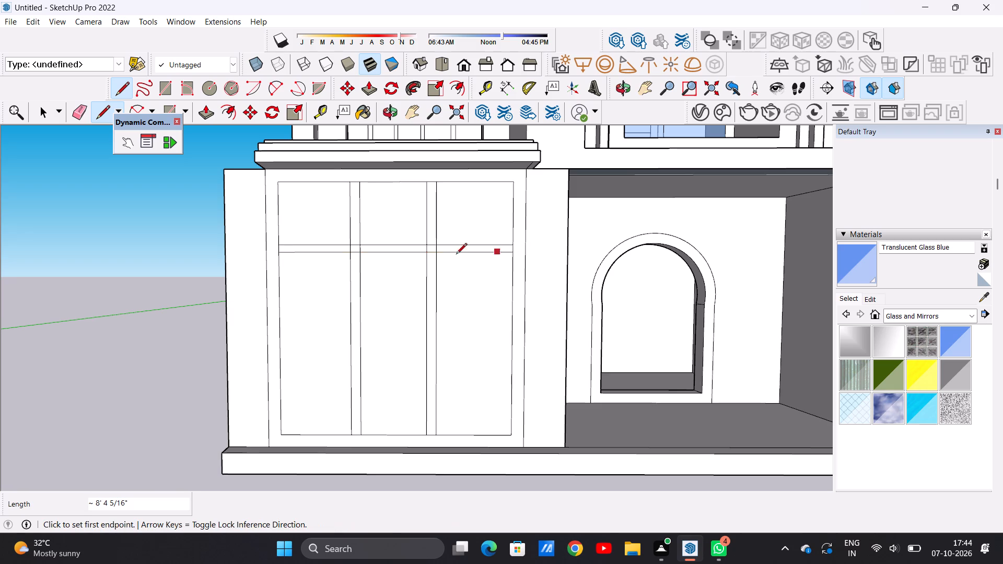
# Draw two closely spaced horizontal lines about 8' 4 5/16" long across the lower part of the left bay's inner panel, outlining a lower bar.
pyautogui.scroll(-8, 378, 251)
pyautogui.scroll(4, 394, 336)
pyautogui.scroll(-1, 394, 336)
pyautogui.scroll(1, 394, 336)
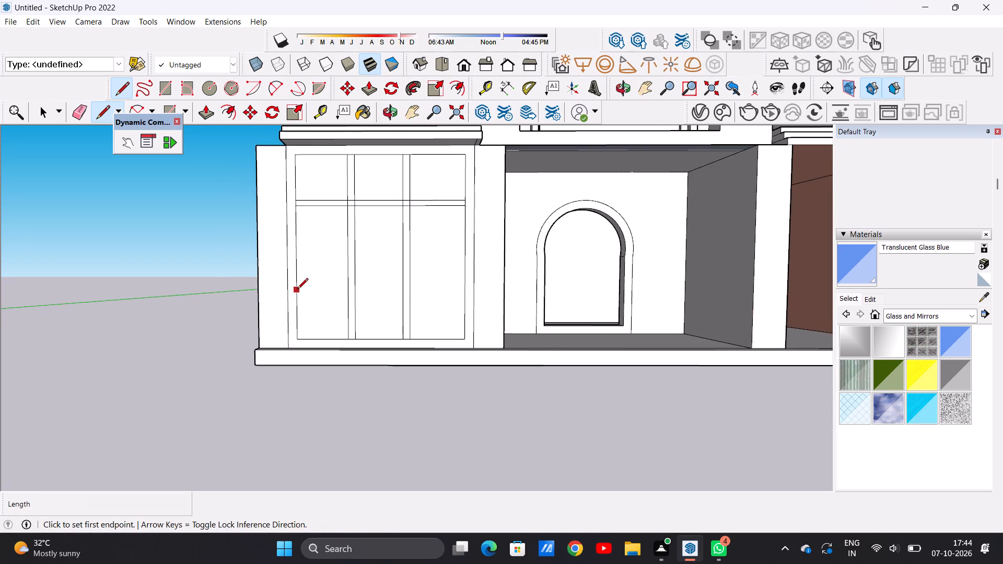
pyautogui.scroll(5, 297, 290)
pyautogui.click(294, 288)
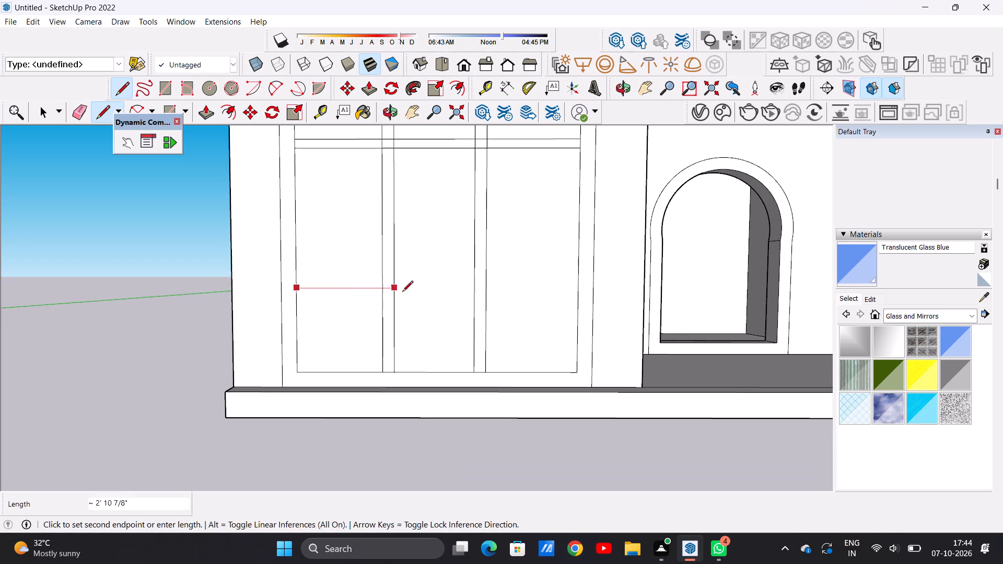
pyautogui.click(576, 292)
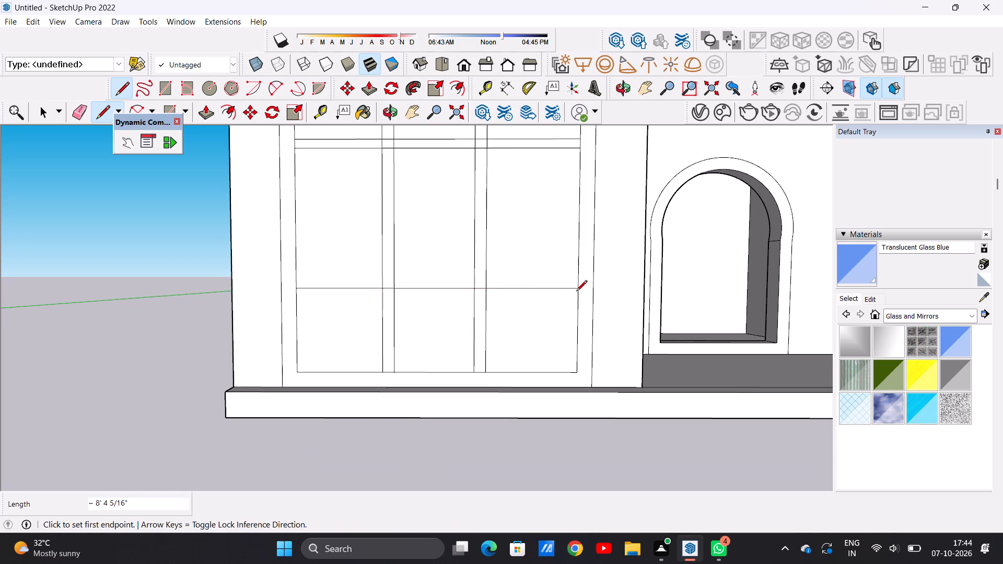
pyautogui.scroll(-5, 336, 309)
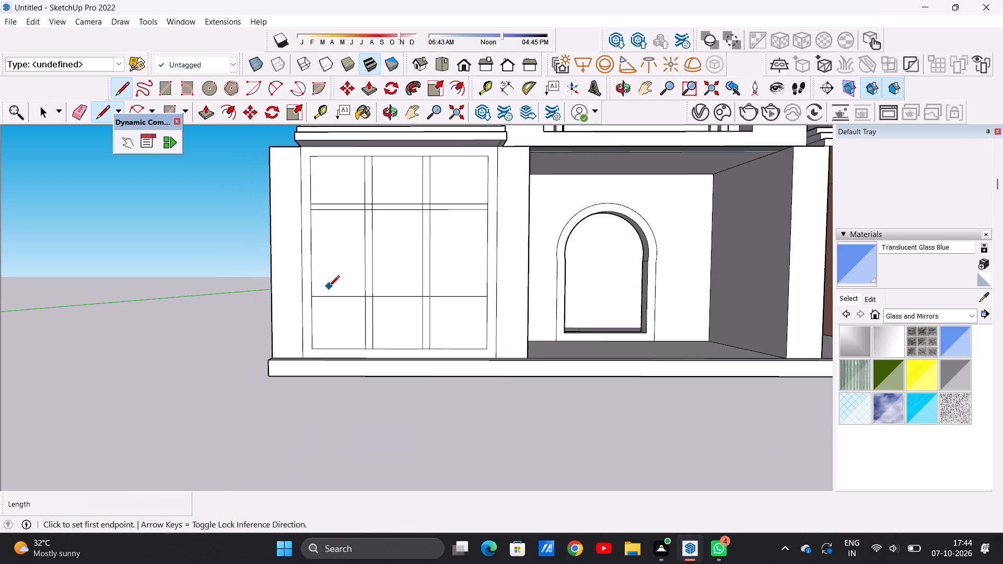
pyautogui.scroll(5, 328, 287)
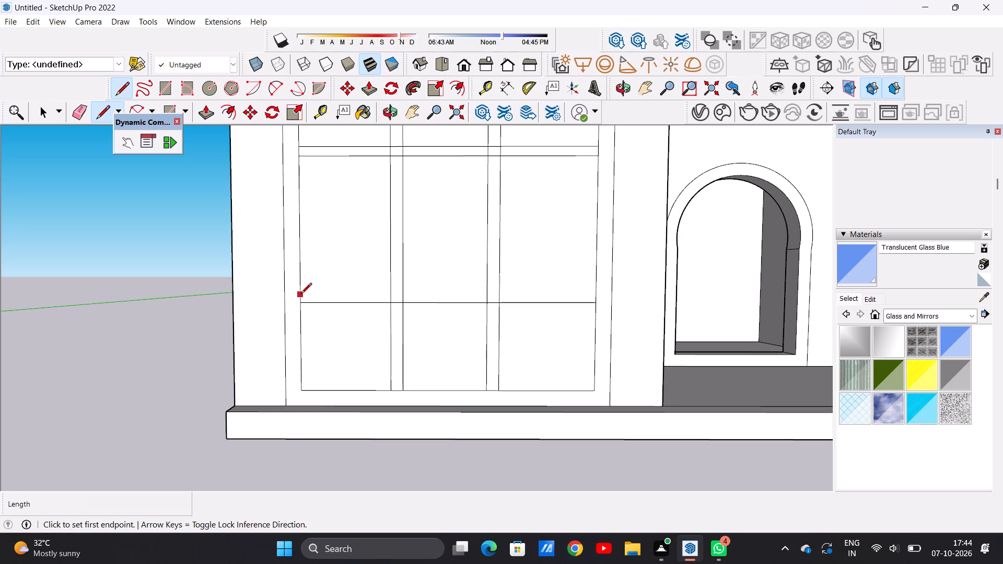
pyautogui.click(301, 292)
pyautogui.click(597, 291)
pyautogui.press('space')
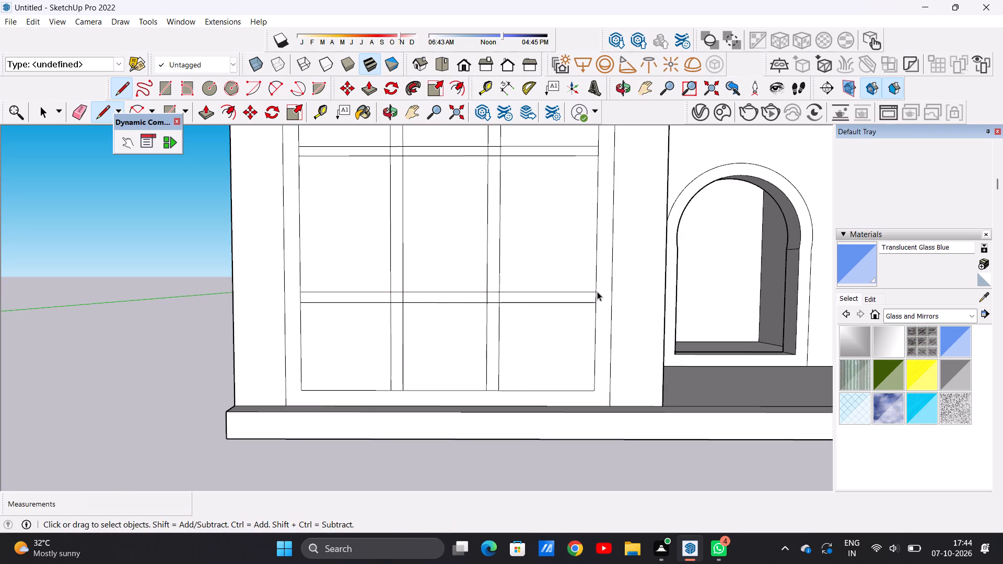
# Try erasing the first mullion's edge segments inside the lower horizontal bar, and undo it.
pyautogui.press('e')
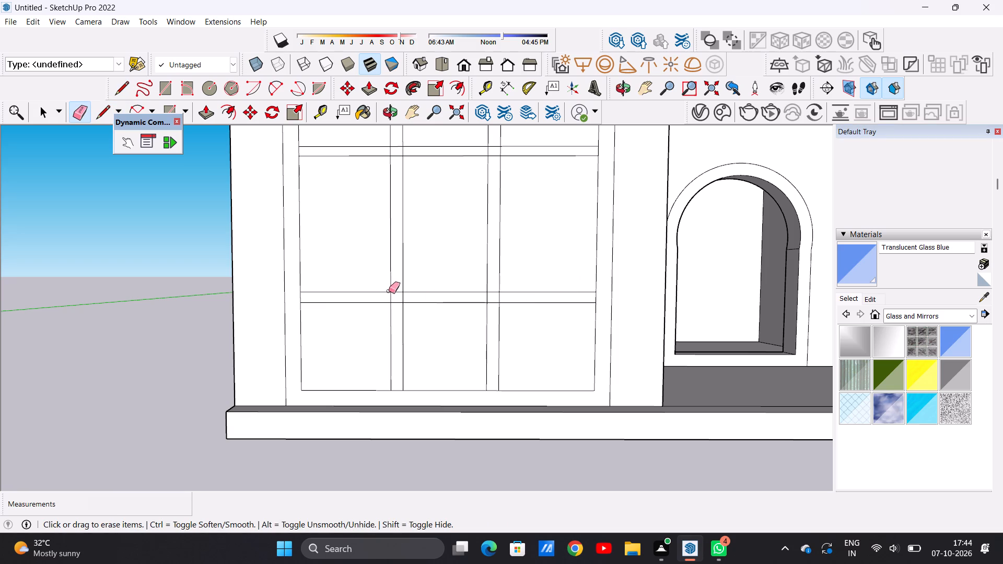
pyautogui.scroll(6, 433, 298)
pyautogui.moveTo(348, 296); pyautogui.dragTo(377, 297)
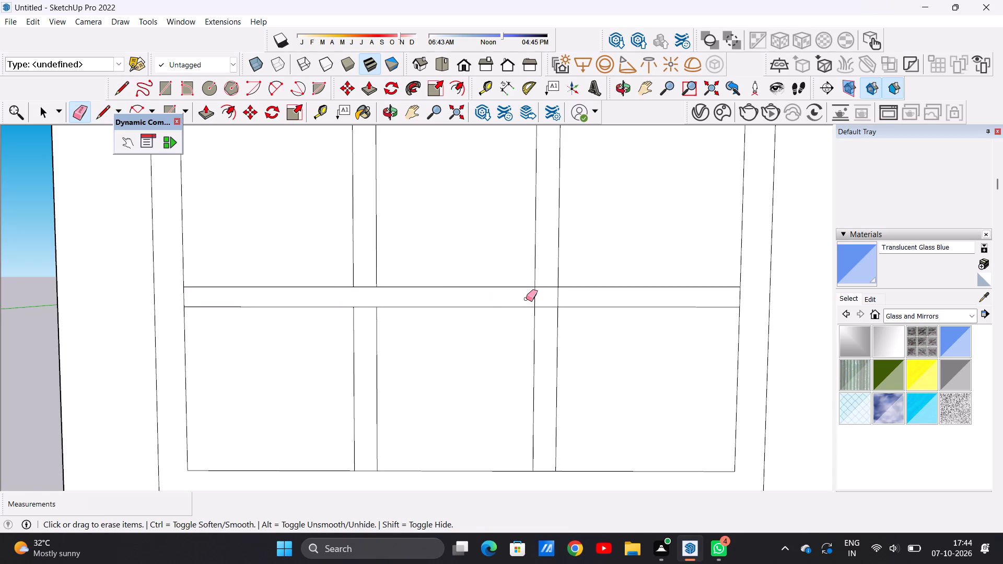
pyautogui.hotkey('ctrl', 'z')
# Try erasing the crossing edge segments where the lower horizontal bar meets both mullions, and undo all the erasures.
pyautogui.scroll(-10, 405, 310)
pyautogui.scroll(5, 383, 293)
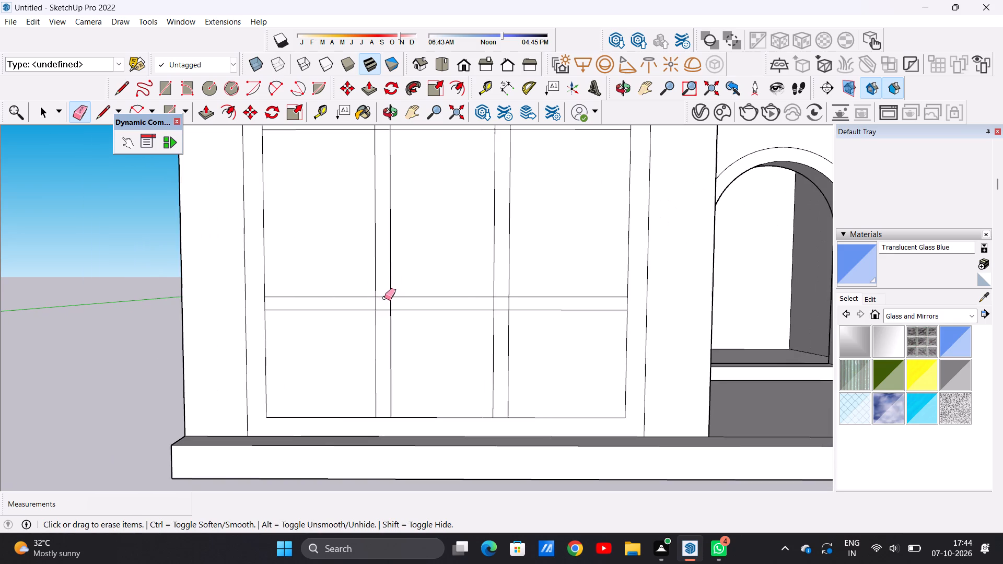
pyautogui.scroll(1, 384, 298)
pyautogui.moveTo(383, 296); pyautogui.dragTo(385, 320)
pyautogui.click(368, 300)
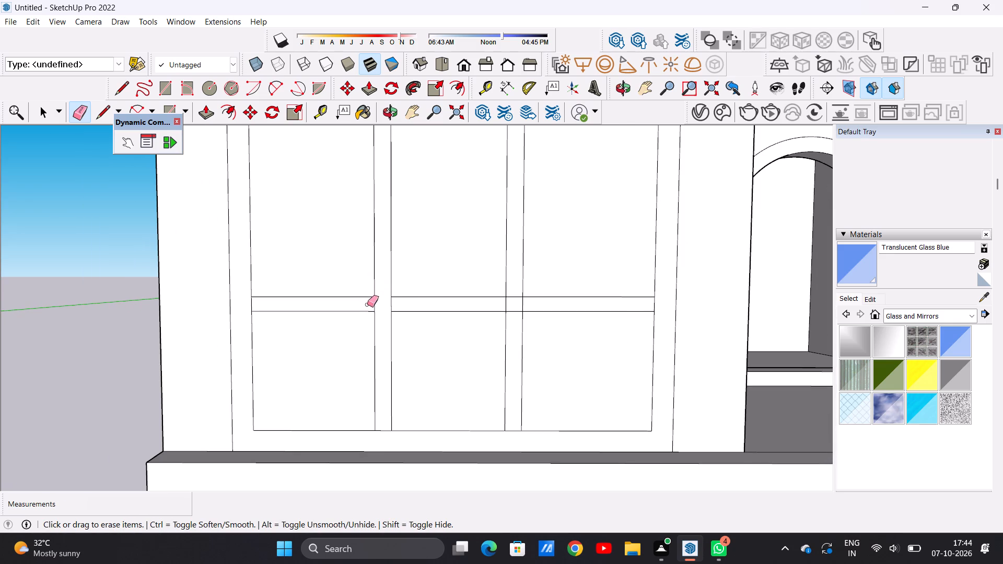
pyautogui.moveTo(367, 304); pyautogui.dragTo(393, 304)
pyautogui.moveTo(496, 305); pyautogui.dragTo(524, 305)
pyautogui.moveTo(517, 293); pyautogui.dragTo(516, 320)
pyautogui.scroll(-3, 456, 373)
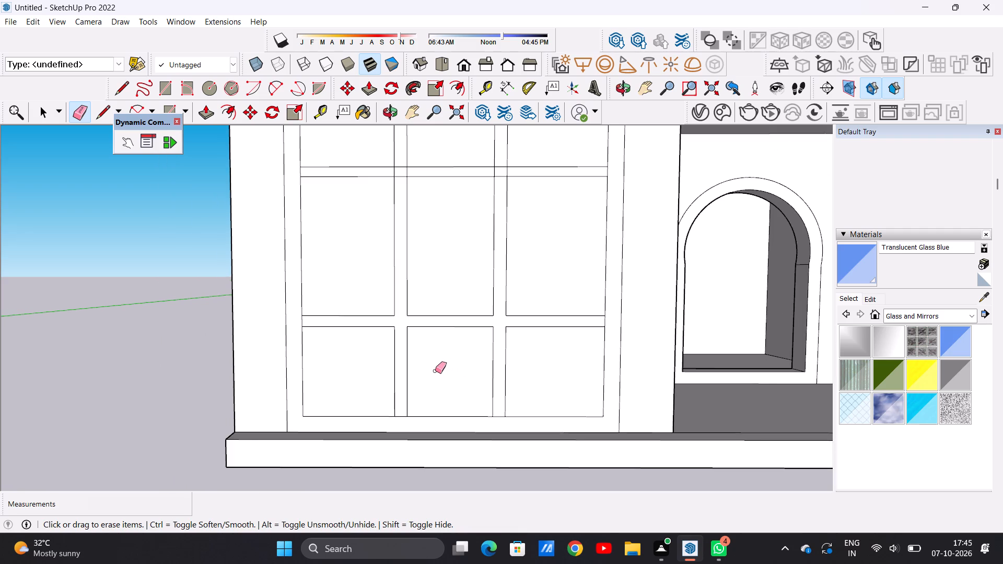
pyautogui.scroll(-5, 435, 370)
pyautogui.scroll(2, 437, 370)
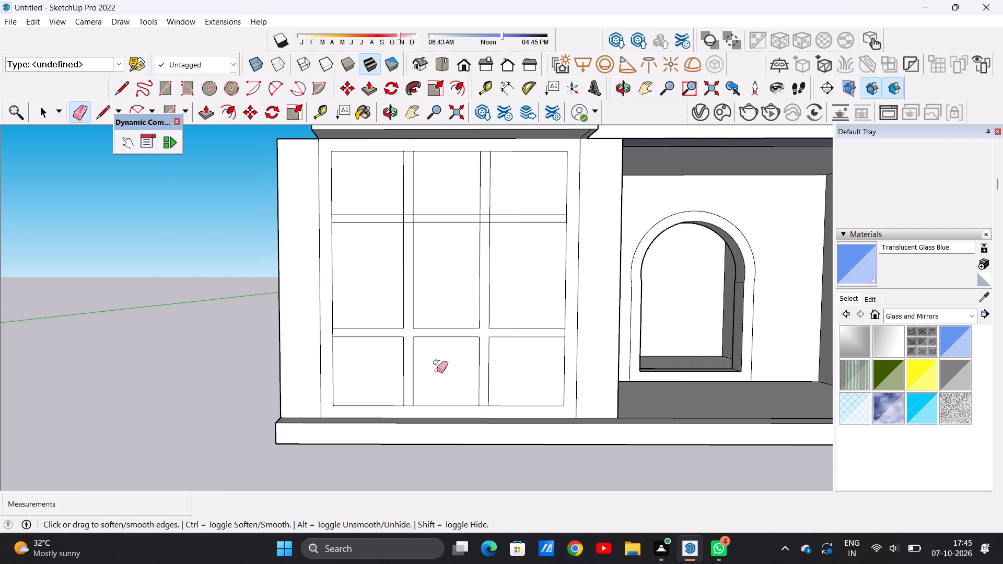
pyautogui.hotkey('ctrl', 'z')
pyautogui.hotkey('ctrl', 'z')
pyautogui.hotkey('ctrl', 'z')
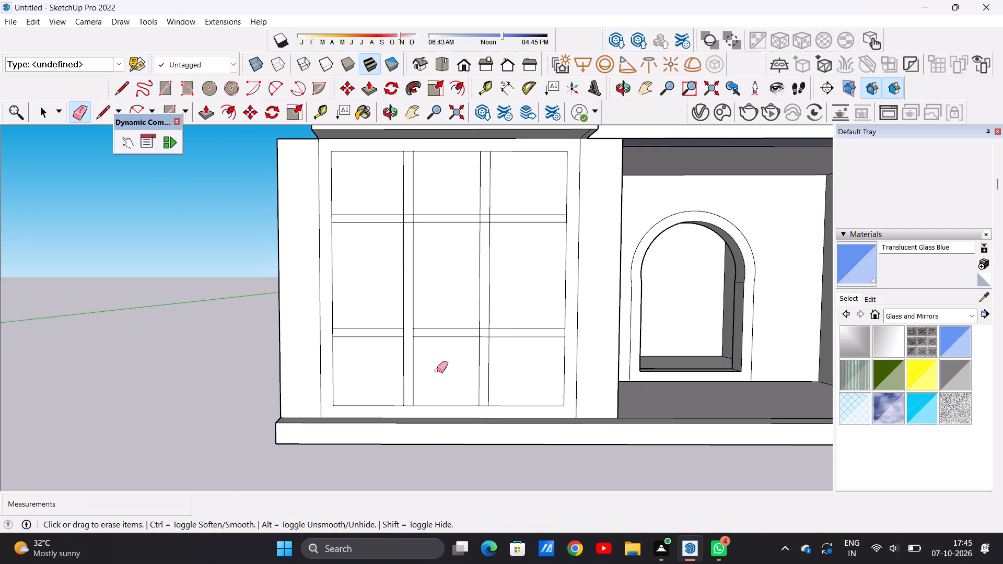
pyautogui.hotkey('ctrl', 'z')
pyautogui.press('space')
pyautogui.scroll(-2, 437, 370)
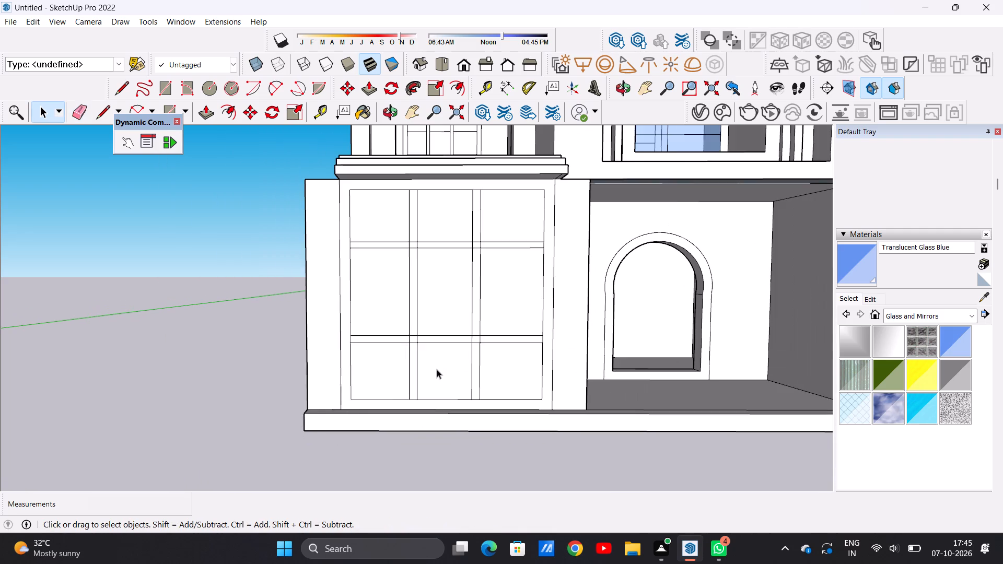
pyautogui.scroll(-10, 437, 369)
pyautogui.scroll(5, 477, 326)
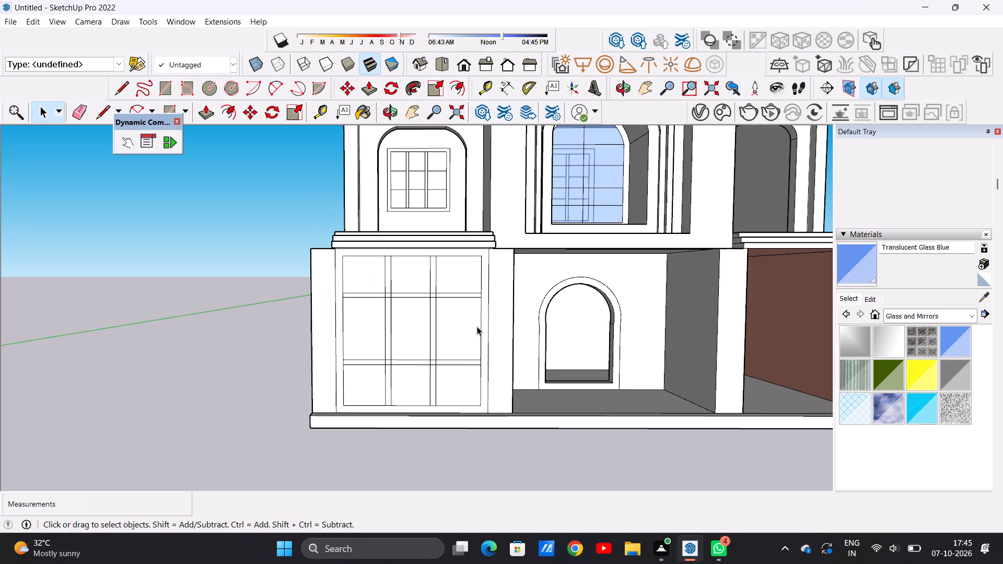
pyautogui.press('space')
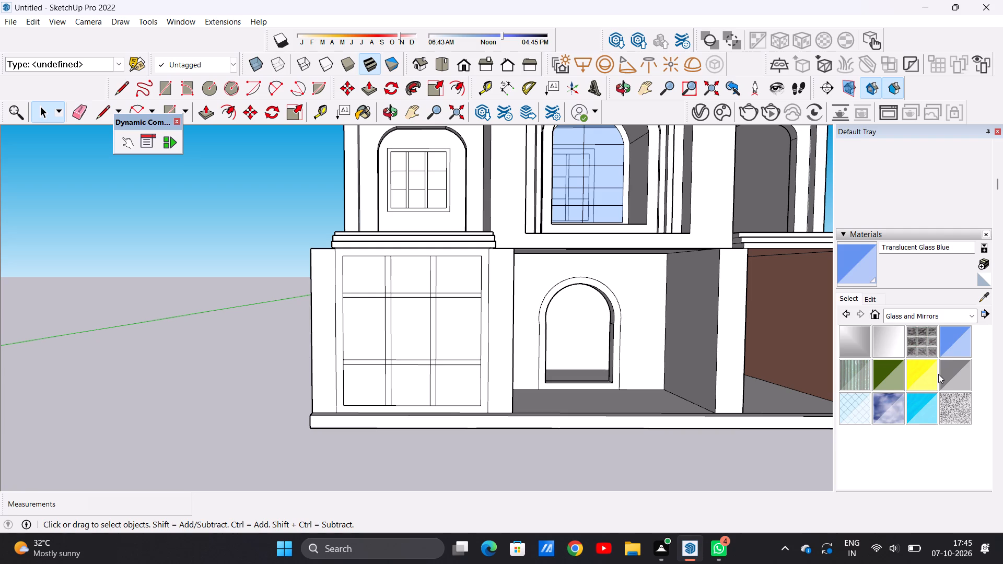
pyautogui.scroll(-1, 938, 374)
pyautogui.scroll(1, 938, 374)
# Paint all nine glass panes of the ground-floor left bay with Translucent Glass Gray.
pyautogui.click(858, 336)
pyautogui.click(953, 377)
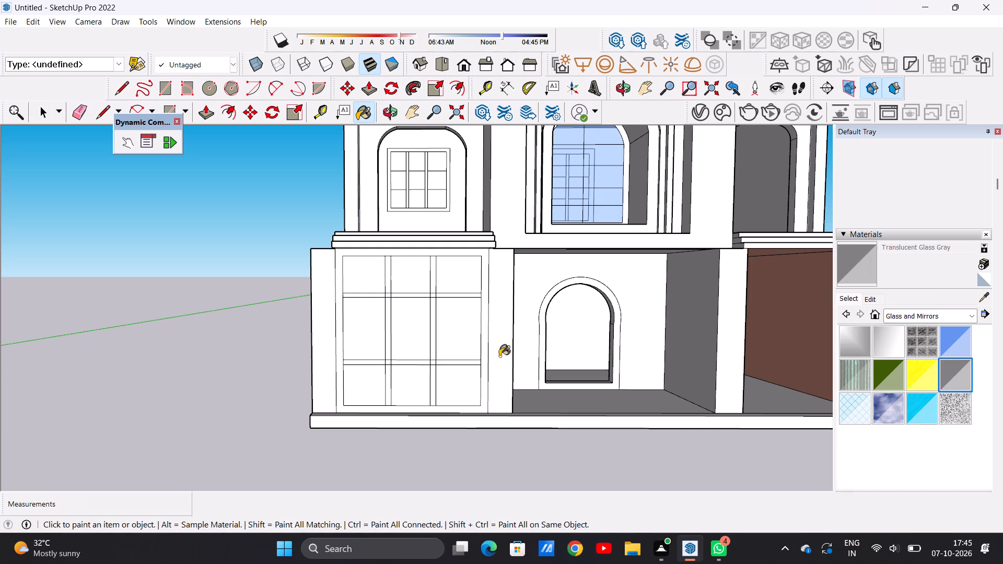
pyautogui.click(447, 281)
pyautogui.click(457, 284)
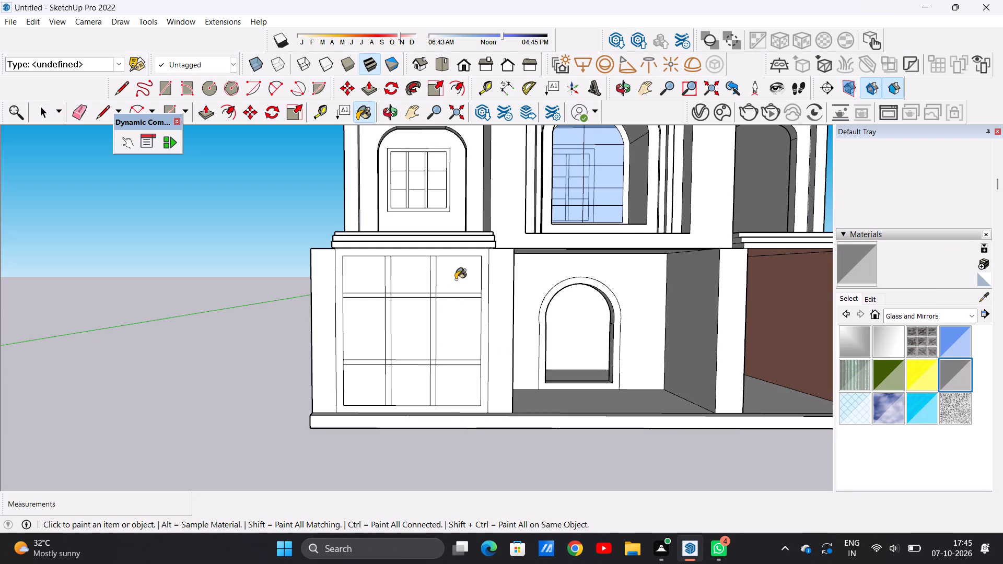
pyautogui.scroll(4, 456, 279)
pyautogui.click(460, 346)
pyautogui.click(402, 346)
pyautogui.click(391, 277)
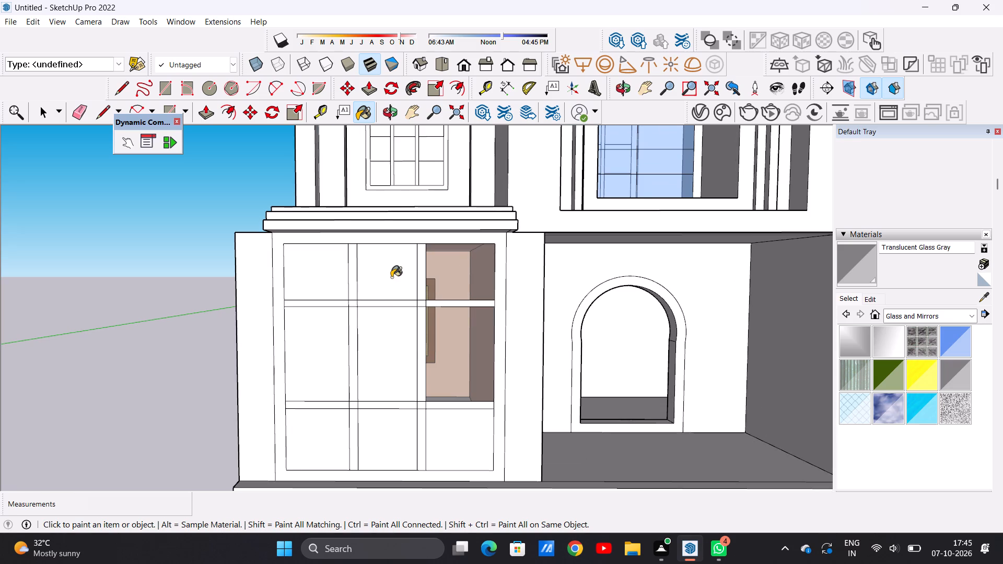
pyautogui.click(326, 277)
pyautogui.click(322, 344)
pyautogui.click(318, 432)
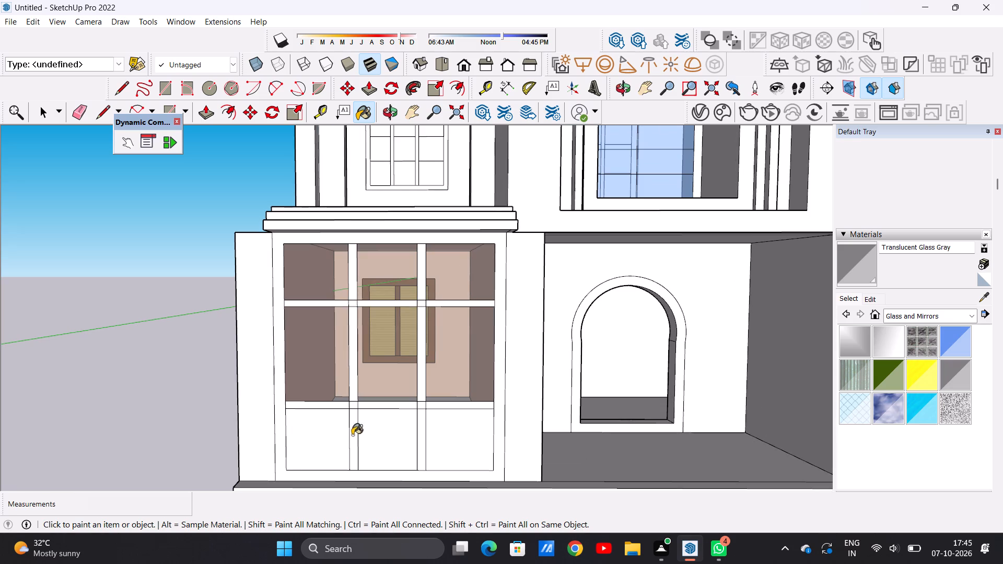
pyautogui.click(385, 434)
pyautogui.click(459, 433)
pyautogui.scroll(-11, 415, 352)
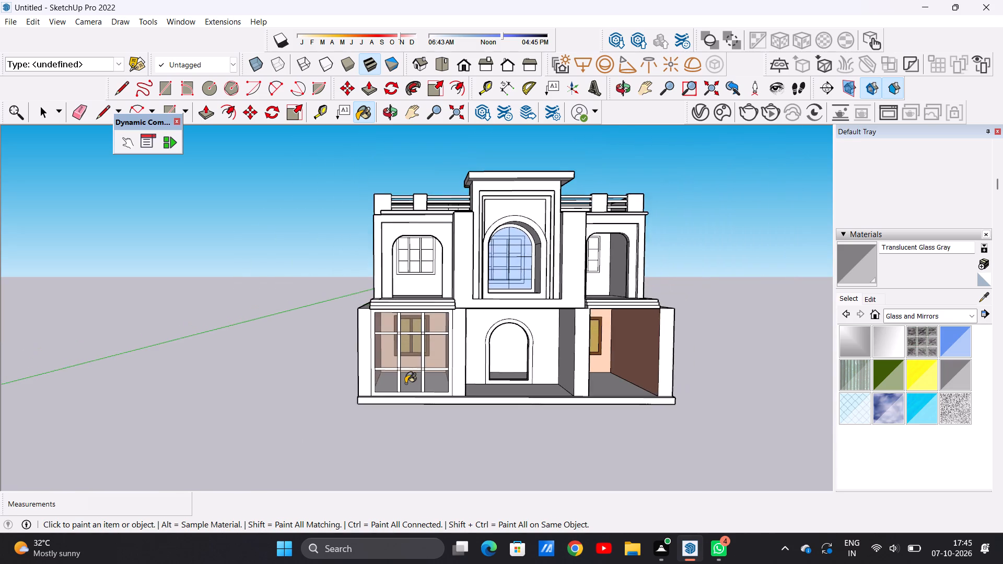
# Paint the outer frame around the left bay's glass front with Wood Veneer 01 from the Wood materials.
pyautogui.scroll(7, 405, 383)
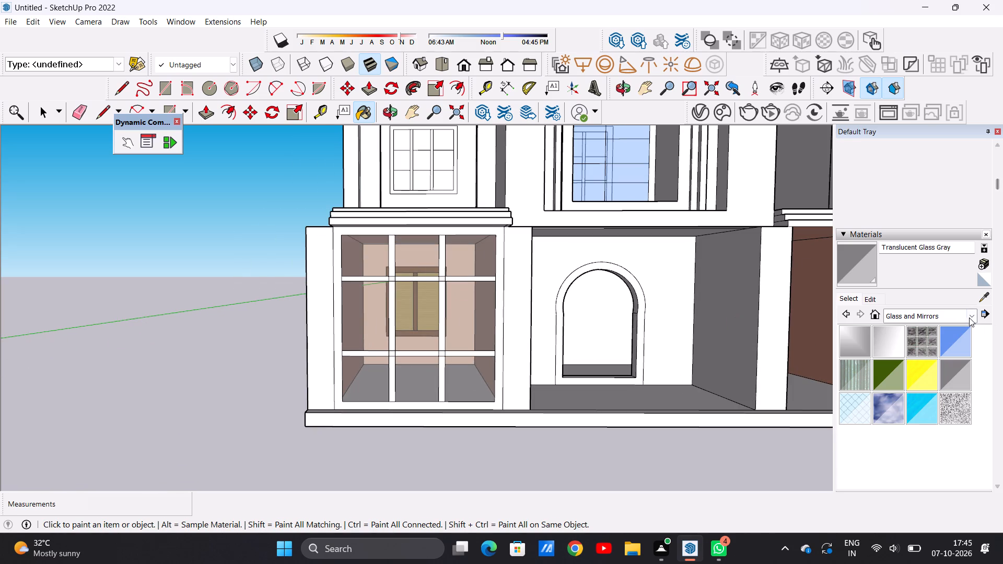
pyautogui.click(971, 317)
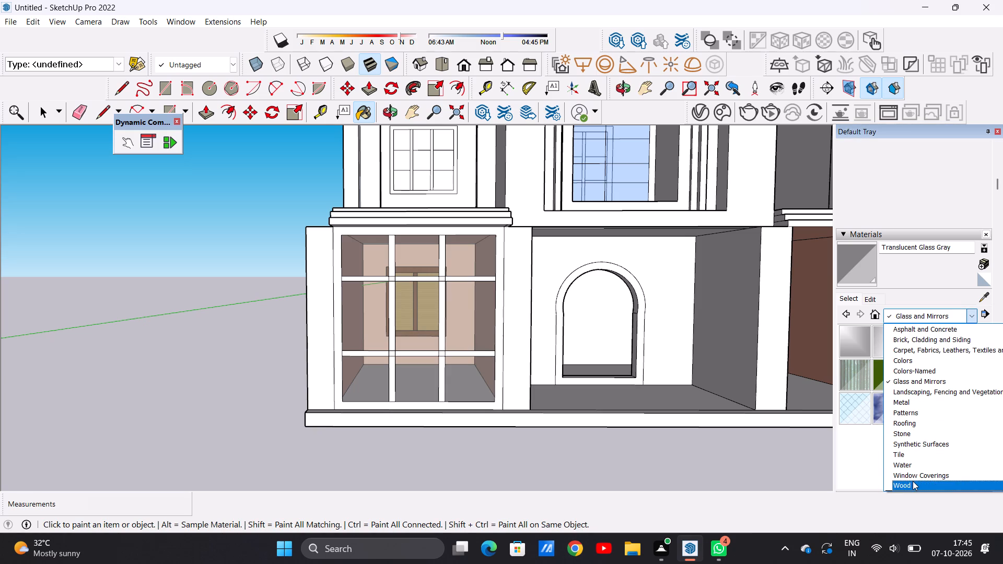
pyautogui.click(913, 481)
pyautogui.click(922, 413)
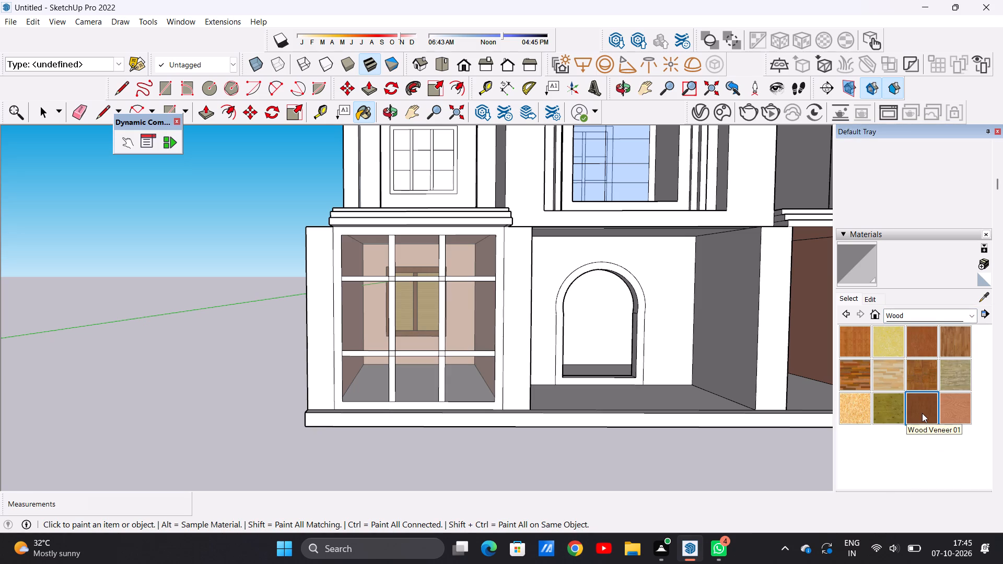
pyautogui.scroll(8, 480, 256)
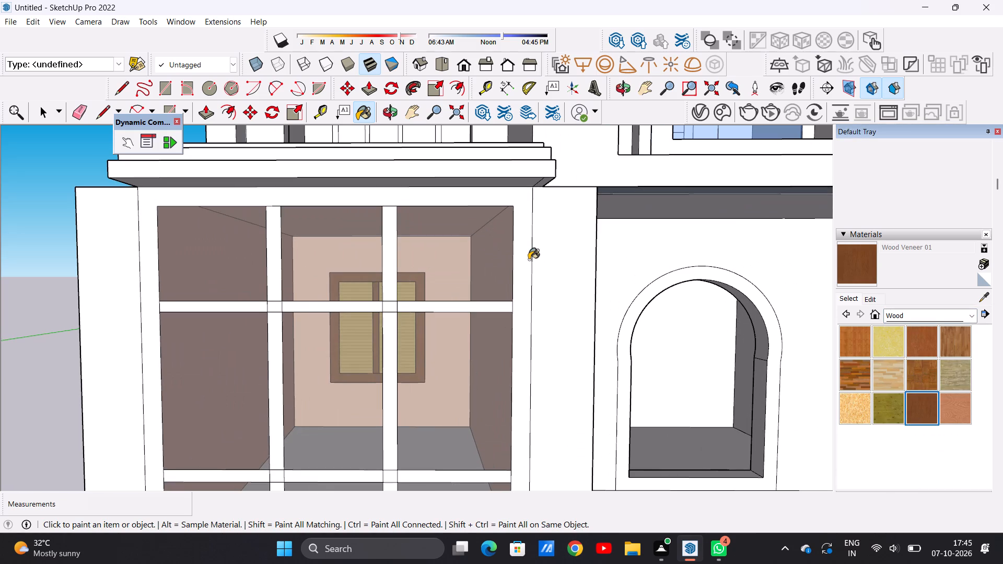
pyautogui.click(522, 262)
pyautogui.scroll(-6, 498, 273)
pyautogui.scroll(6, 471, 289)
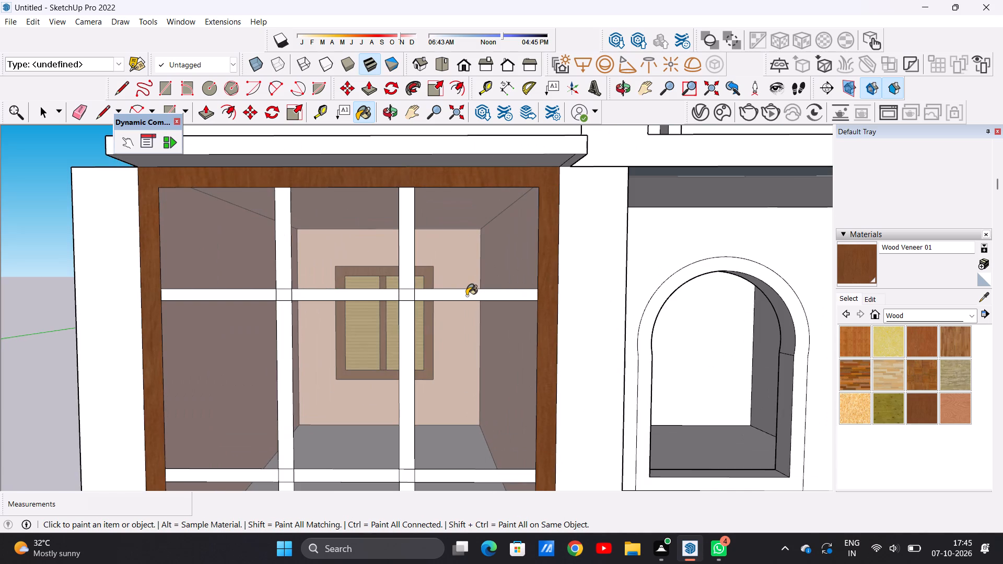
pyautogui.scroll(-9, 480, 291)
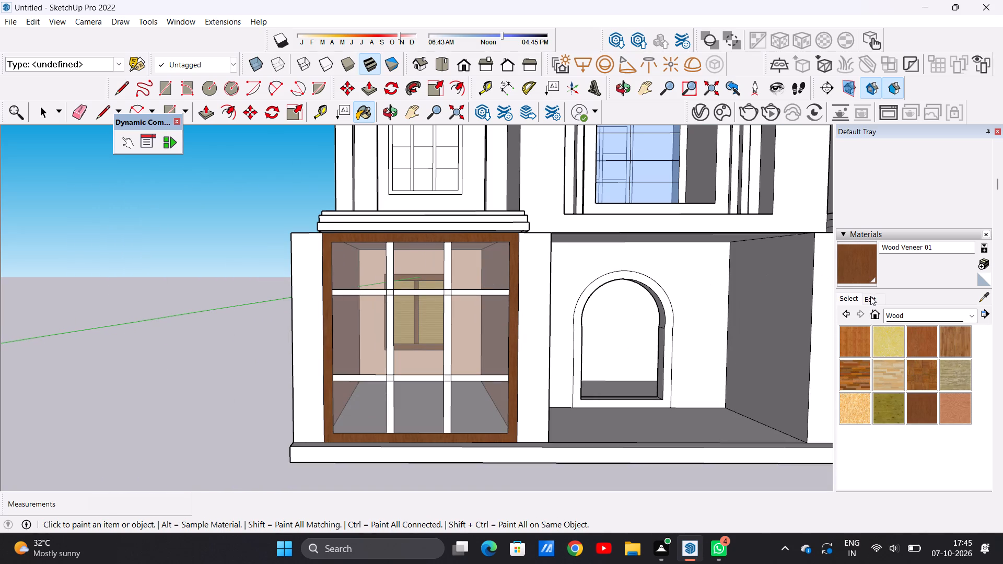
# Darken the Wood Veneer 01 material by lowering its brightness.
pyautogui.click(870, 296)
pyautogui.click(903, 373)
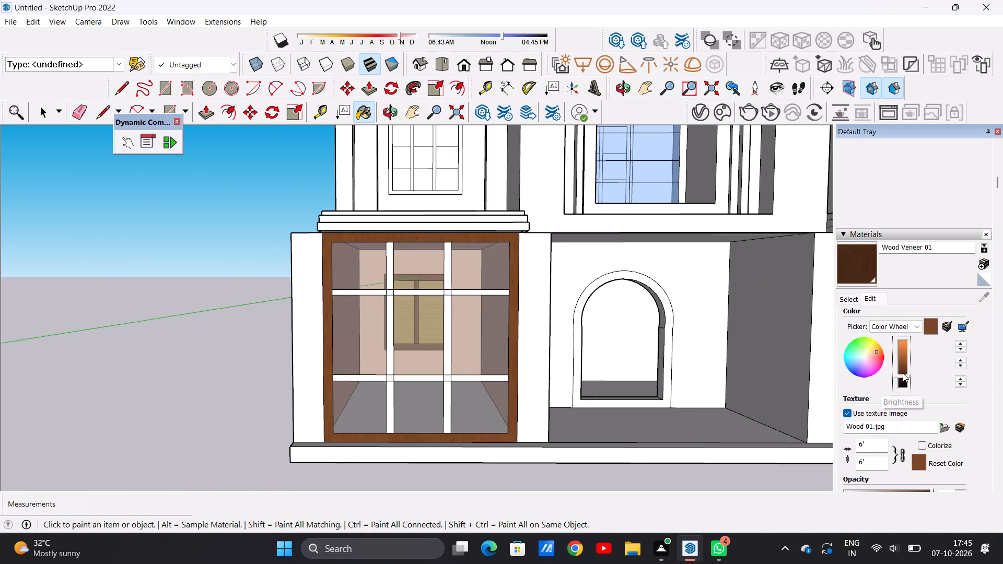
# Paint the second mullion above the lower bar, and the upper transom bar's adjoining outer segment and crossing, with Wood Veneer 01.
pyautogui.scroll(8, 483, 299)
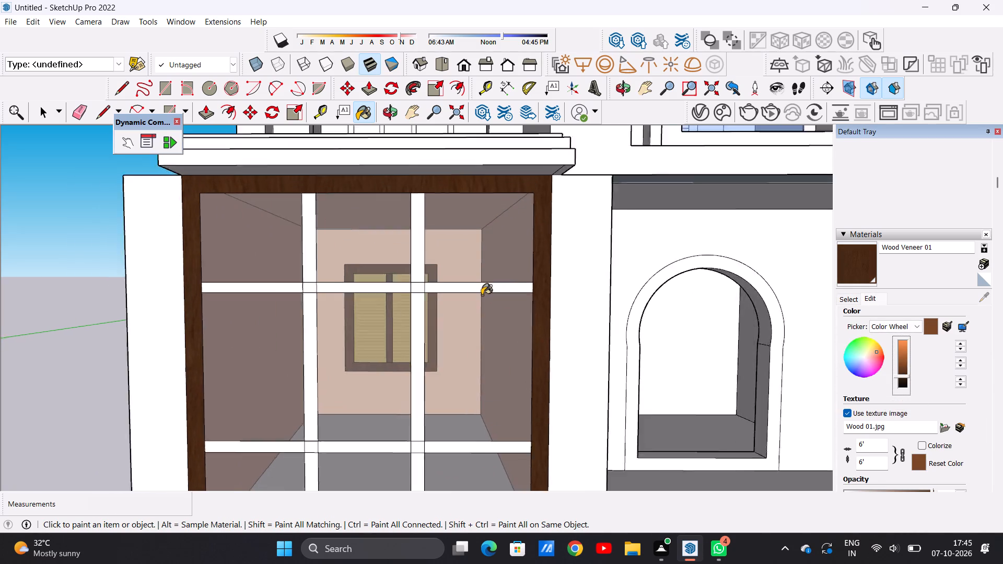
pyautogui.scroll(2, 482, 295)
pyautogui.click(486, 284)
pyautogui.click(382, 284)
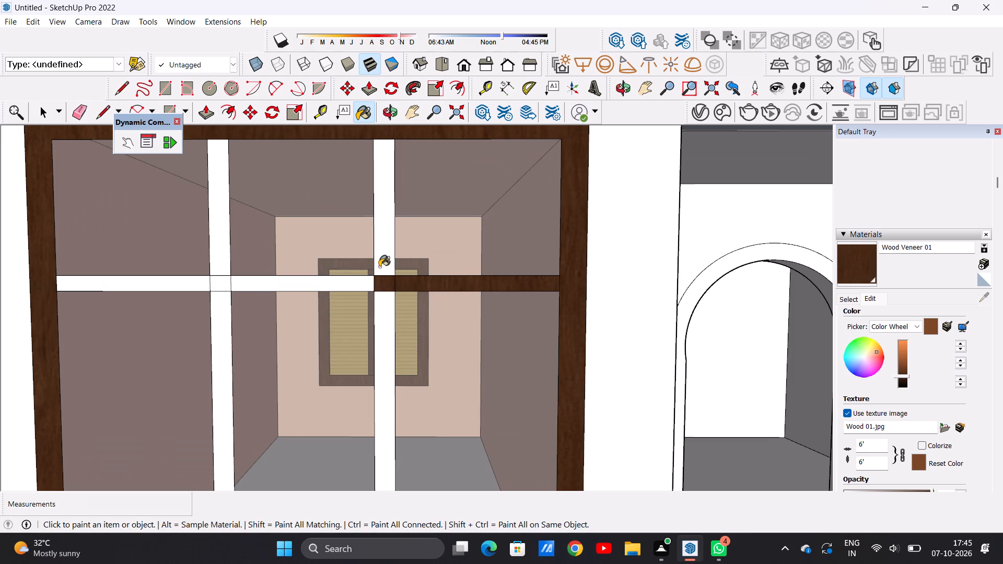
pyautogui.click(380, 259)
pyautogui.click(381, 316)
# Paint the rest of the upper transom bar and the first mullion above the lower bar with Wood Veneer 01.
pyautogui.scroll(-11, 400, 284)
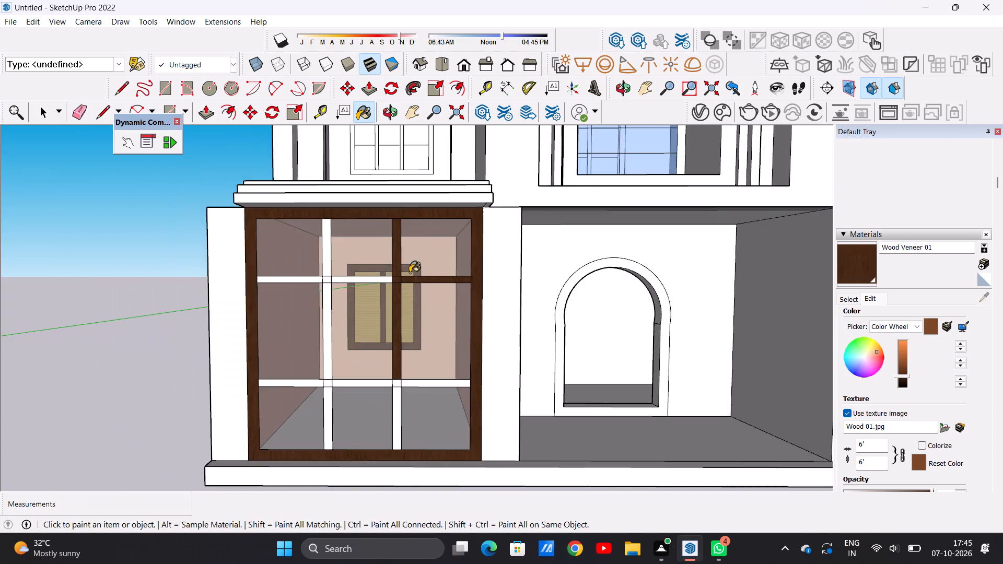
pyautogui.scroll(11, 383, 279)
pyautogui.click(374, 276)
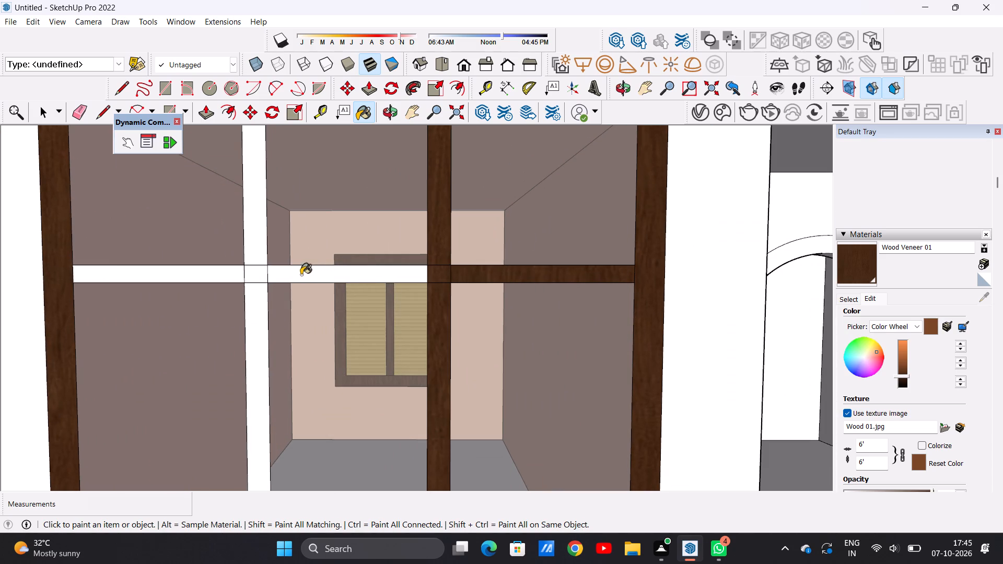
pyautogui.click(253, 273)
pyautogui.click(256, 251)
pyautogui.click(231, 275)
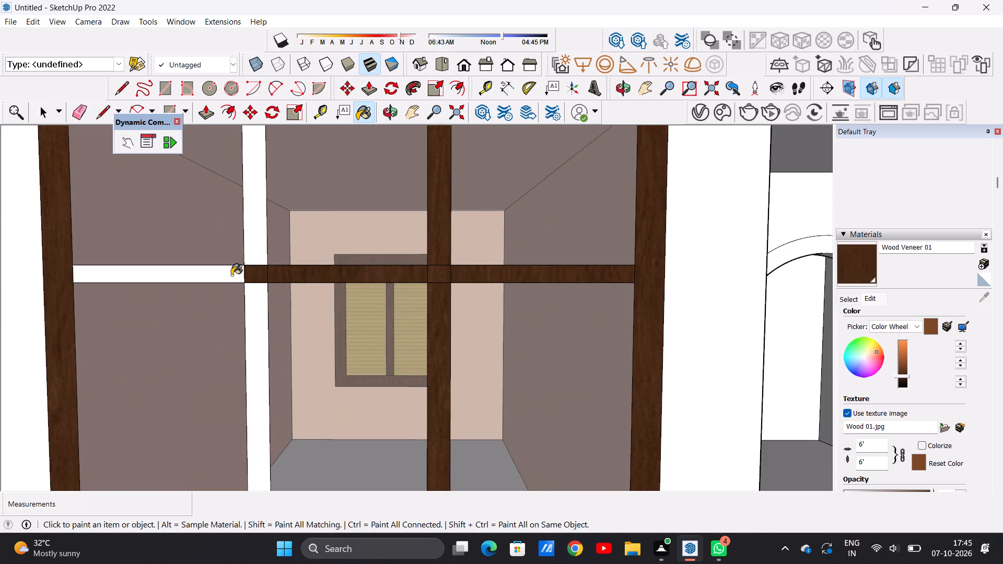
pyautogui.scroll(-11, 332, 269)
pyautogui.scroll(6, 345, 322)
pyautogui.click(333, 324)
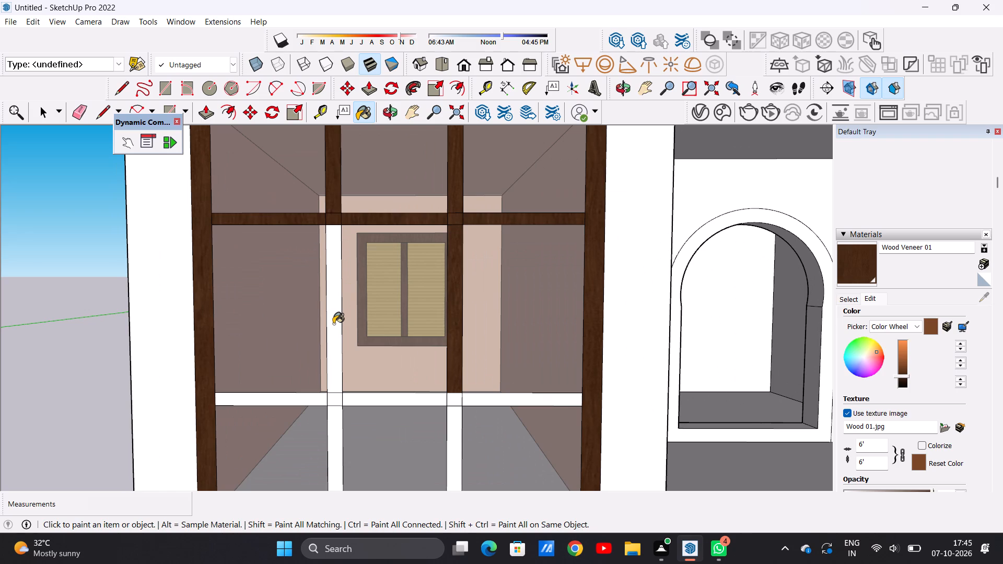
# Paint the whole lower horizontal bar and both mullion segments beneath it with Wood Veneer 01.
pyautogui.click(304, 399)
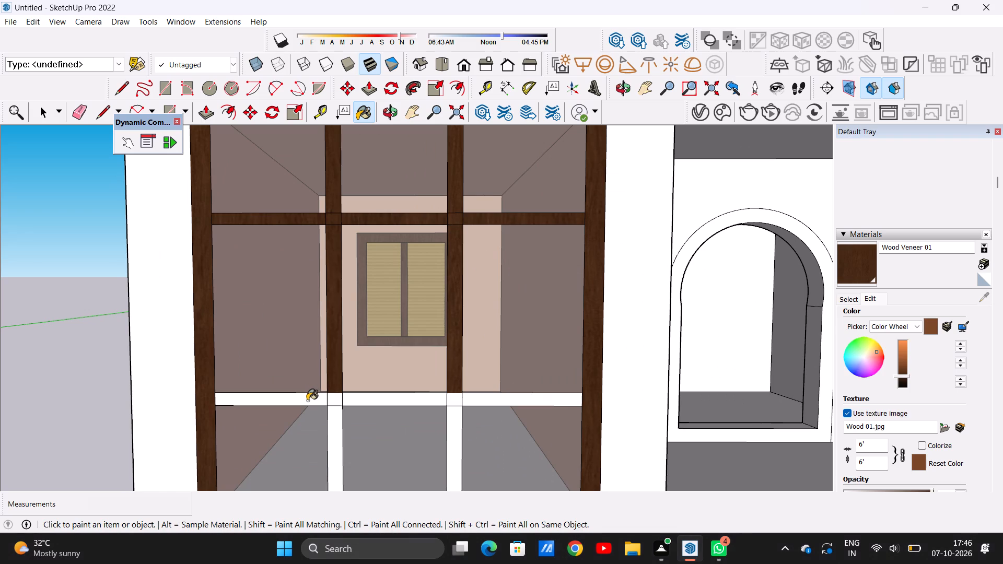
pyautogui.click(333, 403)
pyautogui.click(366, 404)
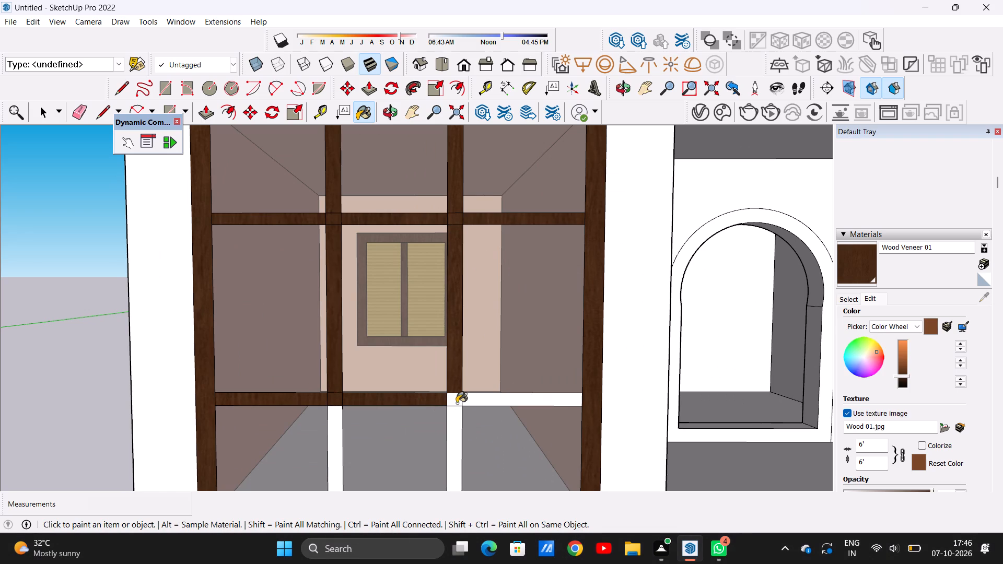
pyautogui.click(455, 402)
pyautogui.click(488, 403)
pyautogui.scroll(-5, 500, 396)
pyautogui.scroll(1, 517, 385)
pyautogui.scroll(-7, 517, 385)
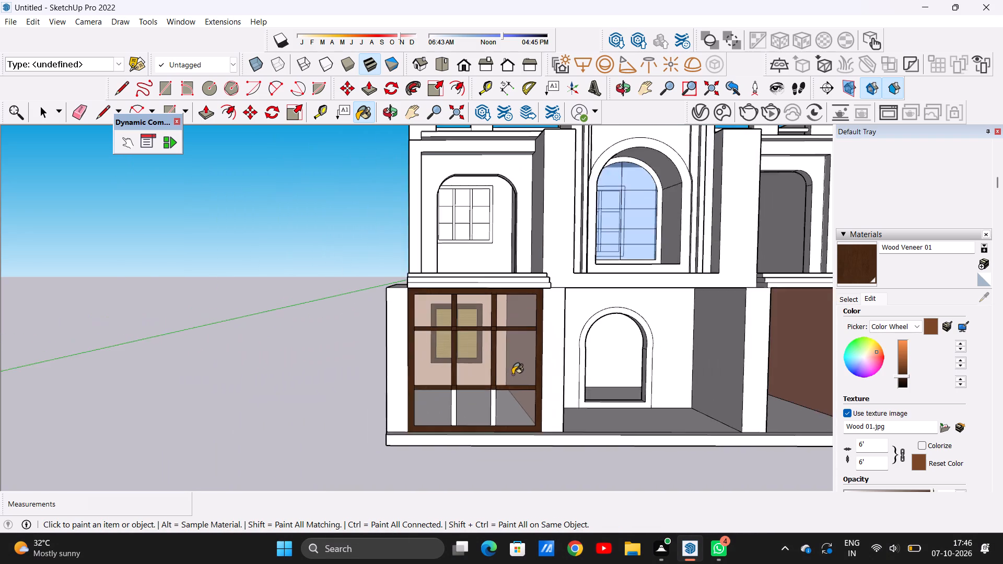
pyautogui.scroll(-4, 512, 374)
pyautogui.scroll(13, 508, 414)
pyautogui.click(484, 392)
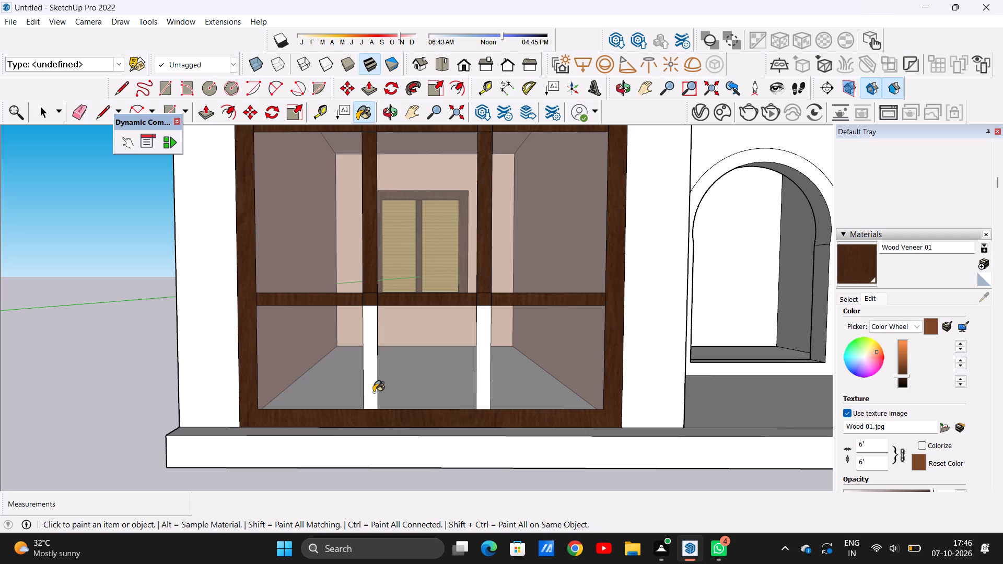
pyautogui.click(369, 392)
# Examine the whole facade with the finished left-bay glazing from the front and from a slight angle.
pyautogui.scroll(-17, 421, 424)
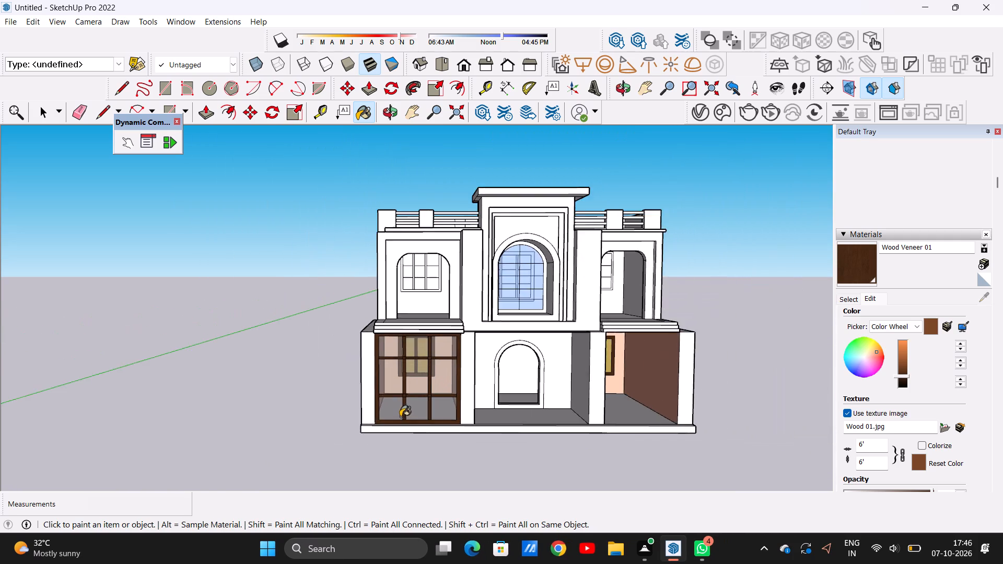
pyautogui.scroll(-4, 400, 417)
pyautogui.scroll(4, 594, 433)
pyautogui.moveTo(564, 429); pyautogui.dragTo(539, 421, button='middle')
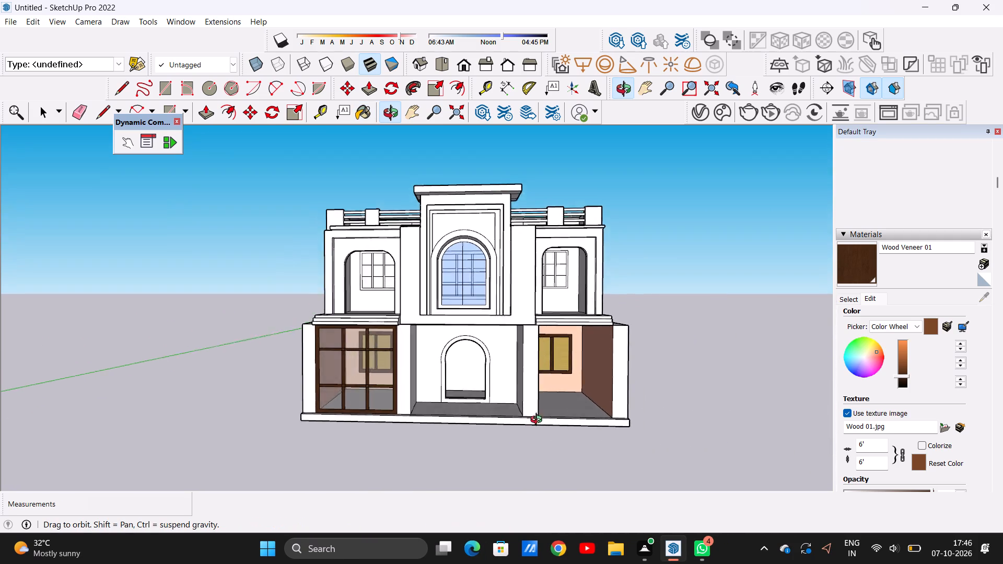
pyautogui.moveTo(539, 421); pyautogui.dragTo(531, 411, button='middle')
pyautogui.scroll(1, 728, 383)
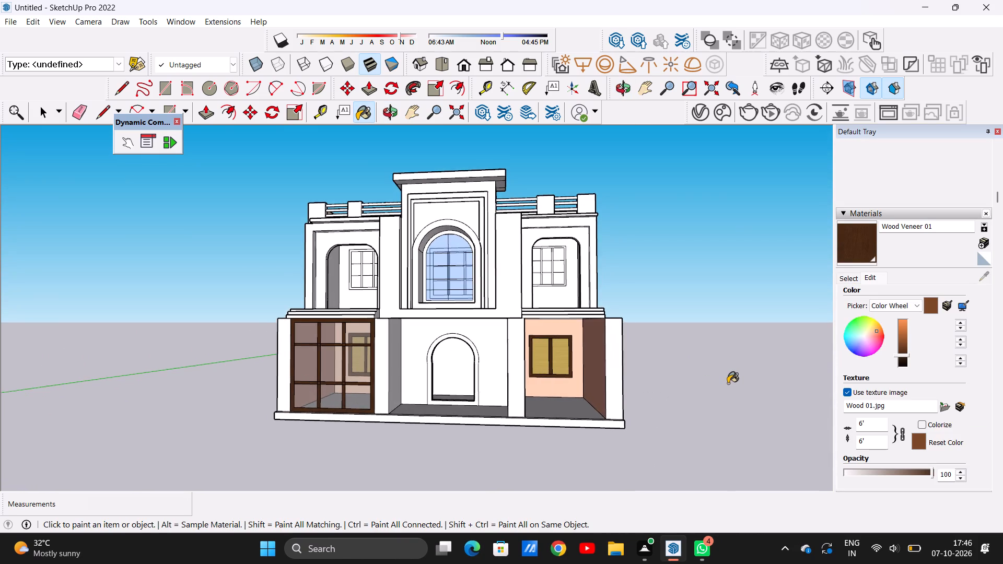
pyautogui.scroll(3, 728, 383)
pyautogui.middleClick(728, 383)
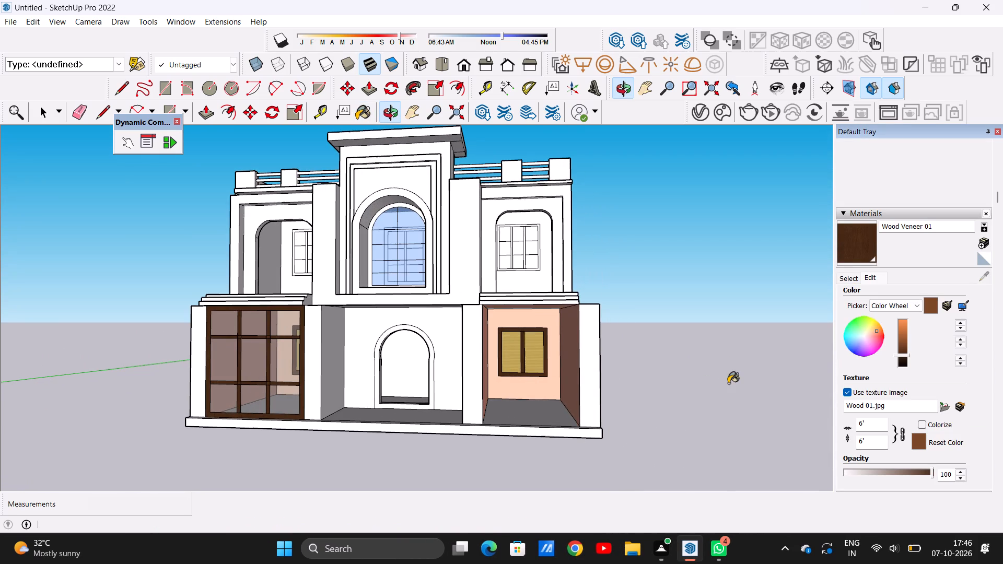
pyautogui.moveTo(660, 390); pyautogui.dragTo(671, 386, button='middle')
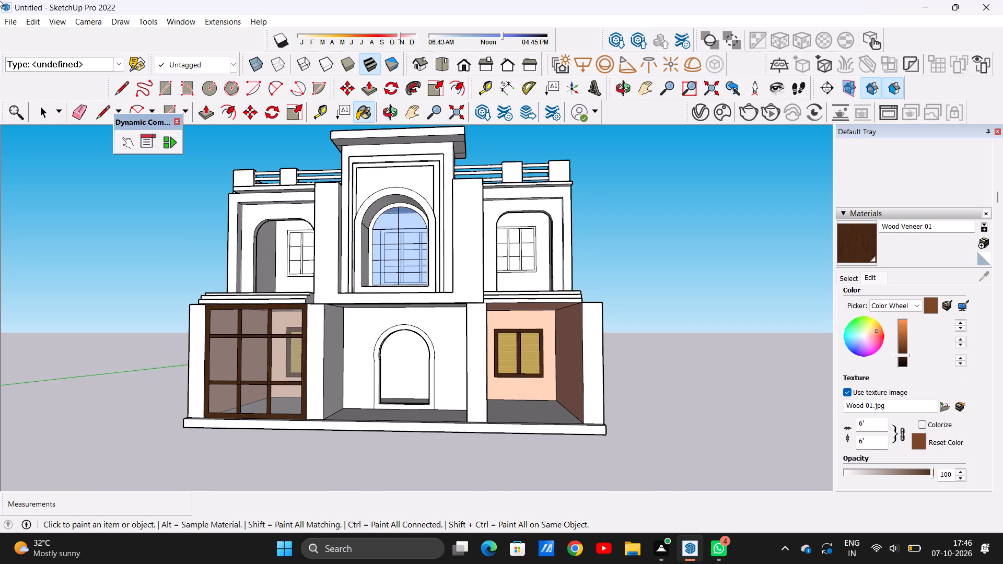
# Push/Pull the underside of the building's base slab downward by about 11 3/16" to thicken the plinth.
pyautogui.press('space')
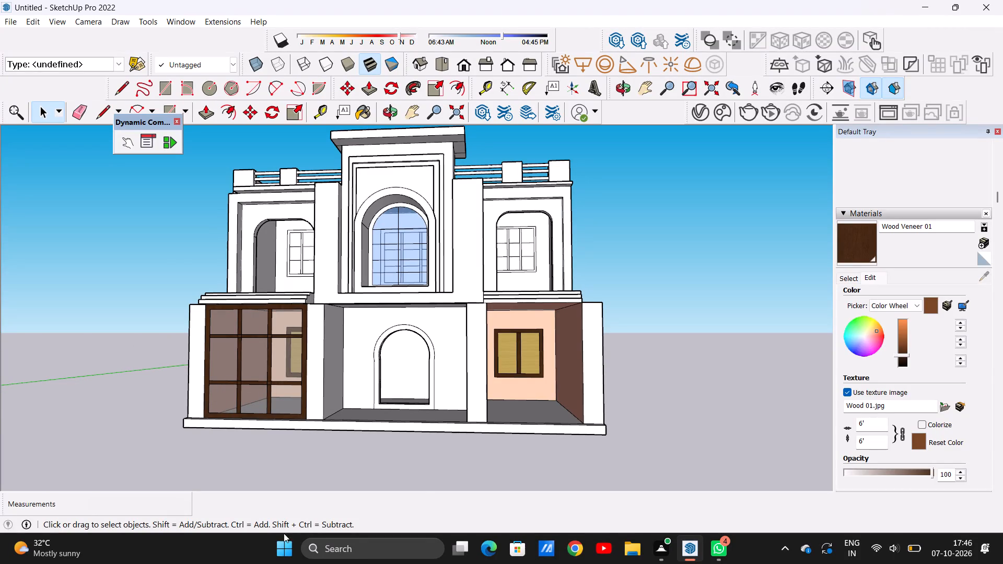
pyautogui.scroll(20, 387, 454)
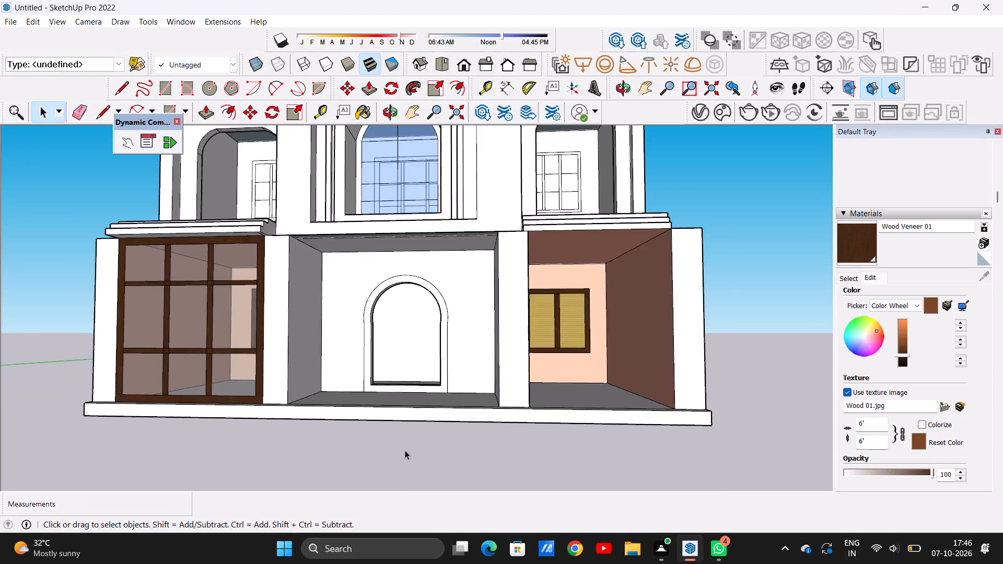
pyautogui.scroll(3, 405, 450)
pyautogui.moveTo(404, 449); pyautogui.dragTo(428, 398, button='middle')
pyautogui.scroll(2, 435, 386)
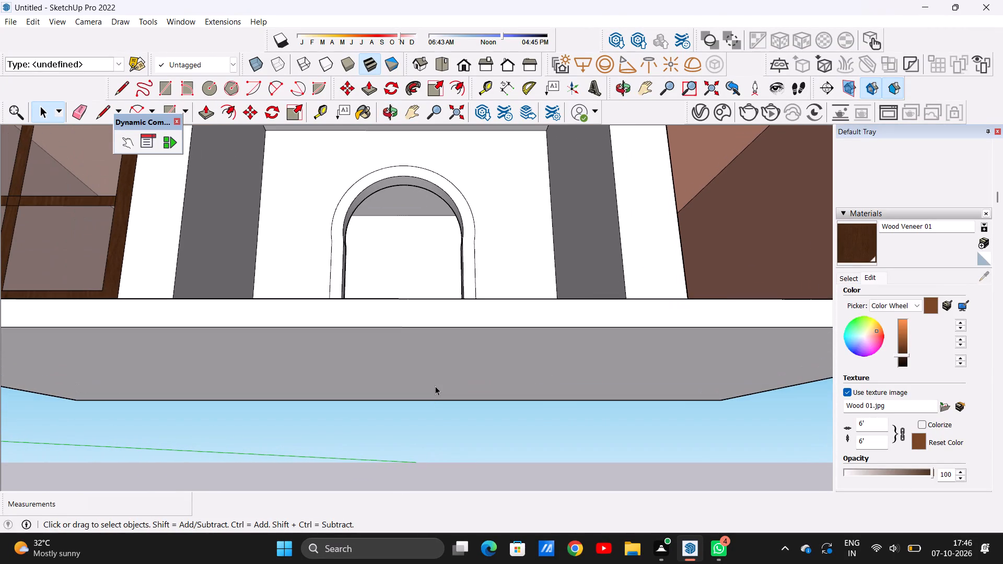
pyautogui.press('p')
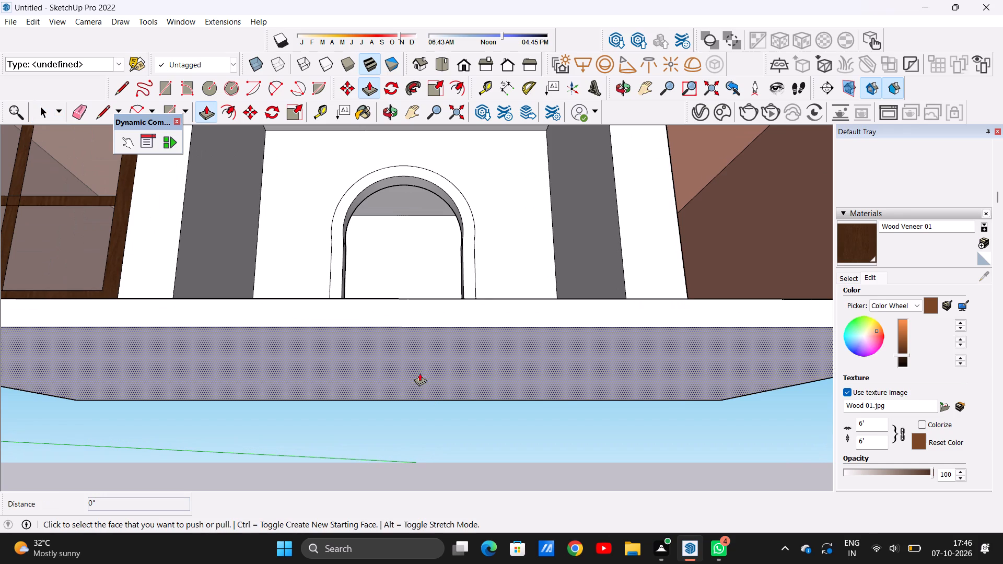
pyautogui.click(418, 364)
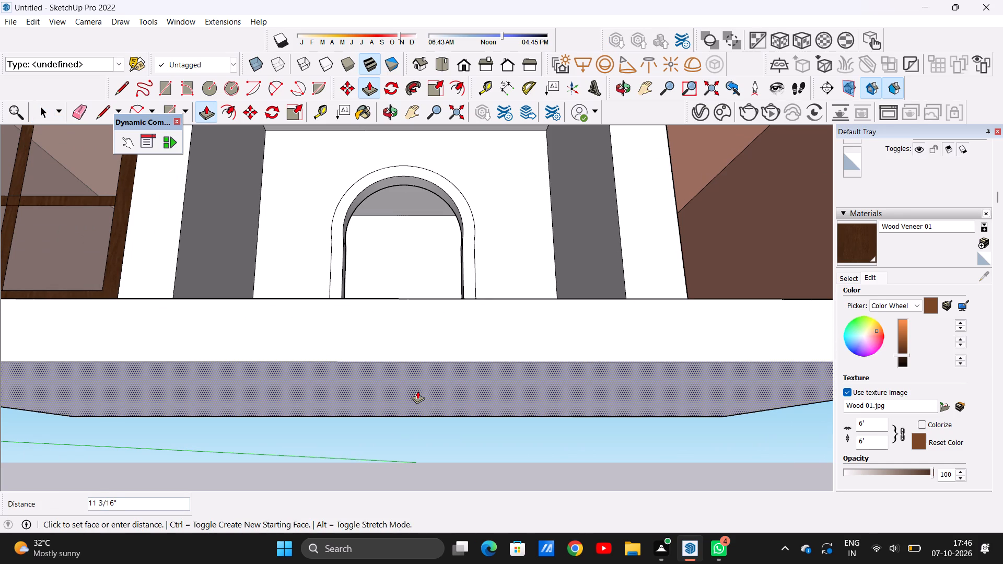
pyautogui.click(417, 391)
pyautogui.press('space')
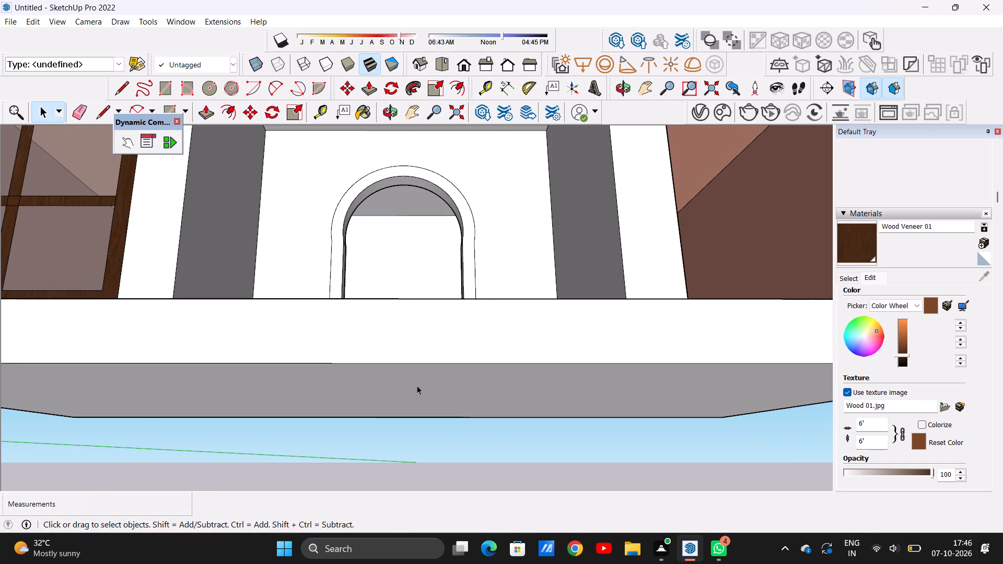
pyautogui.scroll(-11, 400, 264)
pyautogui.moveTo(403, 279); pyautogui.dragTo(380, 396, button='middle')
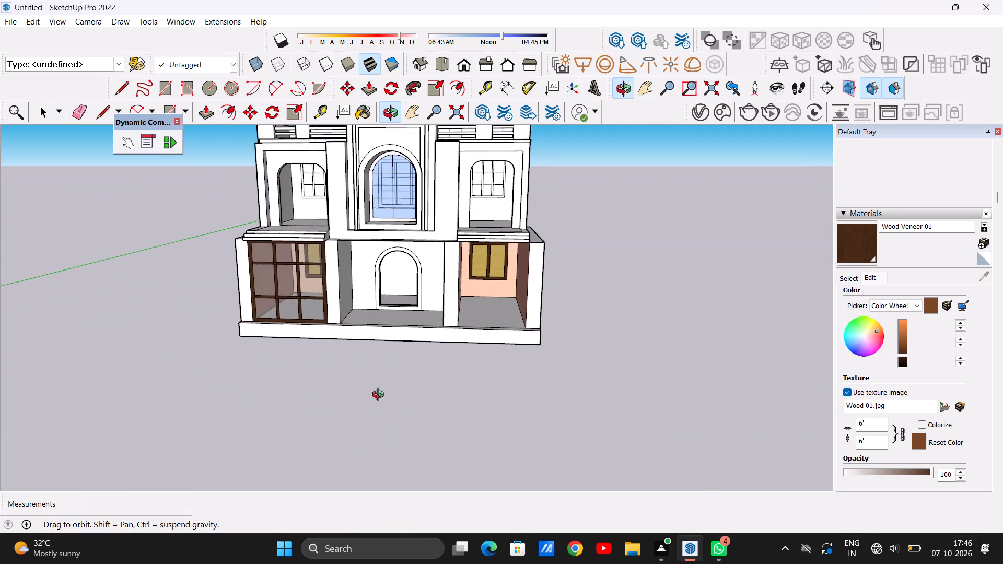
# Examine the open ground-floor right bay and its window from the front, from above and from below.
pyautogui.moveTo(380, 396); pyautogui.dragTo(380, 397, button='middle')
pyautogui.scroll(5, 431, 321)
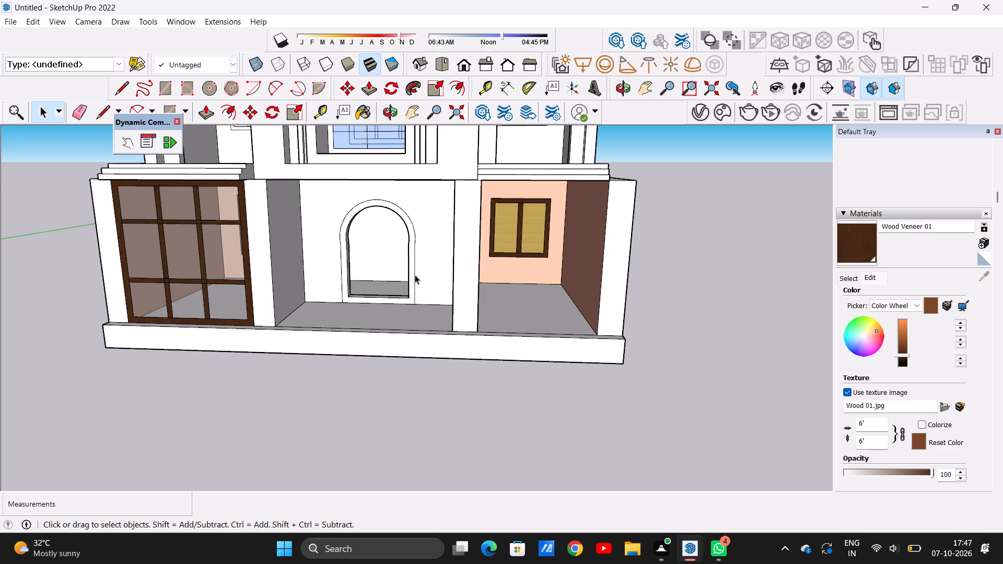
pyautogui.scroll(-20, 416, 277)
pyautogui.scroll(-13, 416, 277)
pyautogui.scroll(2, 457, 287)
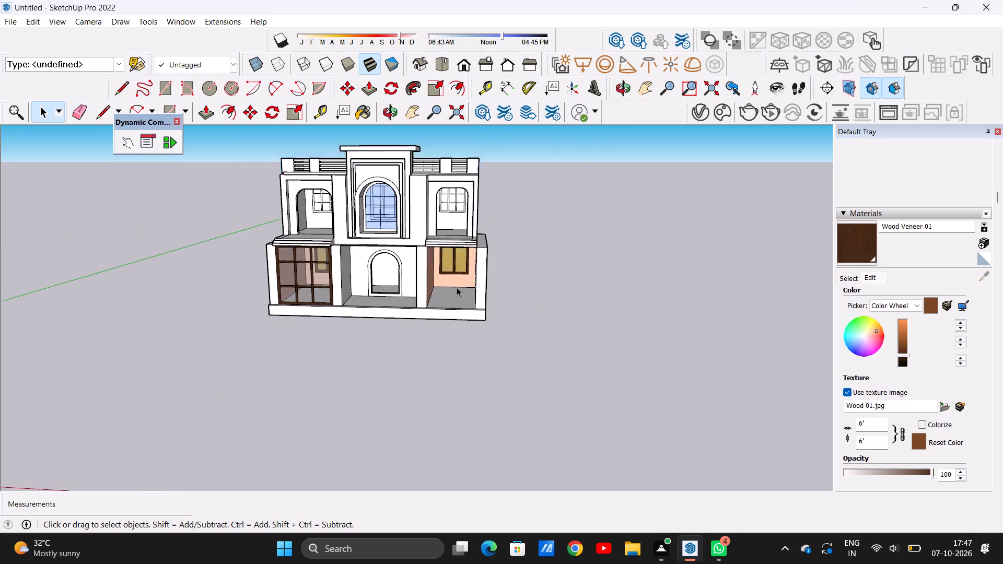
pyautogui.scroll(9, 457, 287)
pyautogui.middleClick(453, 297)
pyautogui.scroll(1, 454, 296)
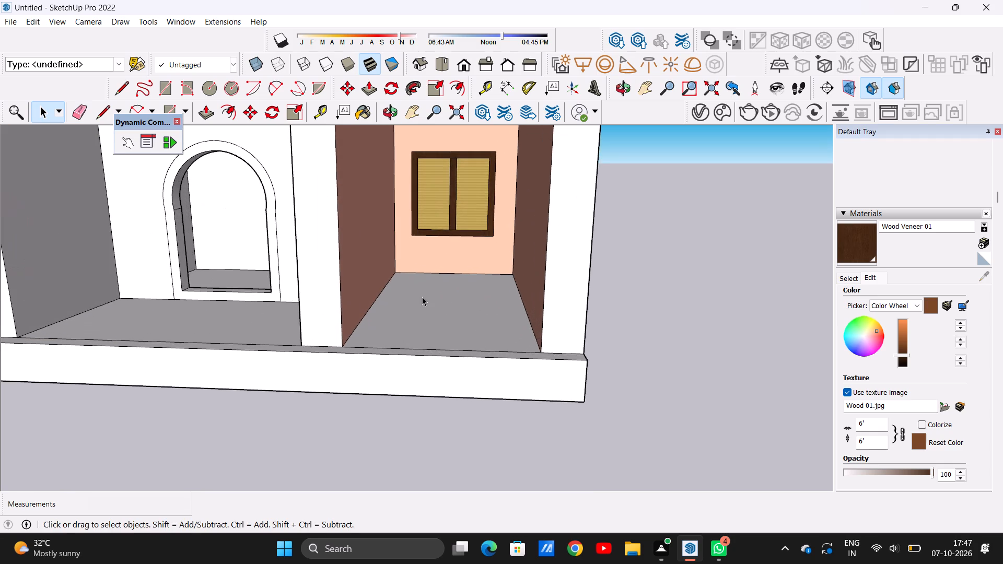
pyautogui.scroll(-5, 422, 297)
pyautogui.moveTo(420, 315); pyautogui.dragTo(426, 265, button='middle')
pyautogui.scroll(3, 426, 265)
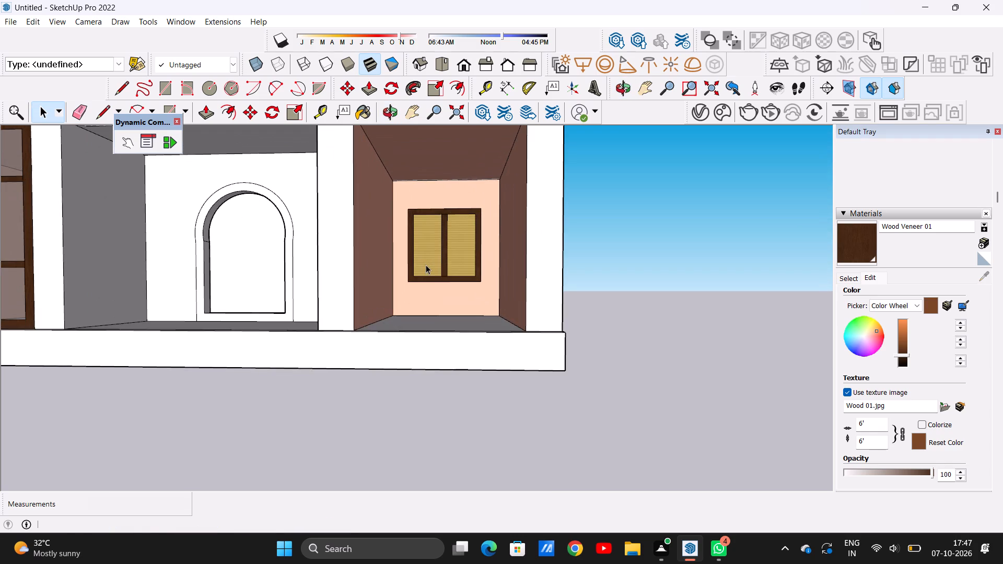
pyautogui.scroll(-7, 425, 285)
pyautogui.scroll(8, 444, 217)
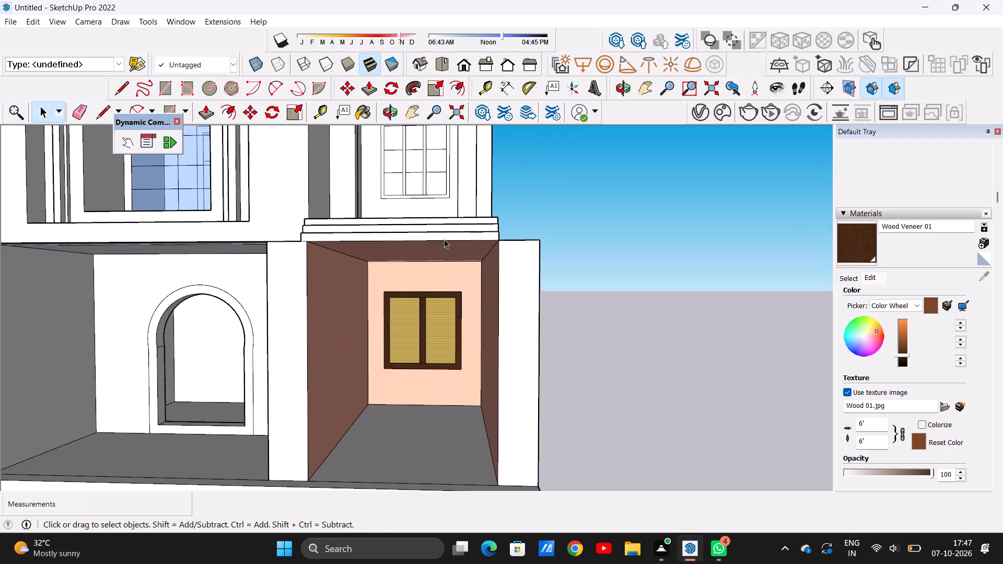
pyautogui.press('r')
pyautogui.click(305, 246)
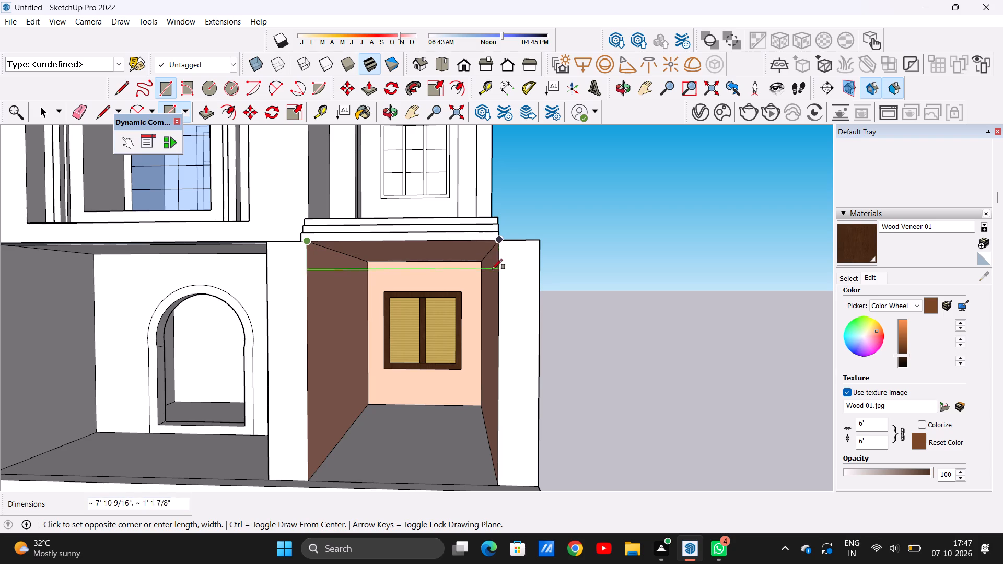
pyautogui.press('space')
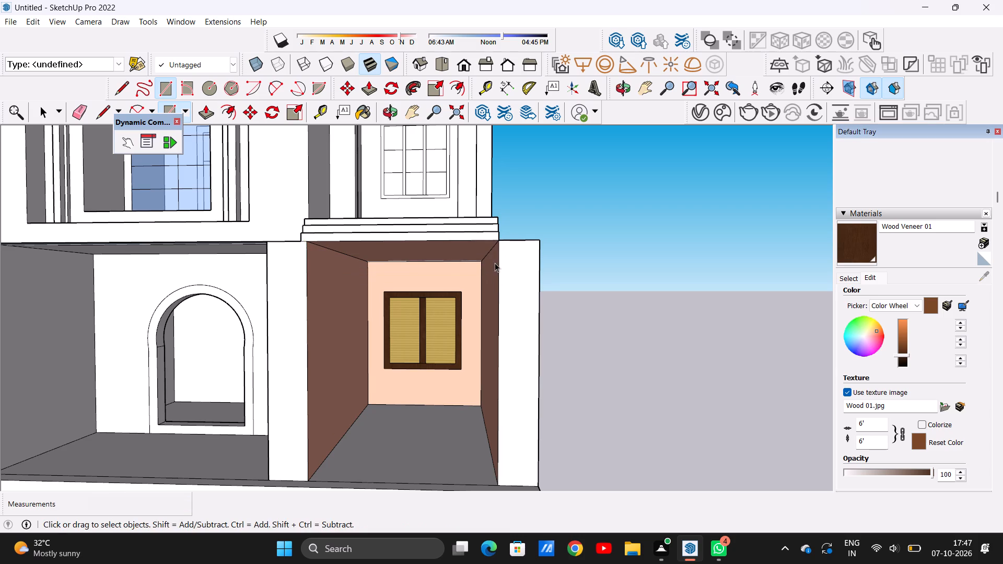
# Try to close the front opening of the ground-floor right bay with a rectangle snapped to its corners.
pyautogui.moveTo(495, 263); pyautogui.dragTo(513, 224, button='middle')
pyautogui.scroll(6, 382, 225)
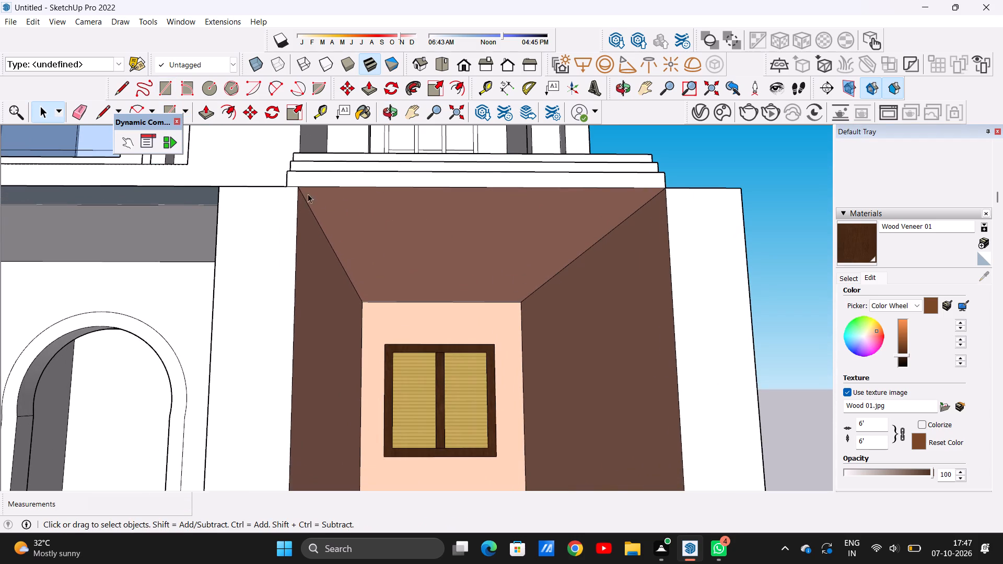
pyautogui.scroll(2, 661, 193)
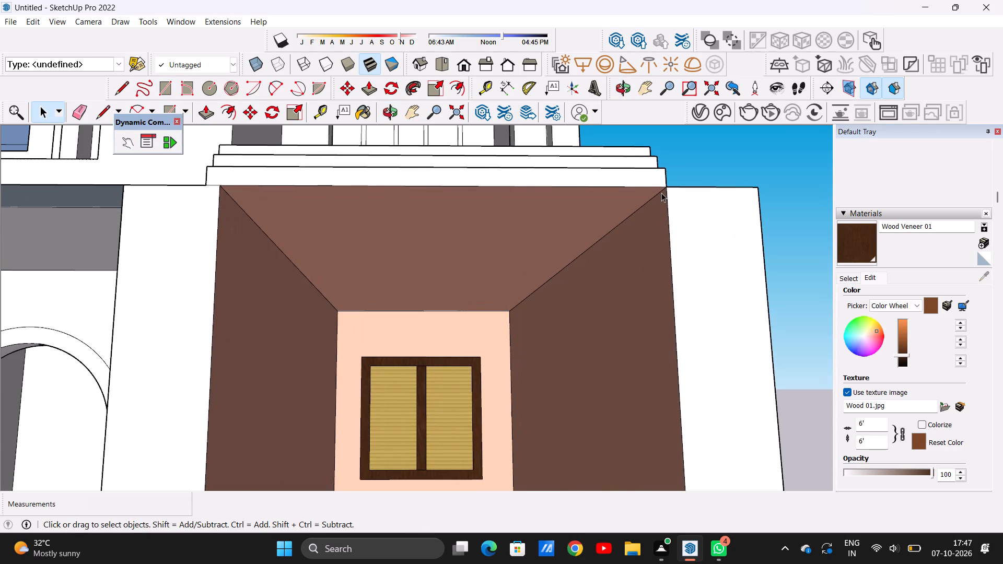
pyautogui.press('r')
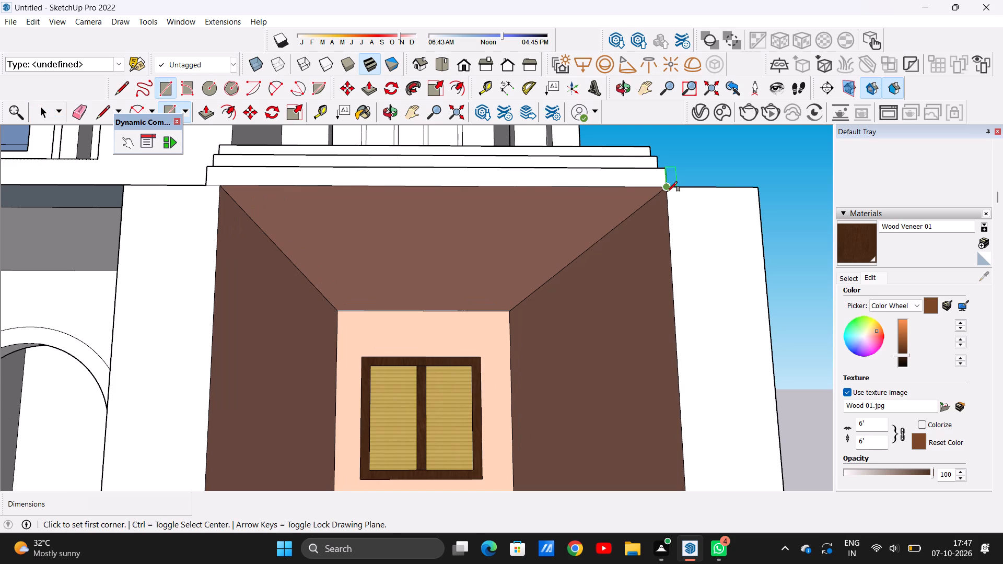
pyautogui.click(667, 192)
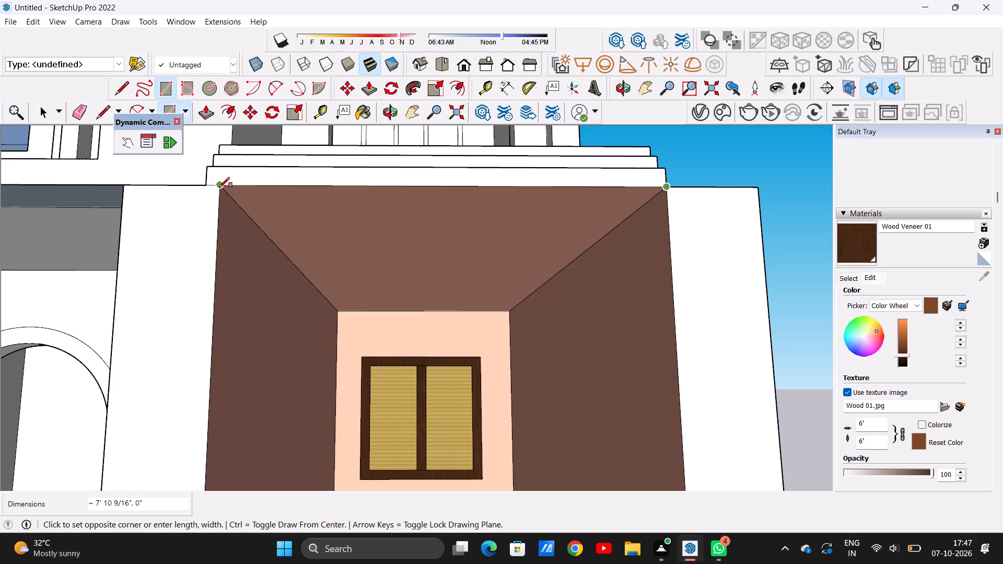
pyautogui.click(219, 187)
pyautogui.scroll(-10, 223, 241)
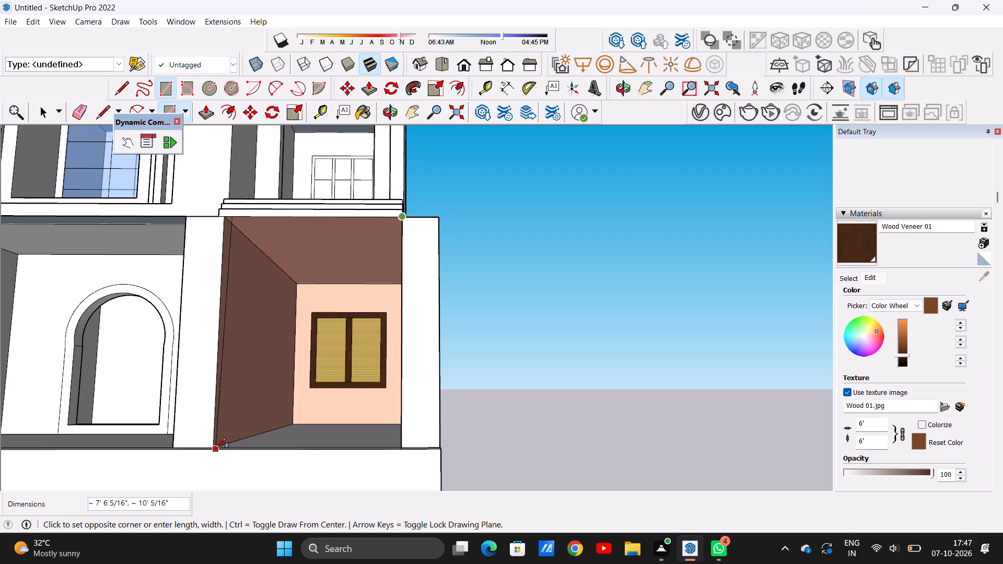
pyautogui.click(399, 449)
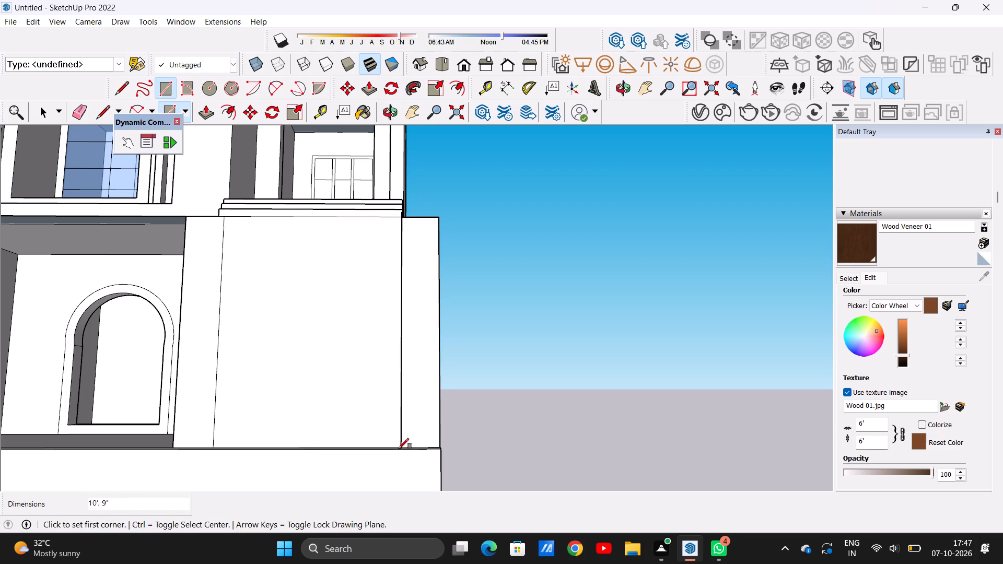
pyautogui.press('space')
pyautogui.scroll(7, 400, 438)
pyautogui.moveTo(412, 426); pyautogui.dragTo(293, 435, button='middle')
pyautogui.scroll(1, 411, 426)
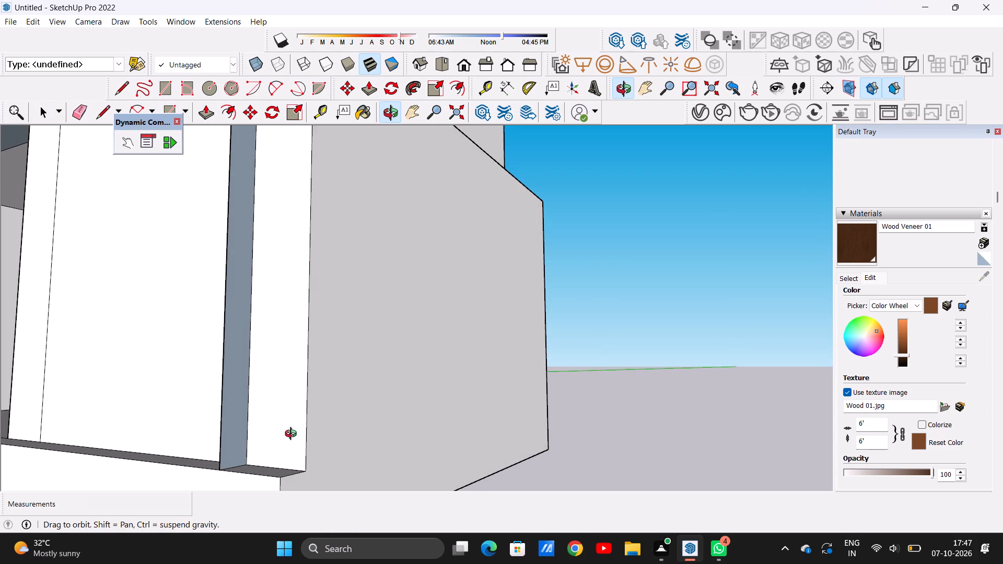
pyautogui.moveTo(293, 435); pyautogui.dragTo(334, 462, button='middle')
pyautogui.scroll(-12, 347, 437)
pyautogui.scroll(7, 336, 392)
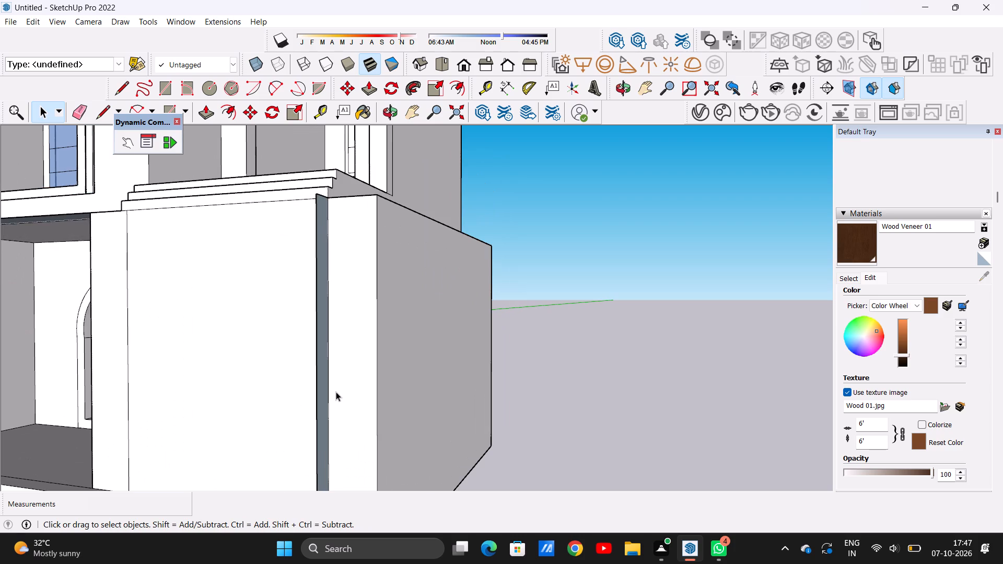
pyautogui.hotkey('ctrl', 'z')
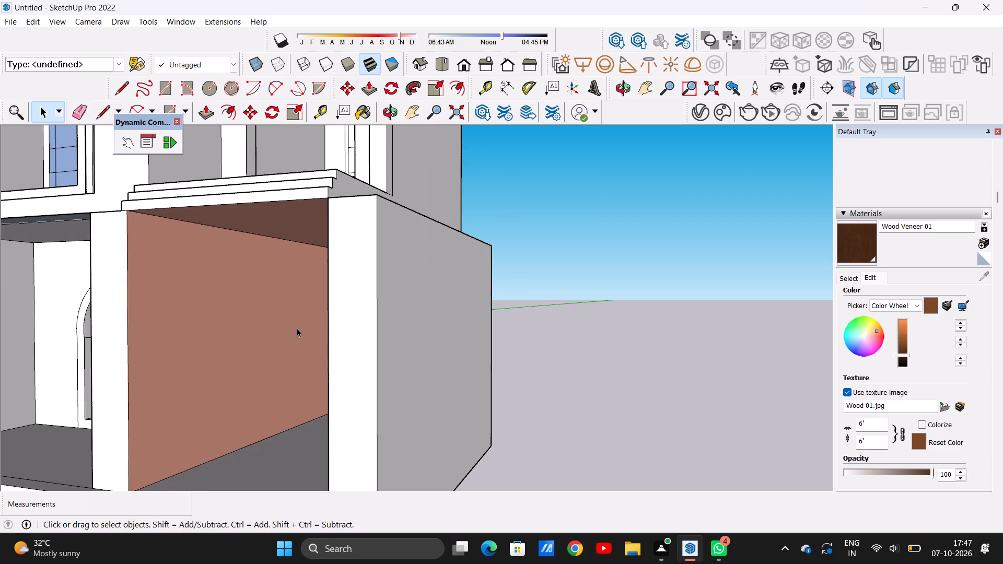
# Close the ground-floor right bay's opening with a rectangle about 5 7/8" by 12' 8 3/4" running diagonally from its upper-left to lower-right corner.
pyautogui.moveTo(116, 271); pyautogui.dragTo(238, 256, button='middle')
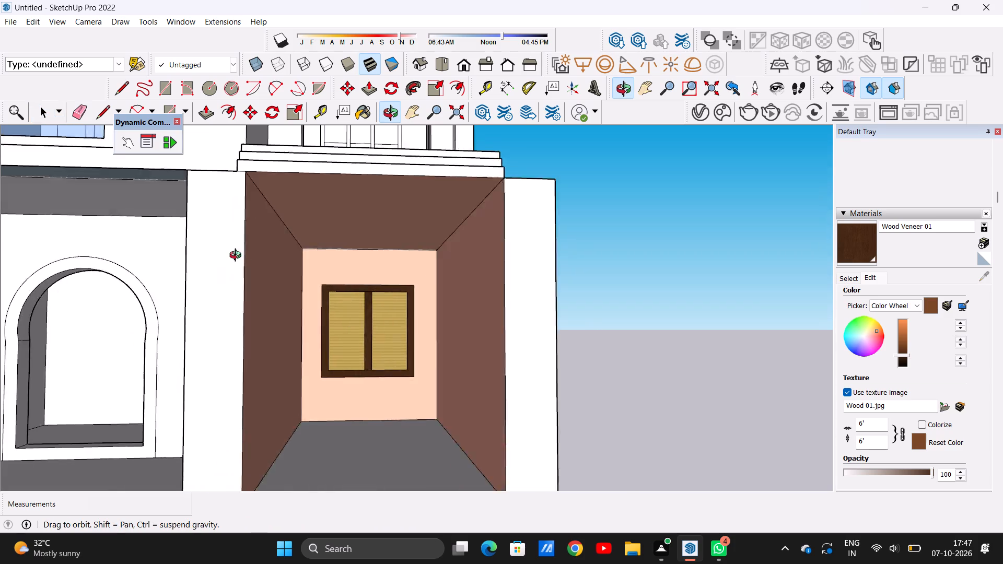
pyautogui.moveTo(238, 256); pyautogui.dragTo(225, 268, button='middle')
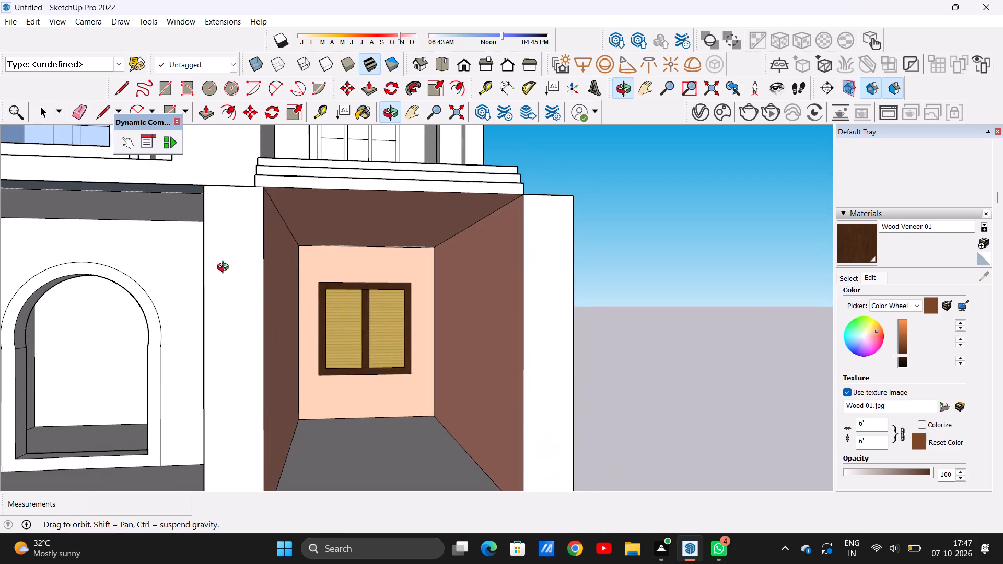
pyautogui.moveTo(225, 268); pyautogui.dragTo(148, 311, button='middle')
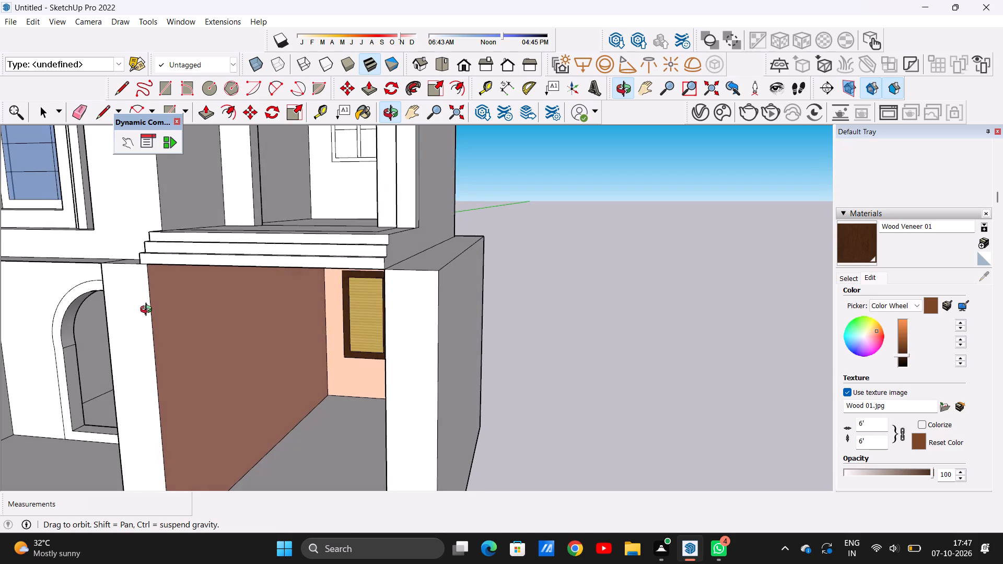
pyautogui.moveTo(148, 311); pyautogui.dragTo(148, 311, button='middle')
pyautogui.scroll(5, 150, 252)
pyautogui.moveTo(168, 286); pyautogui.dragTo(369, 264, button='middle')
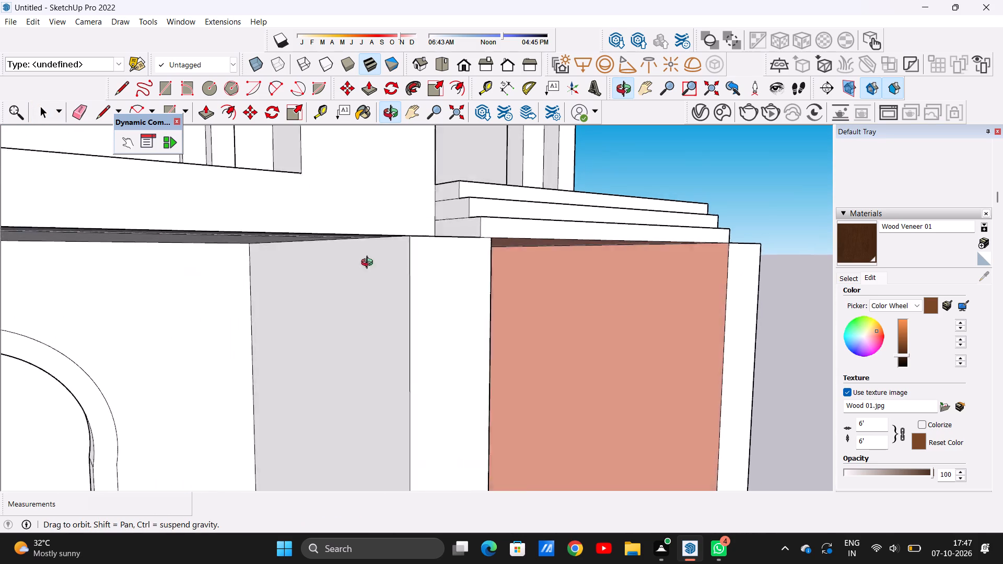
pyautogui.moveTo(369, 264); pyautogui.dragTo(221, 192, button='middle')
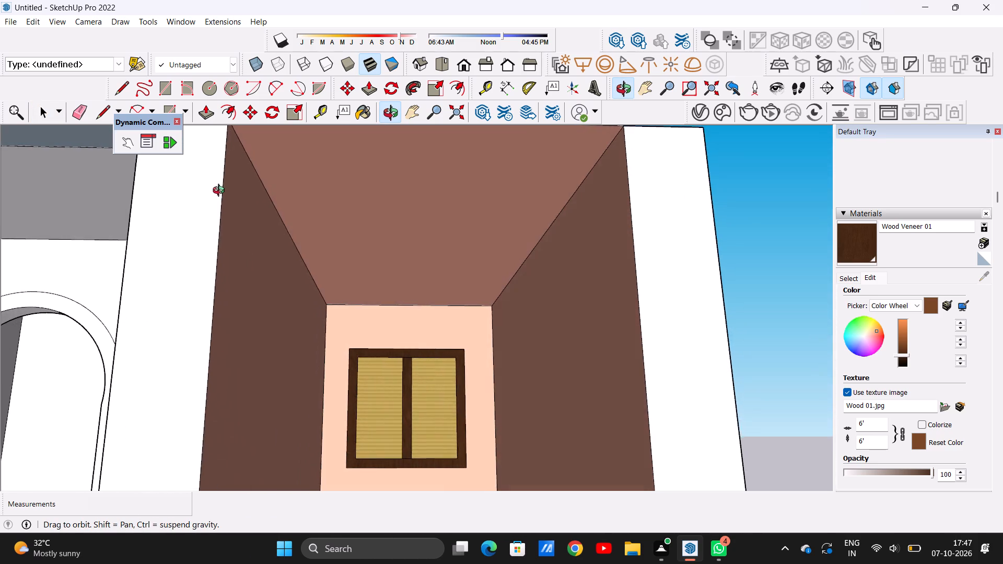
pyautogui.moveTo(221, 192); pyautogui.dragTo(239, 229, button='middle')
pyautogui.scroll(-10, 207, 244)
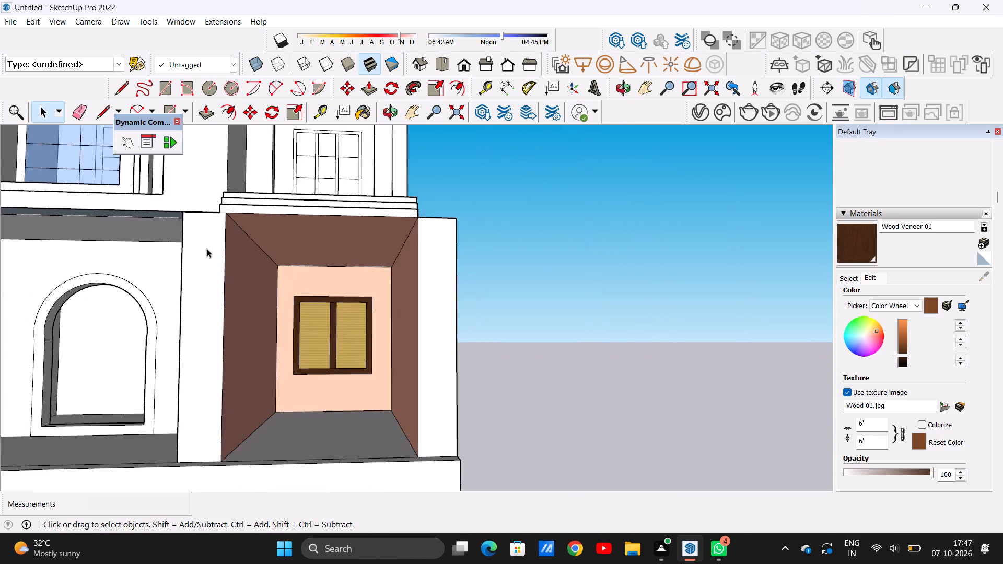
pyautogui.scroll(-2, 207, 249)
pyautogui.scroll(2, 375, 288)
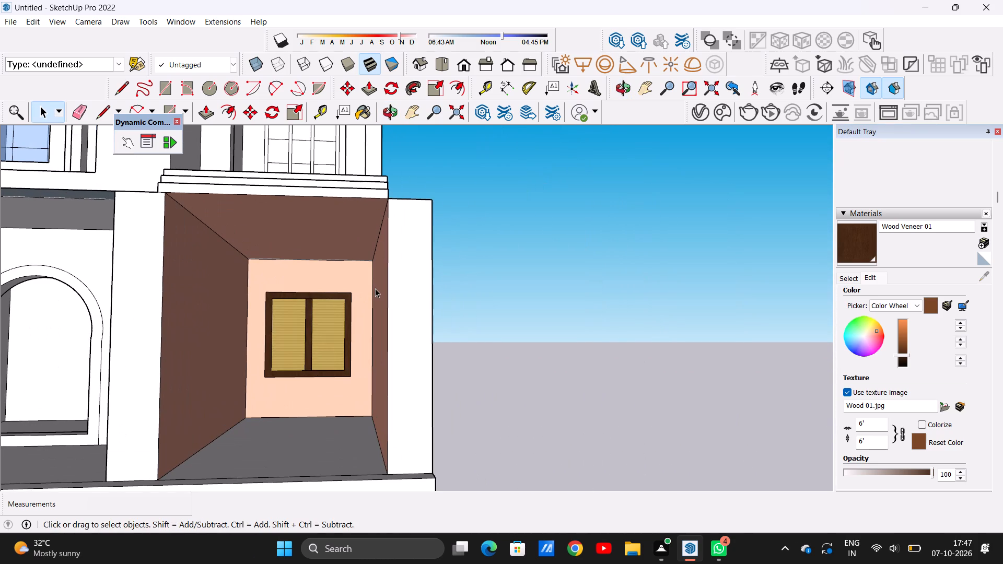
pyautogui.press('r')
pyautogui.scroll(6, 186, 207)
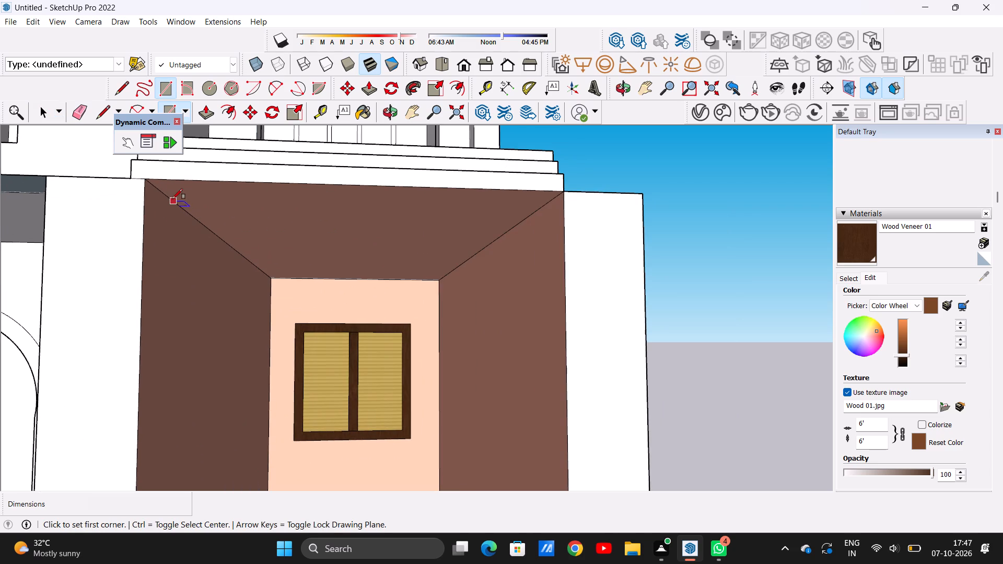
pyautogui.click(154, 186)
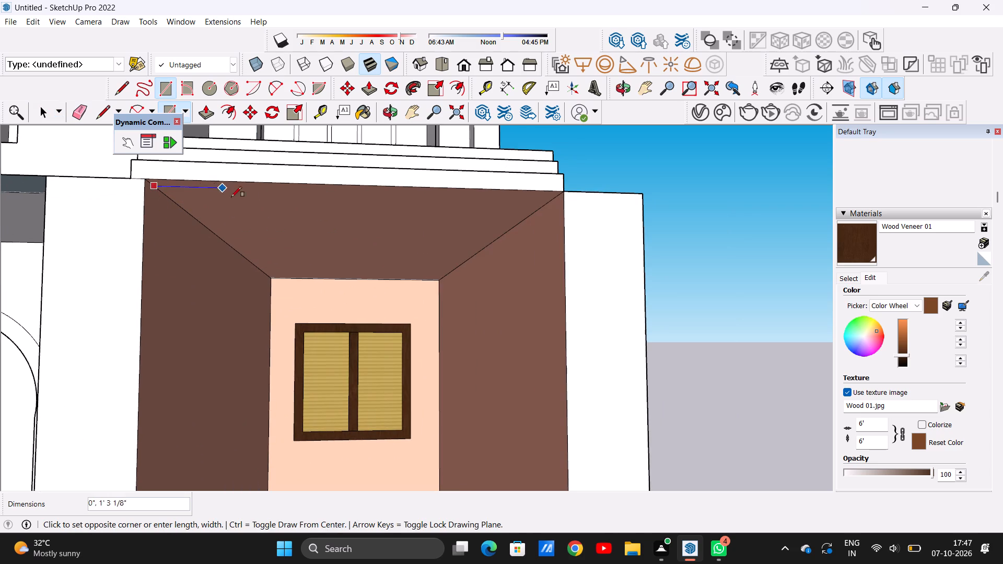
pyautogui.click(558, 201)
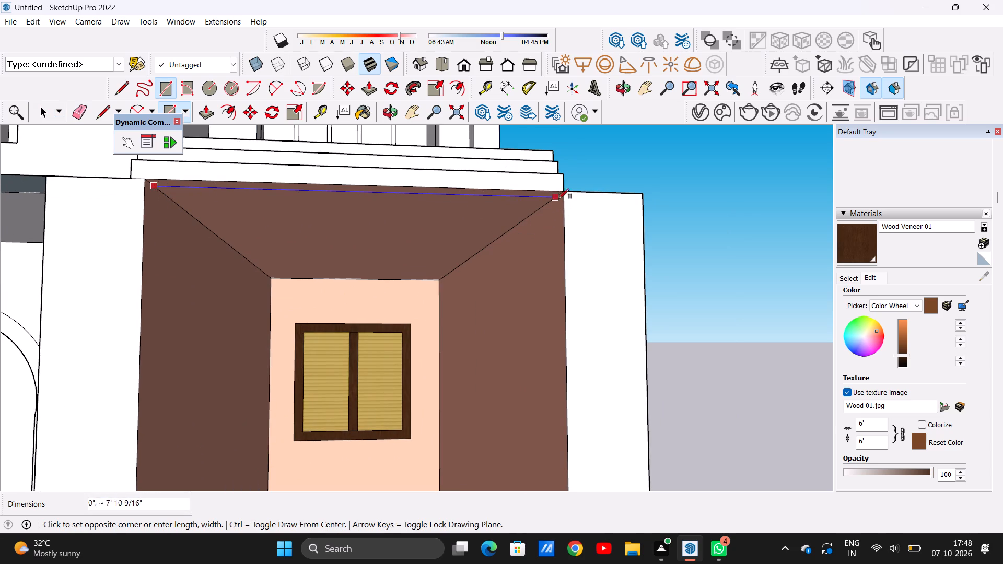
pyautogui.scroll(3, 551, 203)
pyautogui.scroll(-1, 551, 203)
pyautogui.scroll(1, 551, 203)
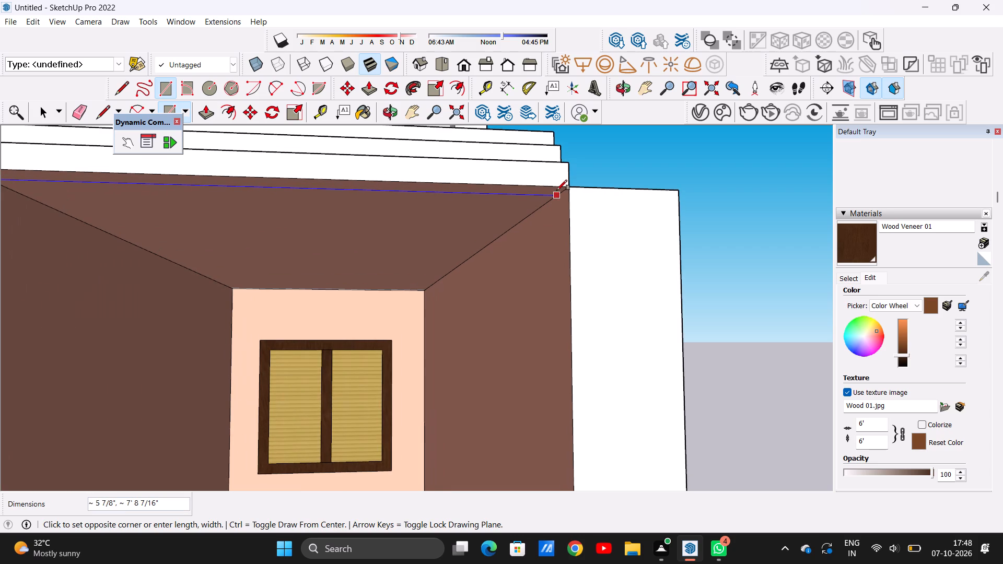
pyautogui.click(559, 195)
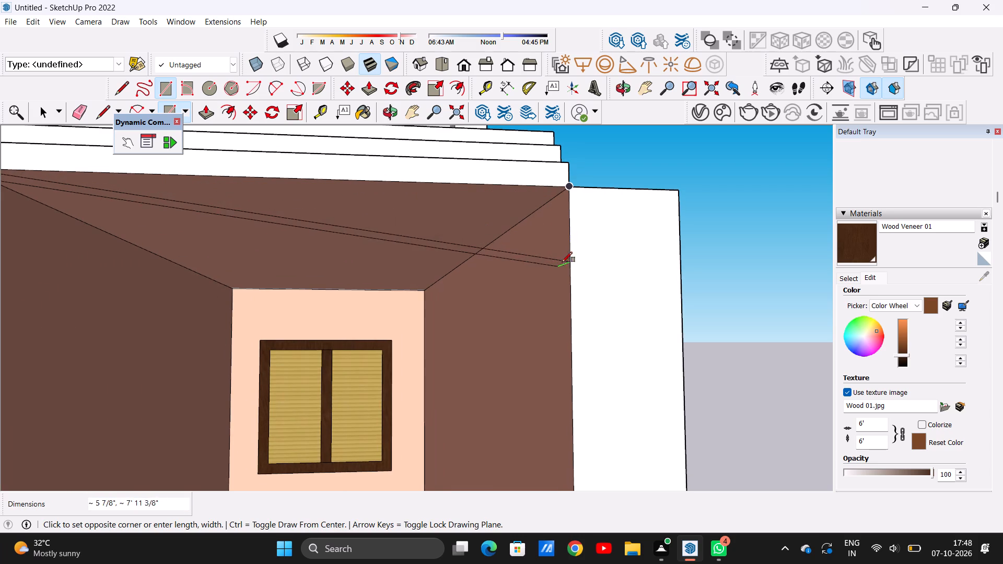
pyautogui.scroll(-15, 555, 292)
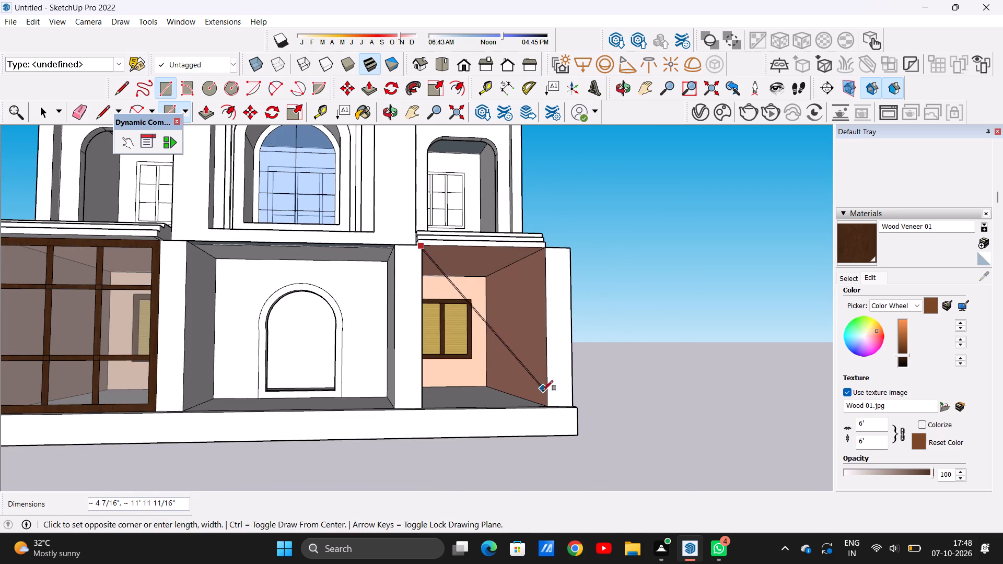
pyautogui.click(547, 404)
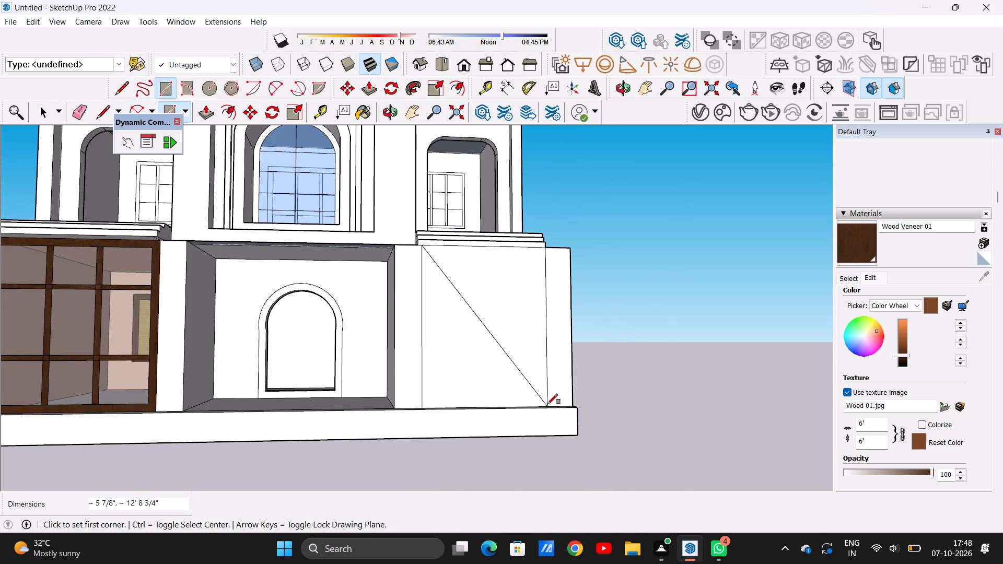
pyautogui.press('space')
# Erase the diagonal line across the new face of the ground-floor right bay.
pyautogui.write('E')
pyautogui.moveTo(502, 327); pyautogui.dragTo(488, 338)
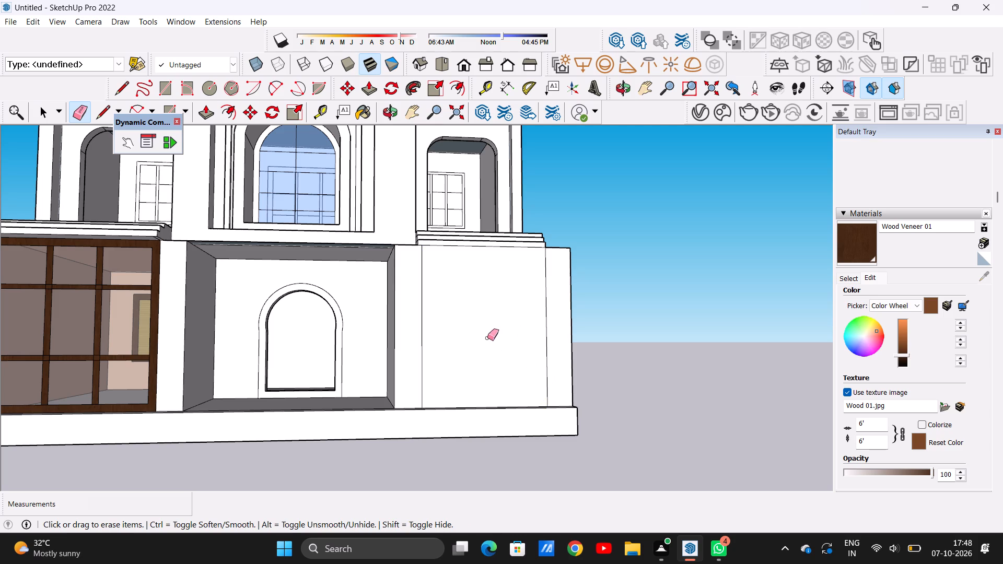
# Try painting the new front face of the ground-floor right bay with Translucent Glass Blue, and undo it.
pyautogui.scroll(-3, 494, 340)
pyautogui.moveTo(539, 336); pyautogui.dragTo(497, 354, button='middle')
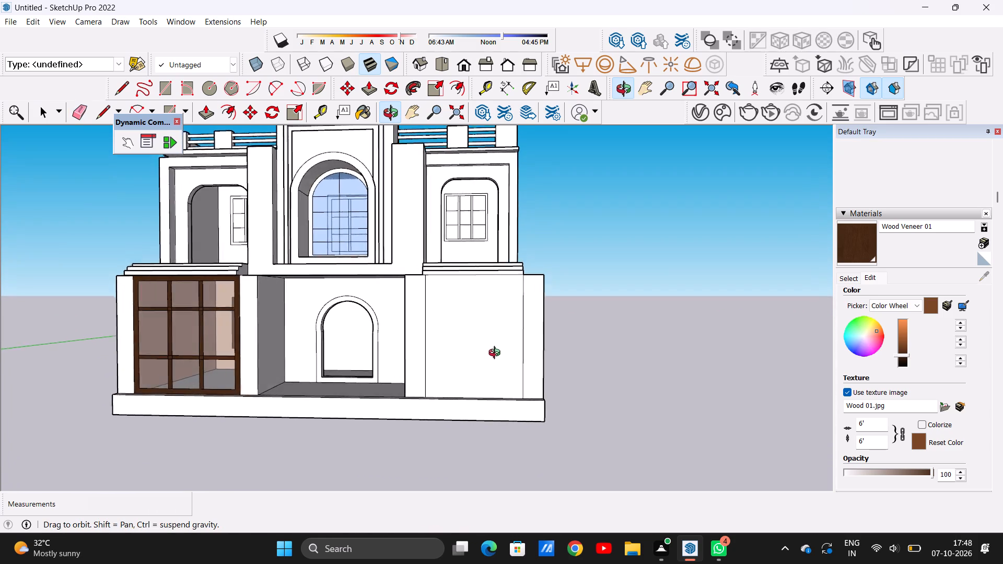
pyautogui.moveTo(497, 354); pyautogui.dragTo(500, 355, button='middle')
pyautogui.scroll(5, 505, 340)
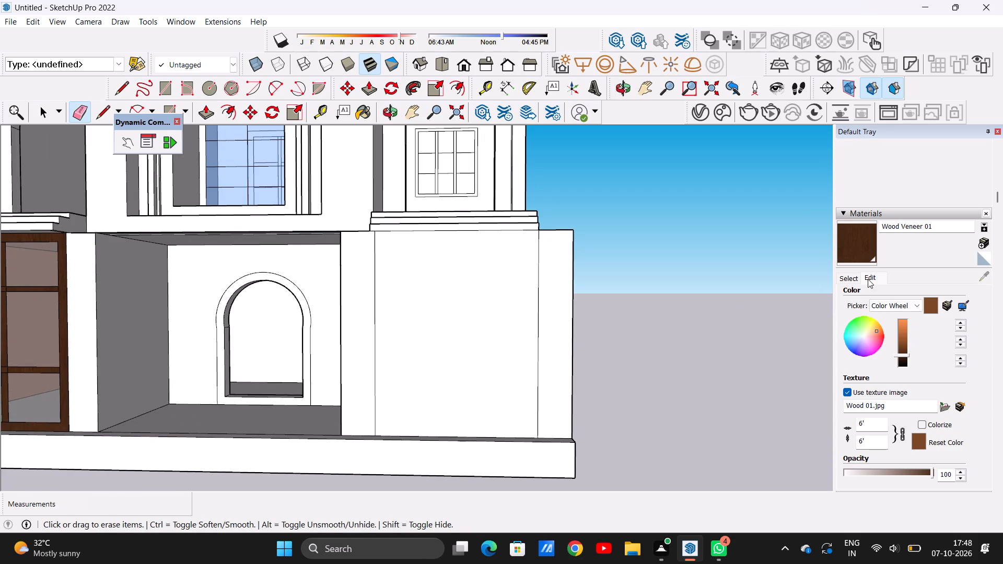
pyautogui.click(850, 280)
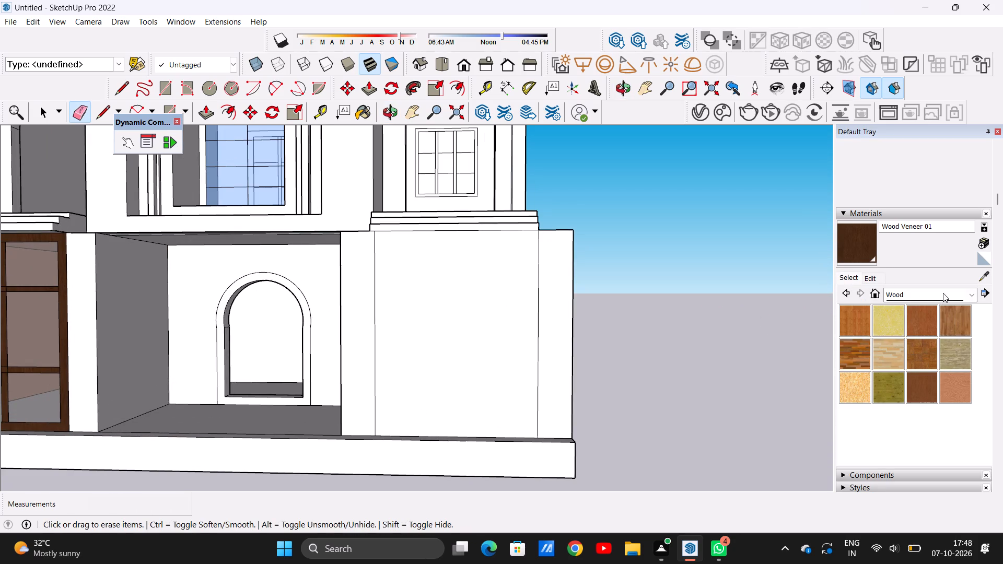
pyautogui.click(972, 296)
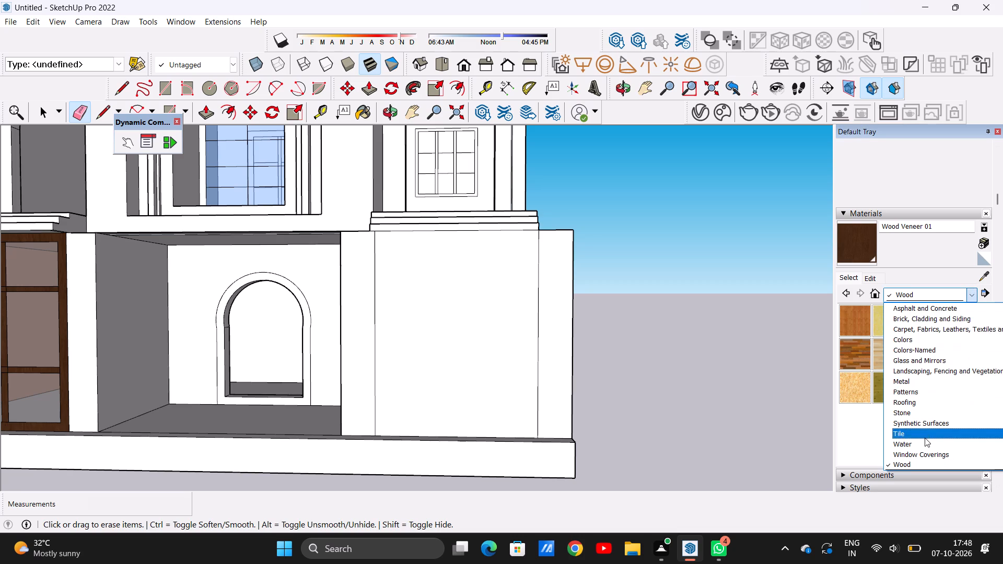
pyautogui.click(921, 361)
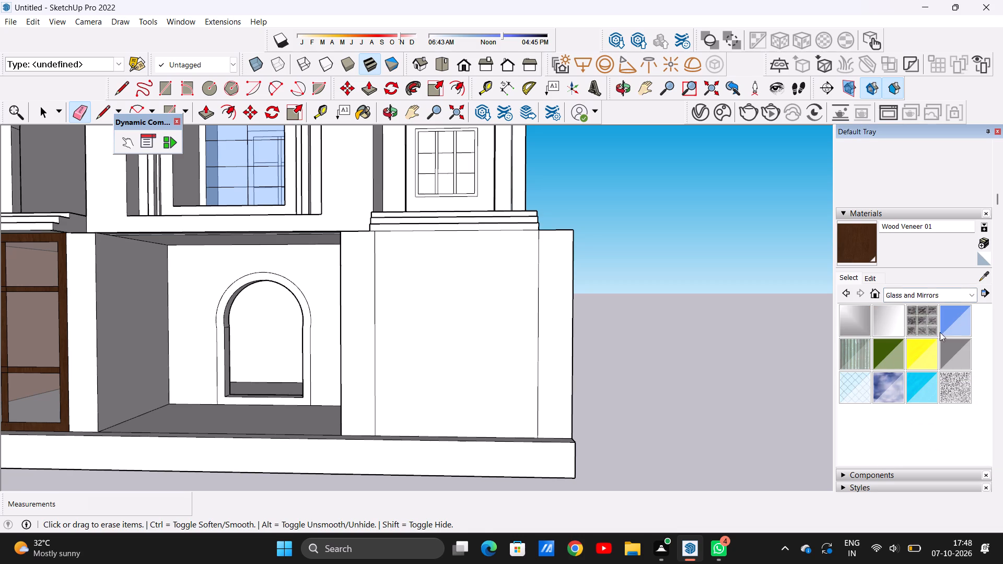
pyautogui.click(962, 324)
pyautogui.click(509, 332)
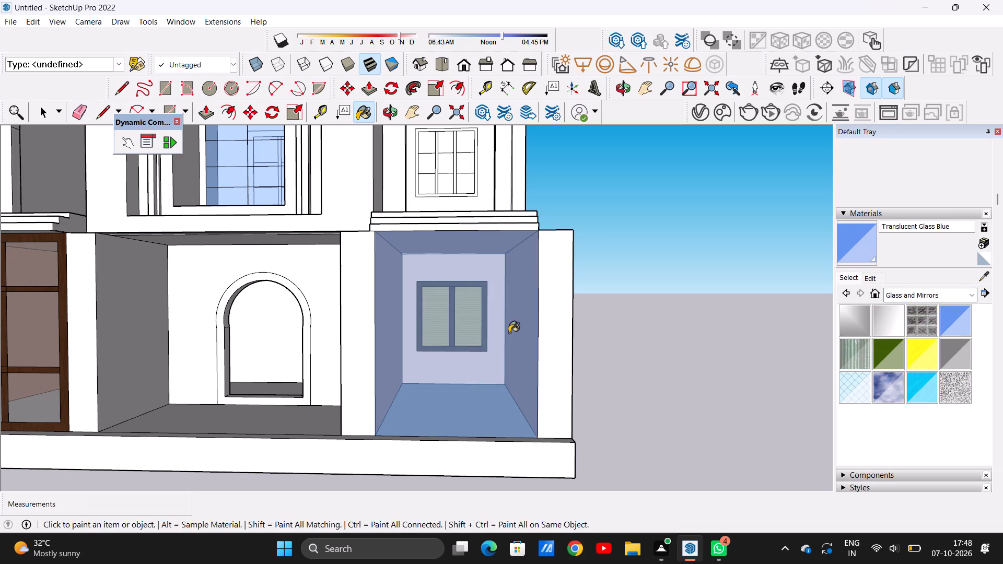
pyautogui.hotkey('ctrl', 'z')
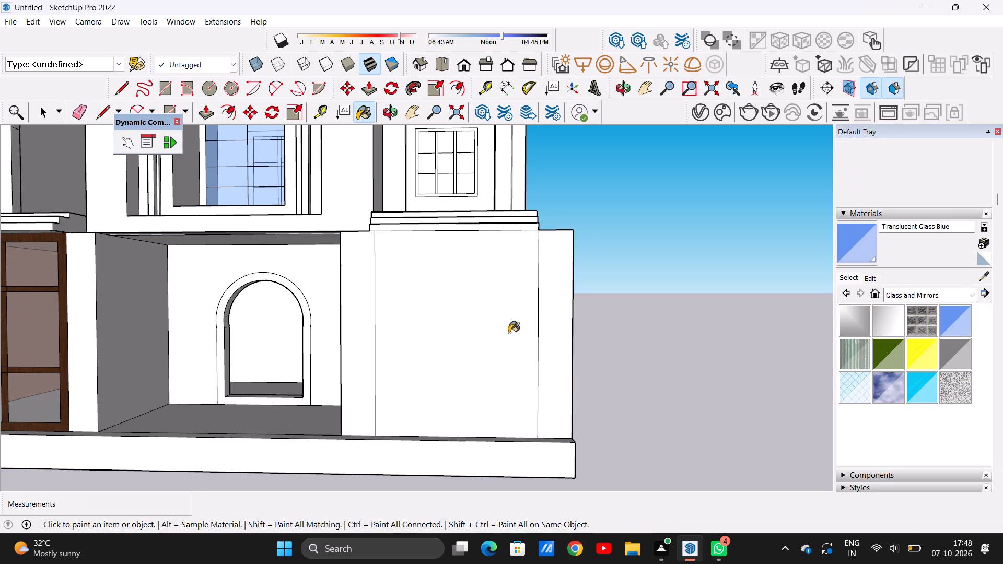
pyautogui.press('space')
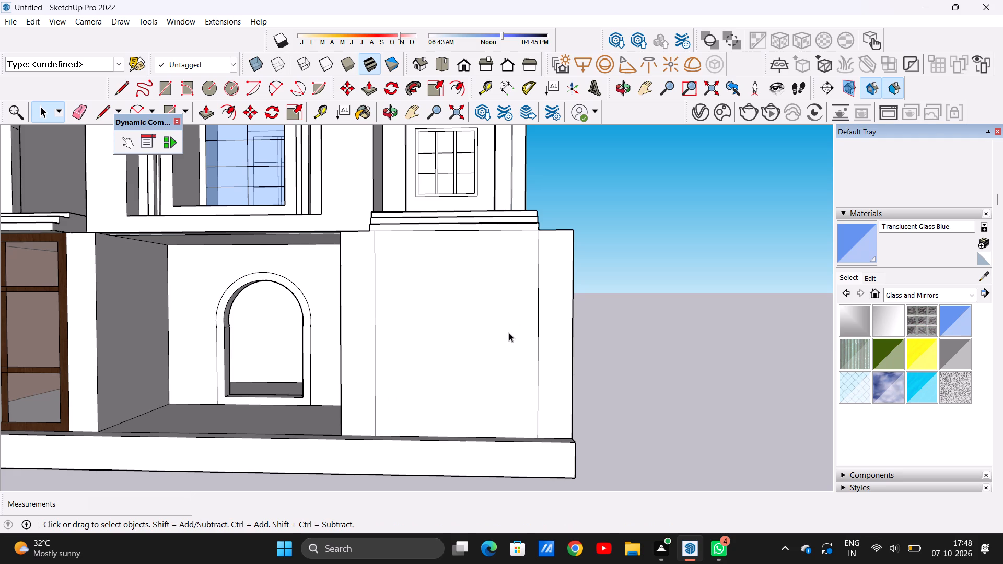
# Offset the right bay's front face inward by about 4 7/8" to outline the window frame.
pyautogui.write('OF')
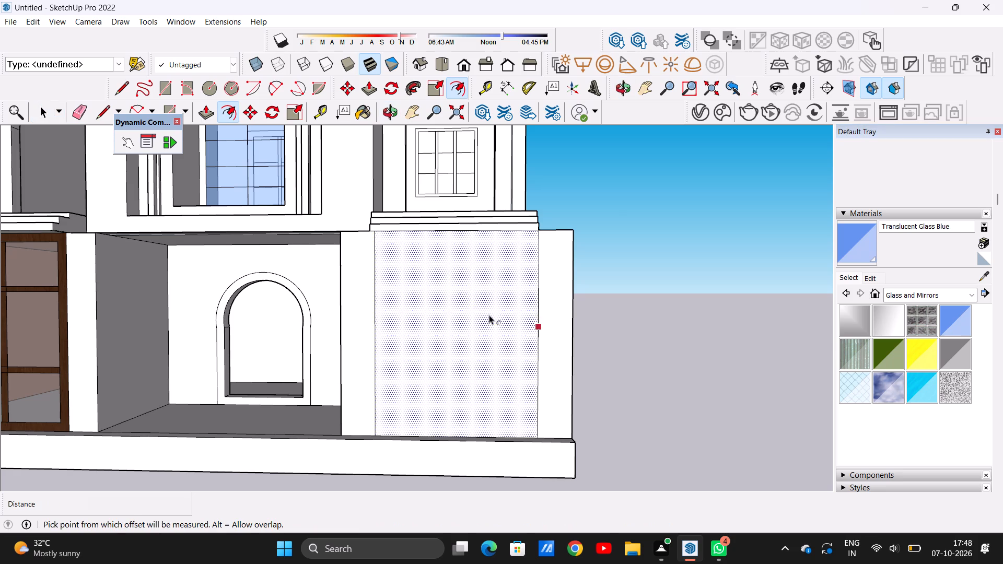
pyautogui.click(436, 269)
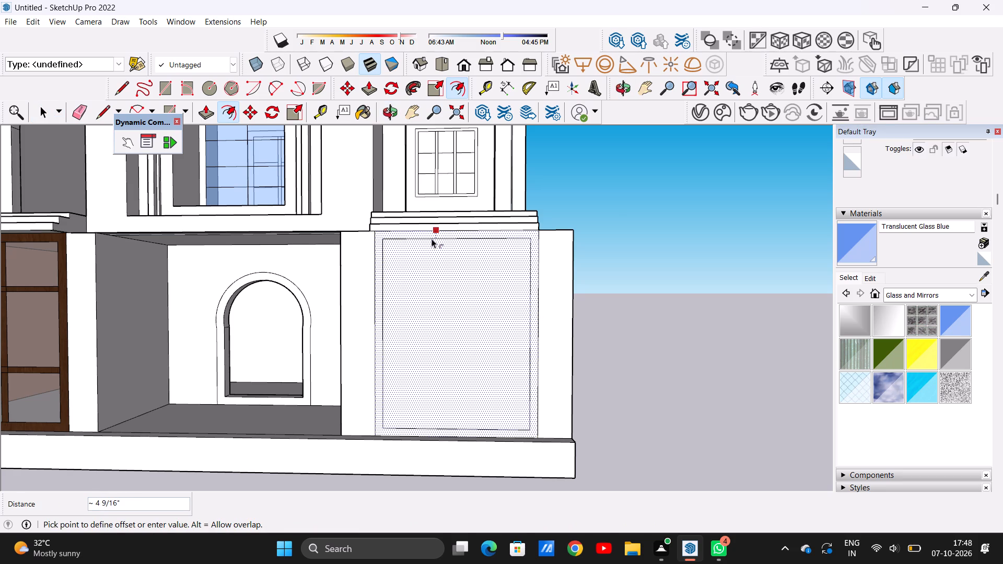
pyautogui.click(433, 239)
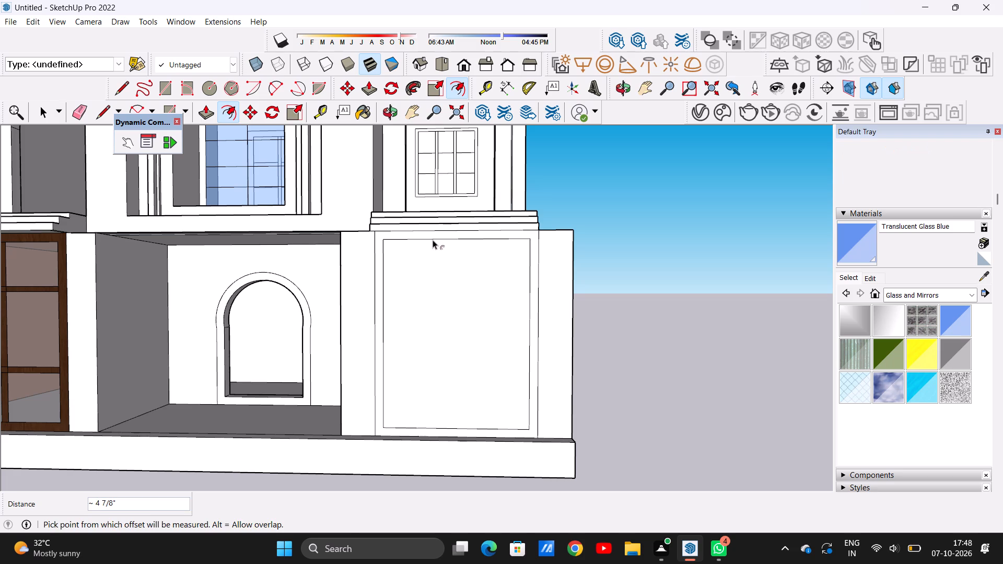
pyautogui.press('space')
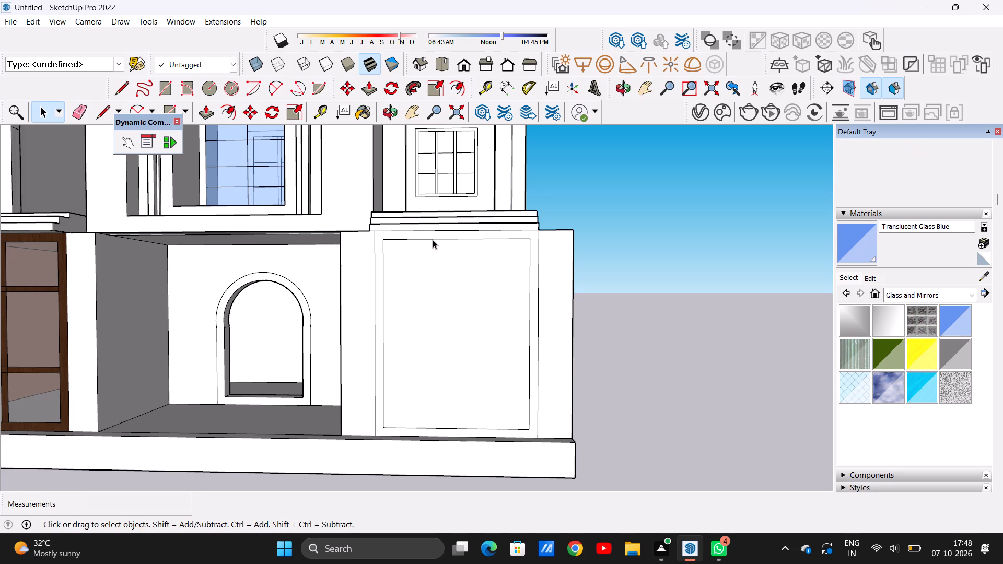
# Draw two closely spaced vertical lines about 9' 2 3/16" long across the inner panel, about a third in from its left edge, forming a mullion.
pyautogui.press('l')
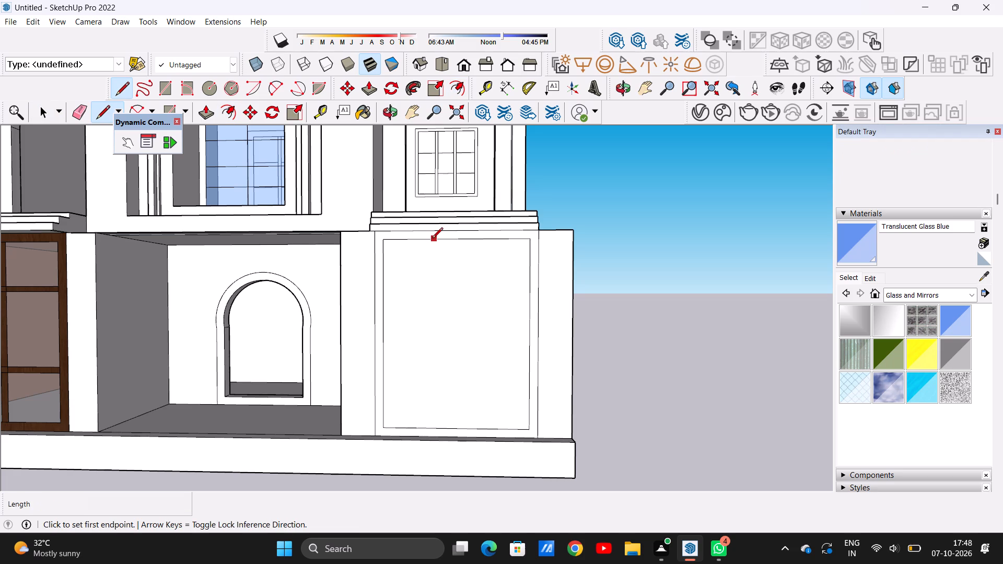
pyautogui.click(425, 240)
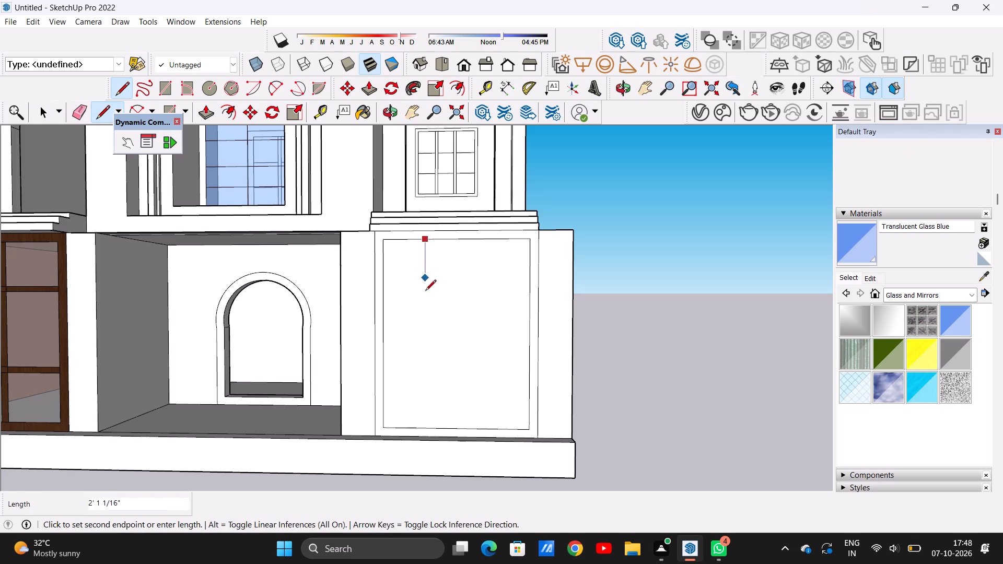
pyautogui.click(424, 428)
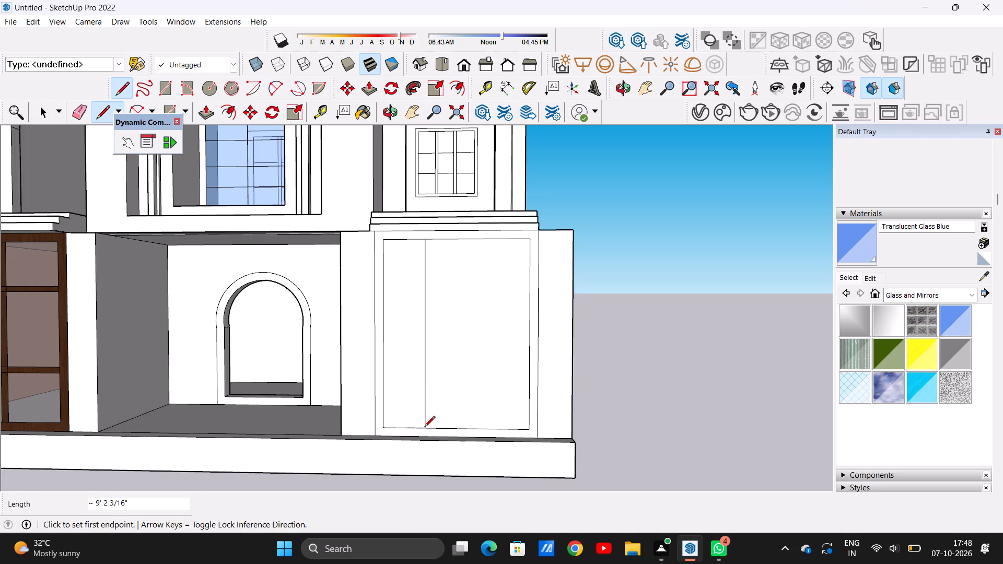
pyautogui.scroll(5, 434, 241)
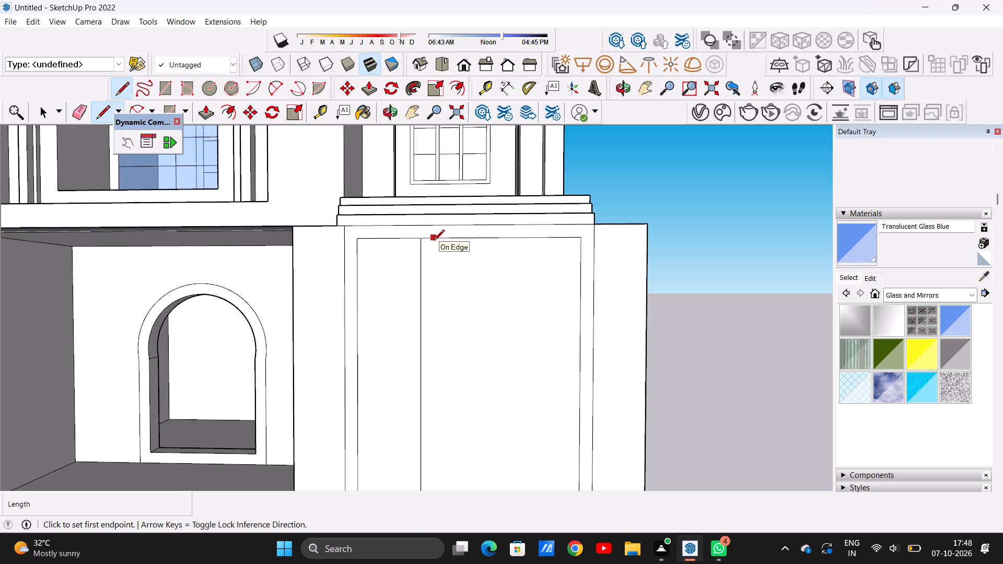
pyautogui.click(432, 241)
pyautogui.scroll(-8, 434, 266)
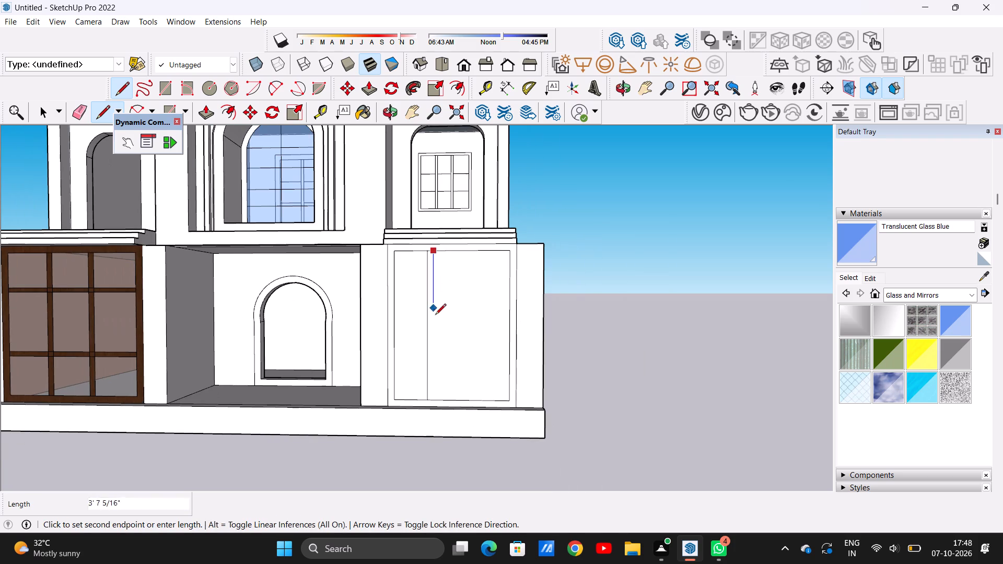
pyautogui.click(435, 402)
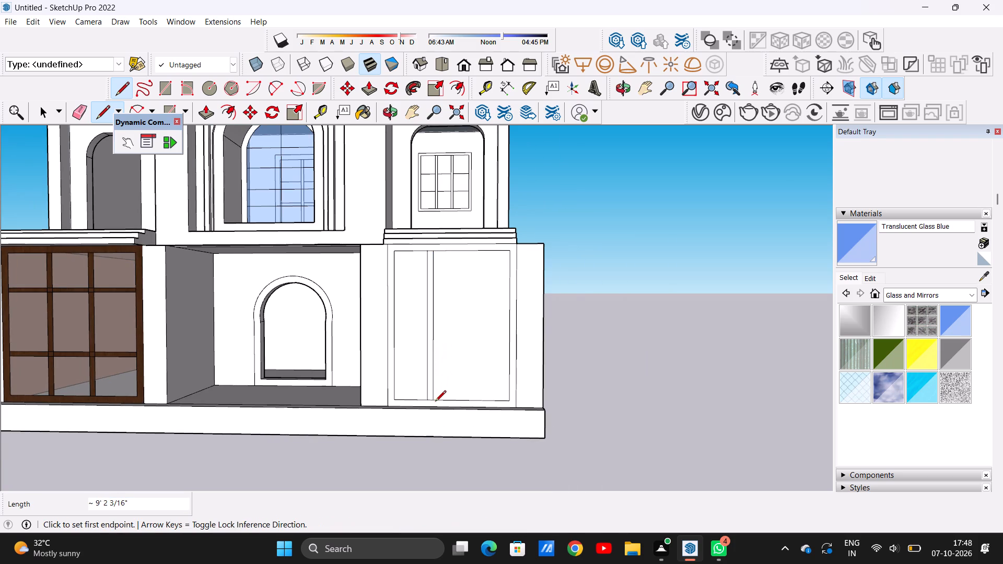
pyautogui.press('space')
# Copy the vertical mullion strip about 2' 4" to the right along the panel's bottom edge.
pyautogui.scroll(12, 426, 386)
pyautogui.doubleClick(436, 390)
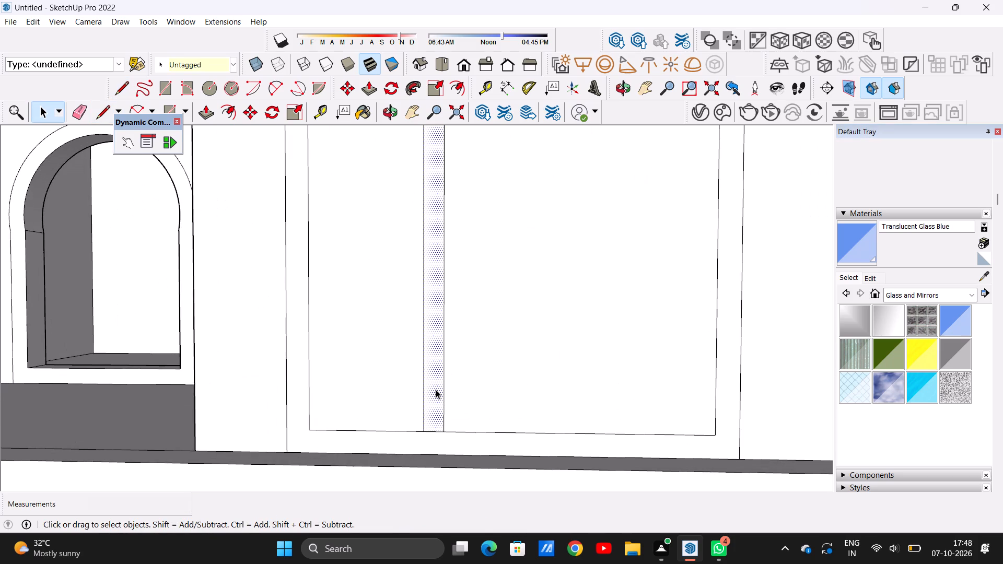
pyautogui.press('m')
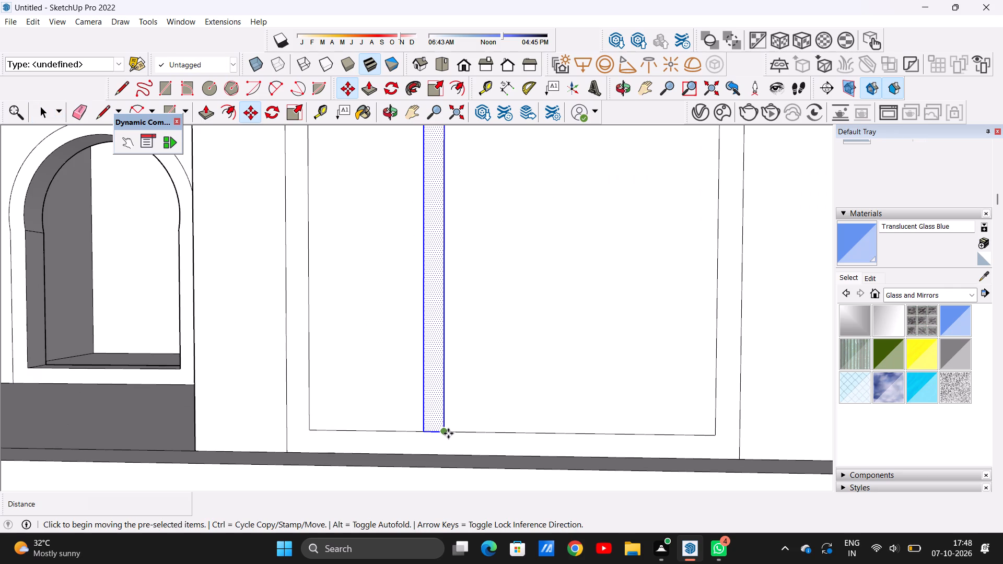
pyautogui.click(448, 433)
pyautogui.scroll(-2, 473, 431)
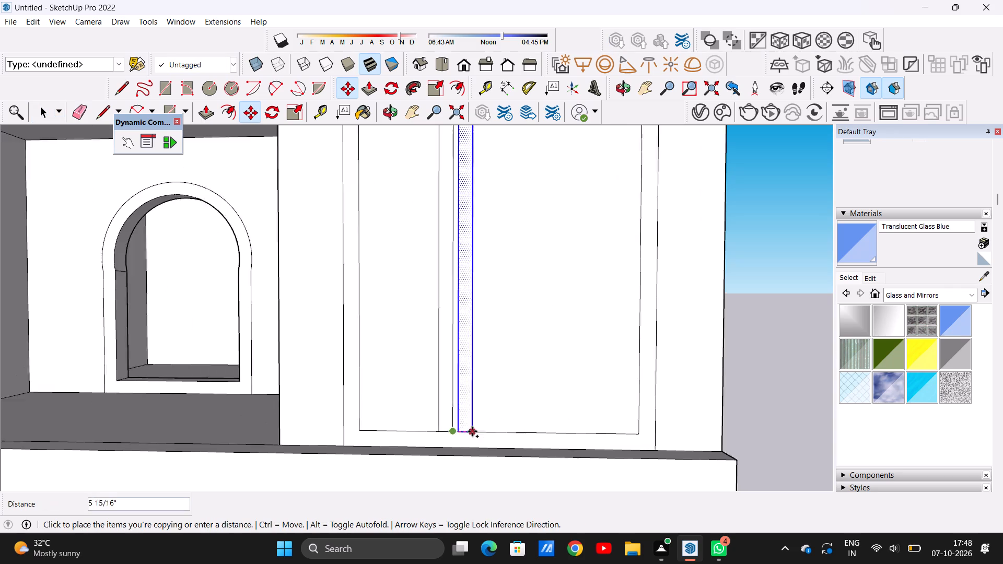
pyautogui.scroll(-6, 472, 431)
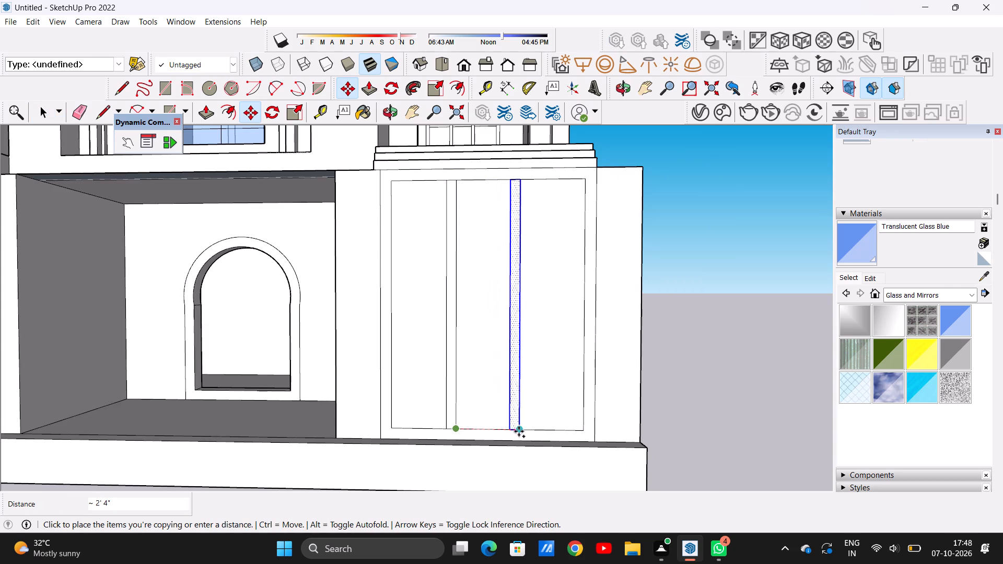
pyautogui.click(519, 431)
pyautogui.press('space')
pyautogui.click(703, 372)
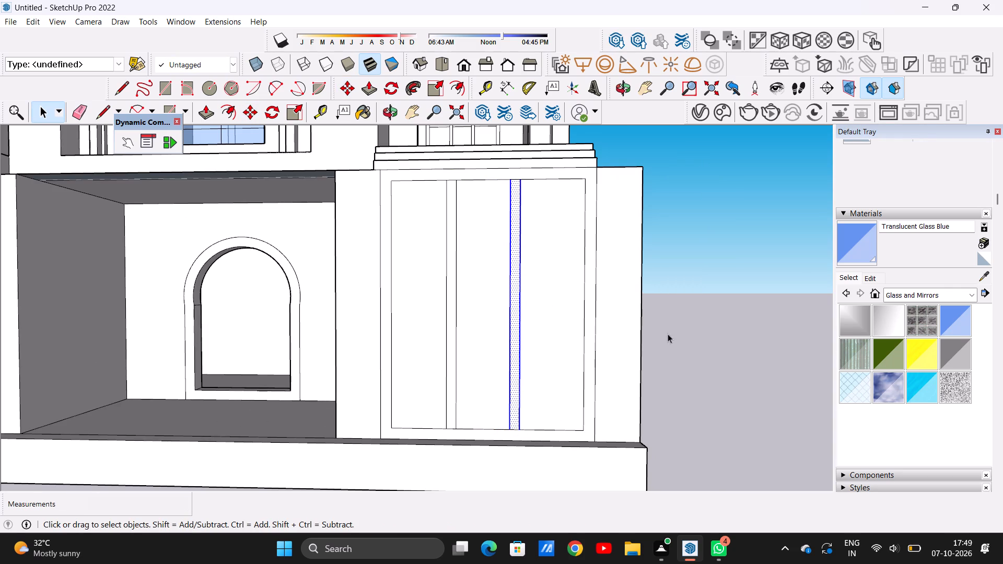
# Draw two closely spaced horizontal lines about 7' 3/4" long across the upper part of the inner panel, forming an upper rail.
pyautogui.scroll(2, 543, 266)
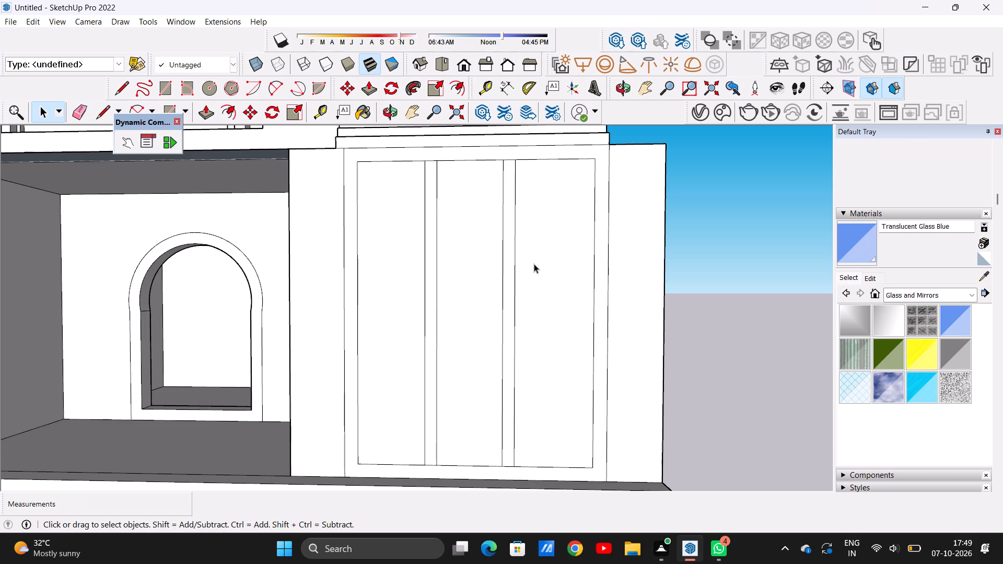
pyautogui.press('l')
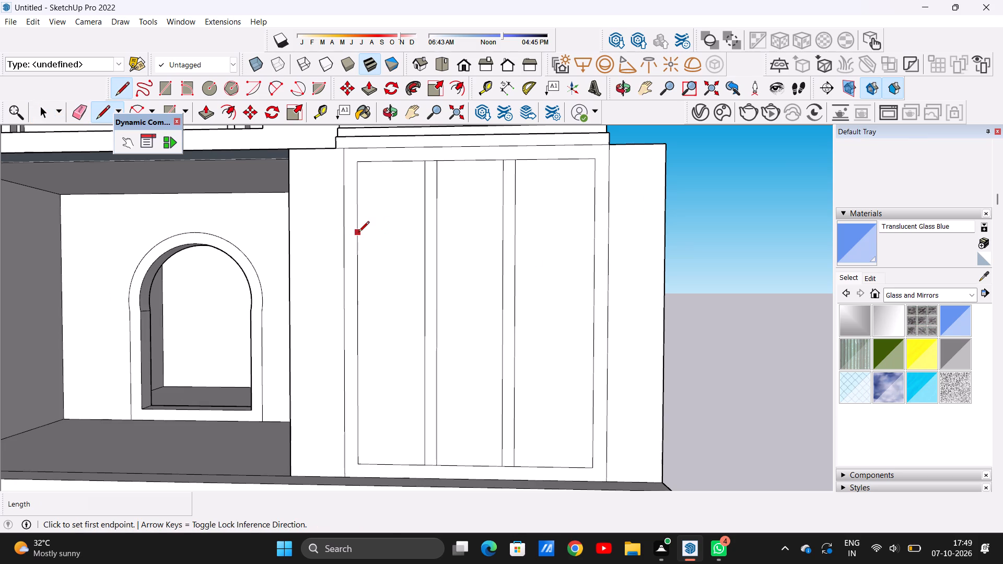
pyautogui.click(358, 233)
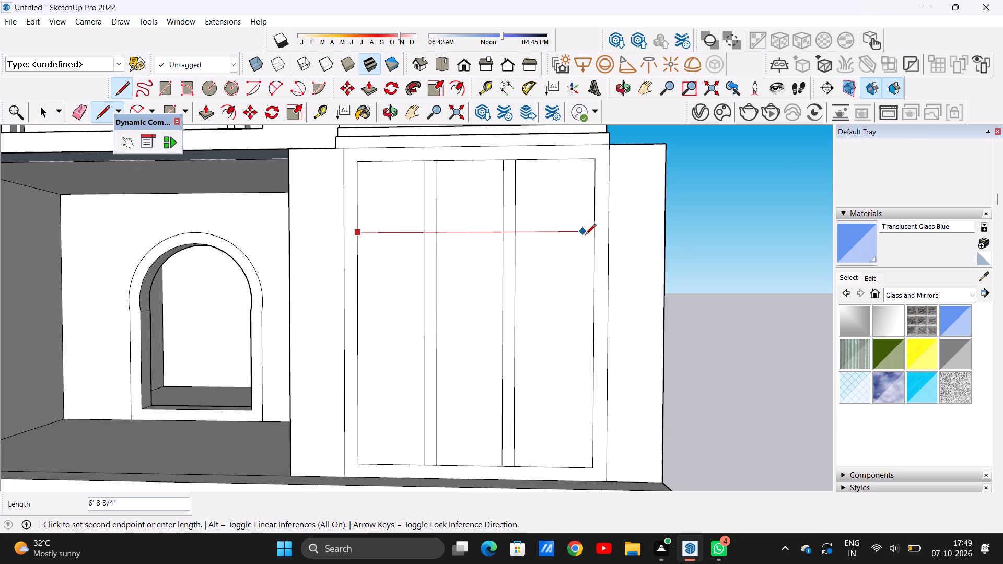
pyautogui.click(593, 236)
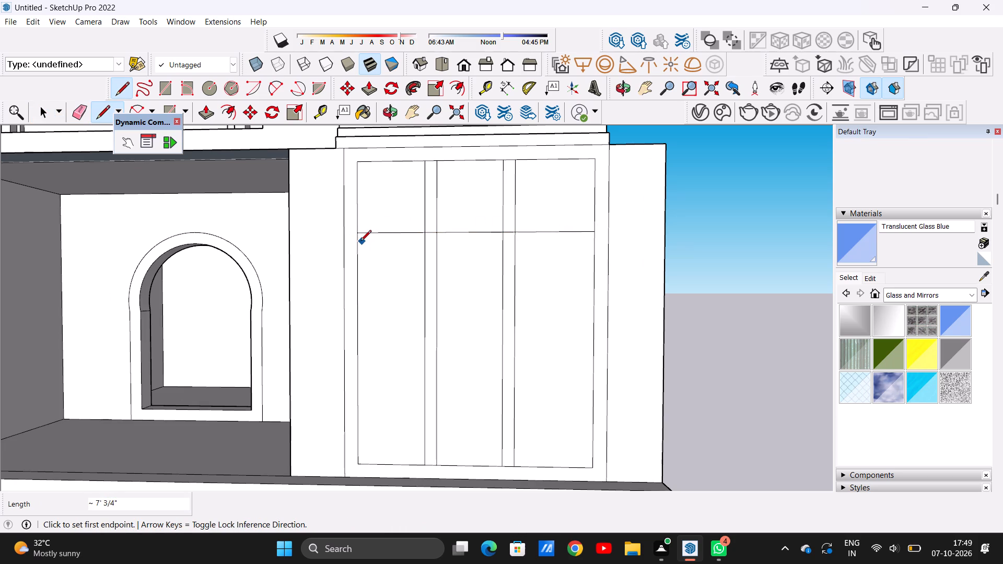
pyautogui.click(359, 242)
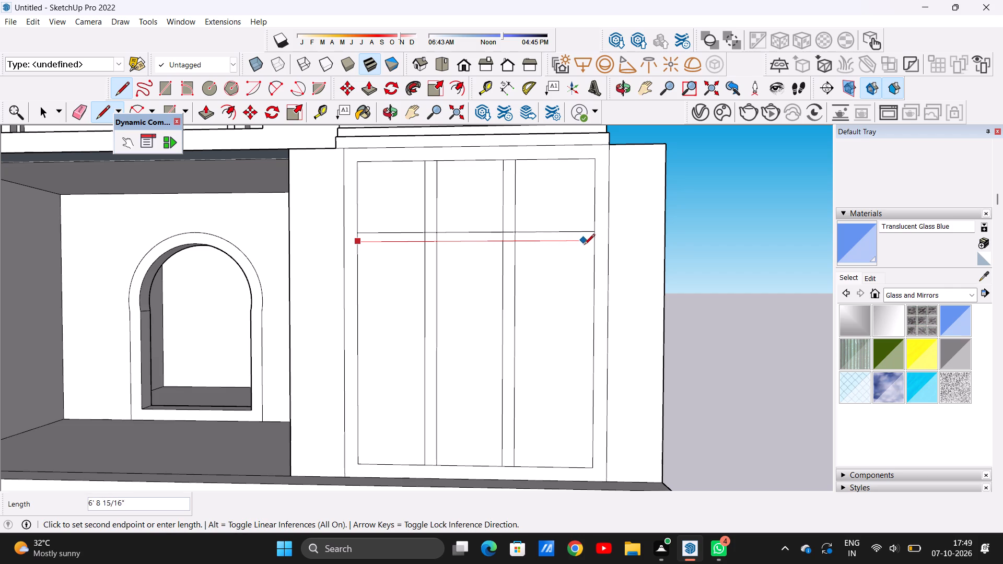
pyautogui.click(592, 245)
# Draw two closely spaced horizontal lines about 7' 3/4" long across the lower part of the inner panel, forming a lower rail.
pyautogui.scroll(-4, 495, 273)
pyautogui.scroll(5, 428, 331)
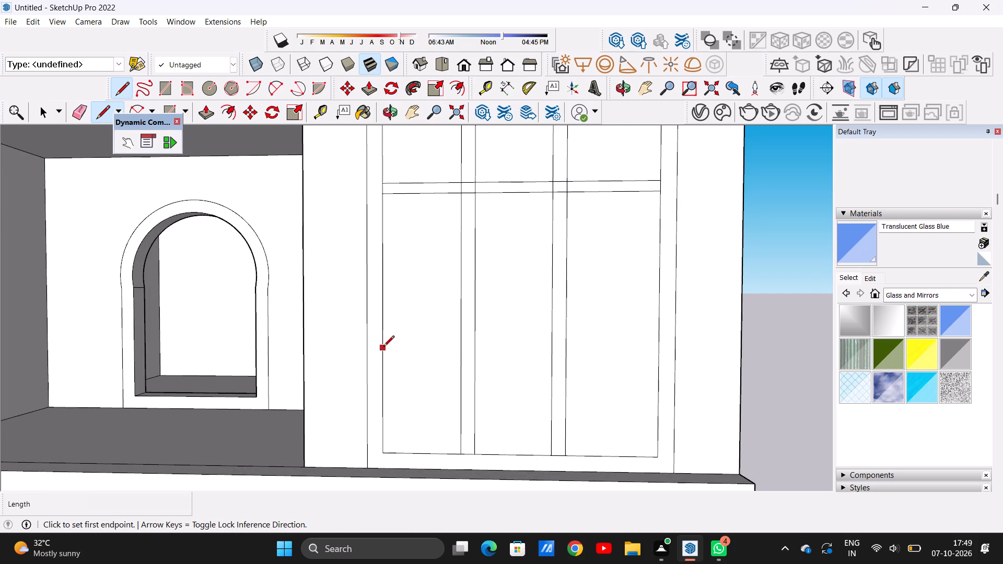
pyautogui.click(383, 347)
pyautogui.click(658, 349)
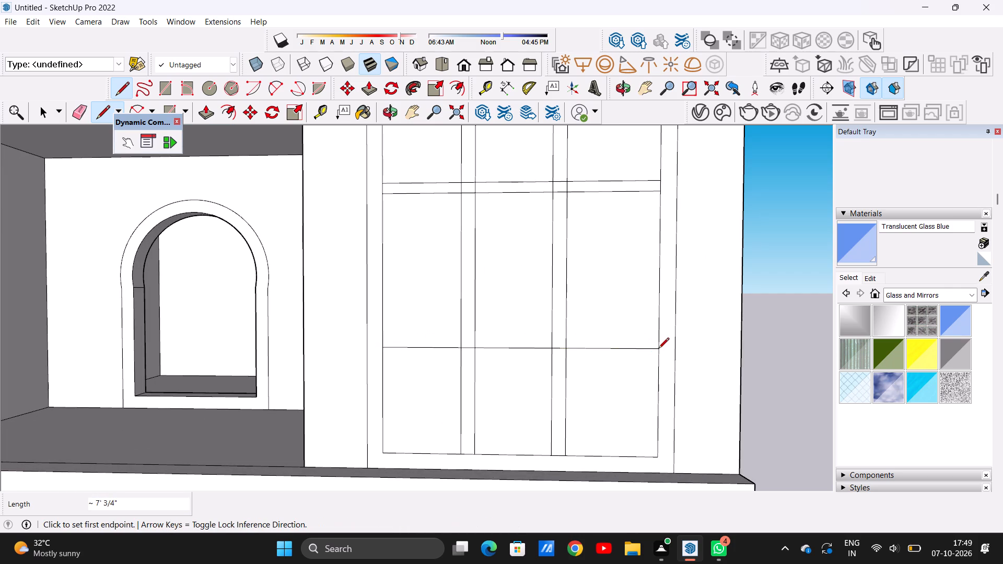
pyautogui.click(381, 338)
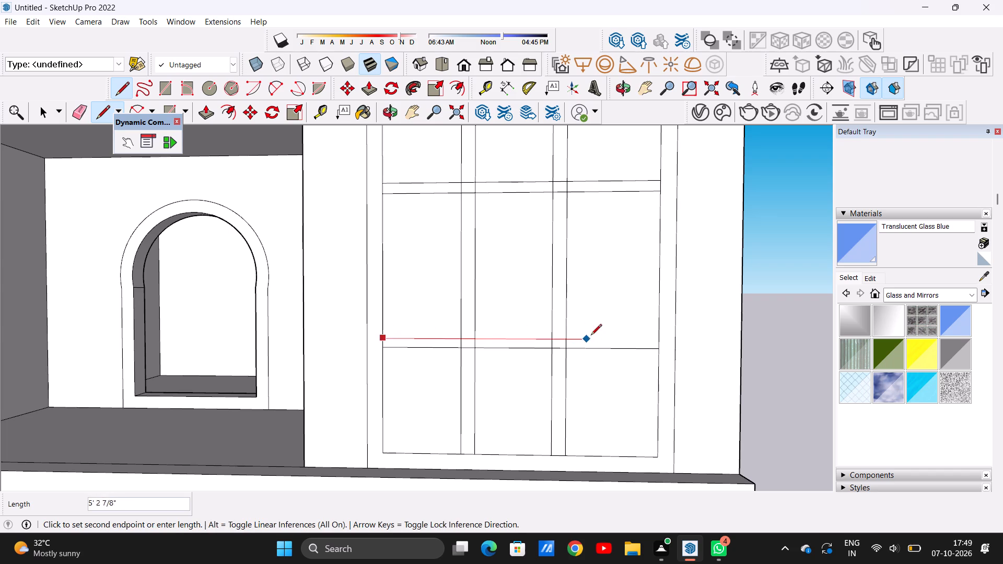
pyautogui.click(659, 338)
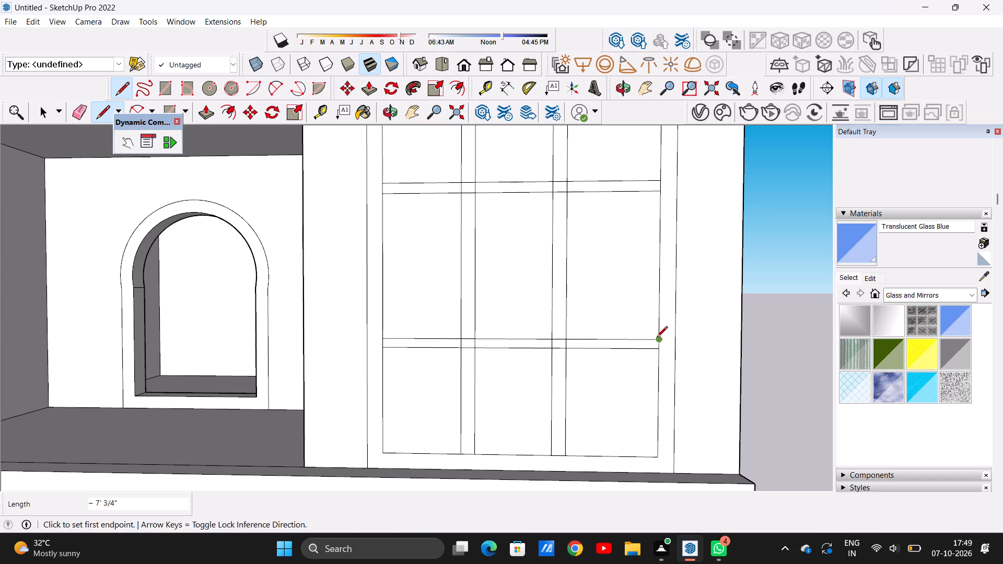
pyautogui.press('space')
# Paint the six top- and middle-row panes of the right ground-floor window with Translucent Glass Gray.
pyautogui.scroll(-8, 548, 338)
pyautogui.scroll(-9, 494, 336)
pyautogui.scroll(5, 538, 309)
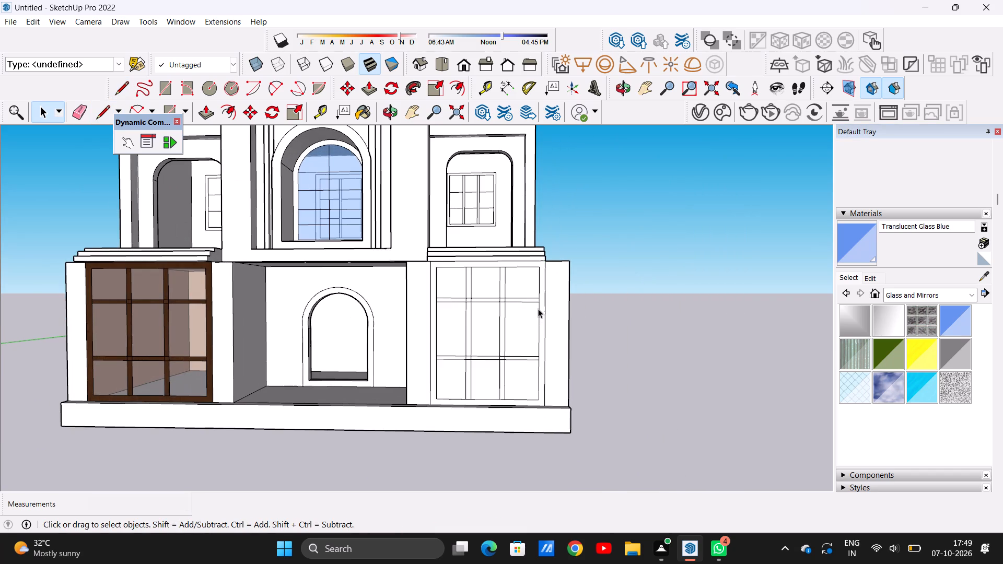
pyautogui.click(939, 349)
pyautogui.click(958, 347)
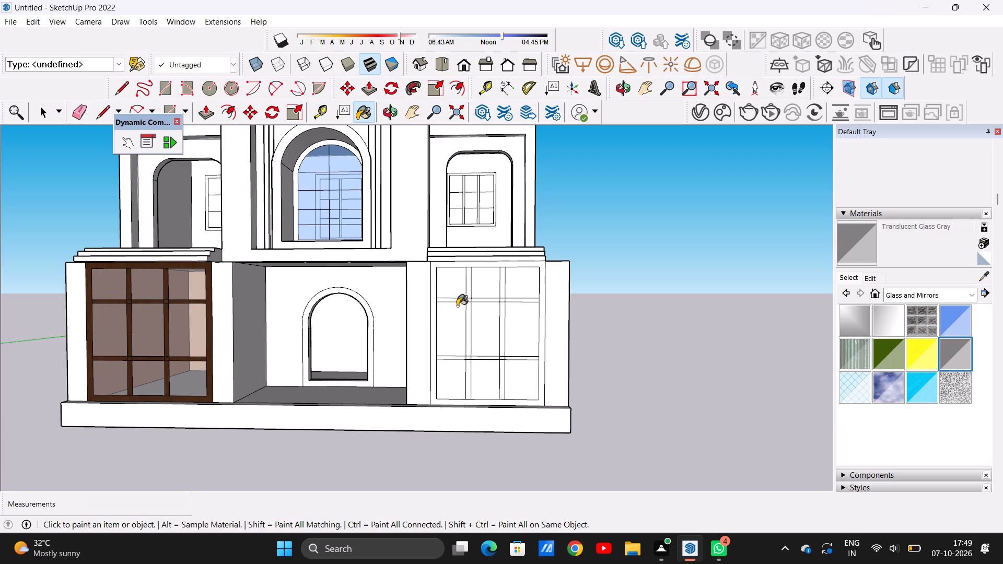
pyautogui.scroll(11, 466, 304)
pyautogui.click(438, 279)
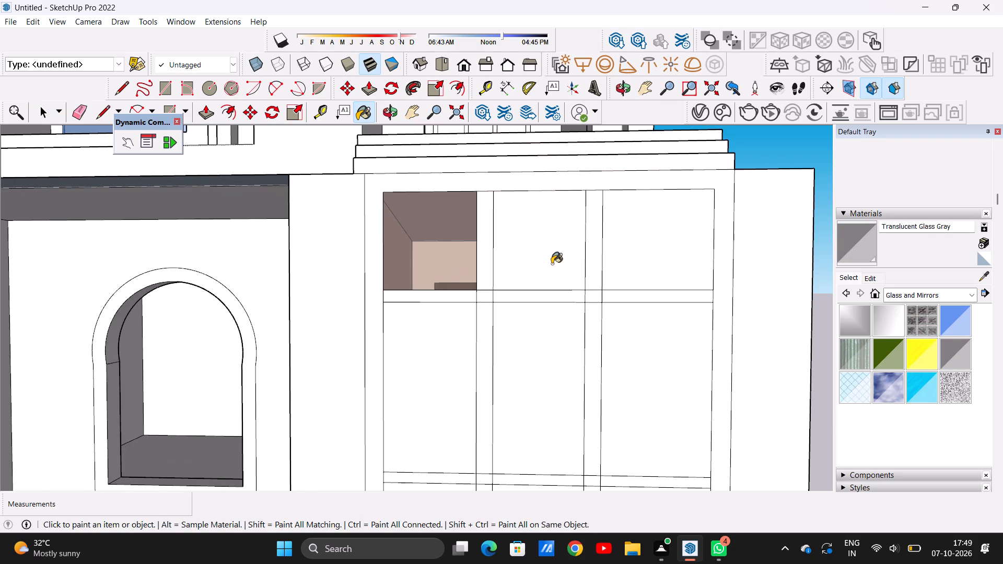
pyautogui.click(549, 264)
pyautogui.click(650, 260)
pyautogui.click(655, 373)
pyautogui.click(550, 376)
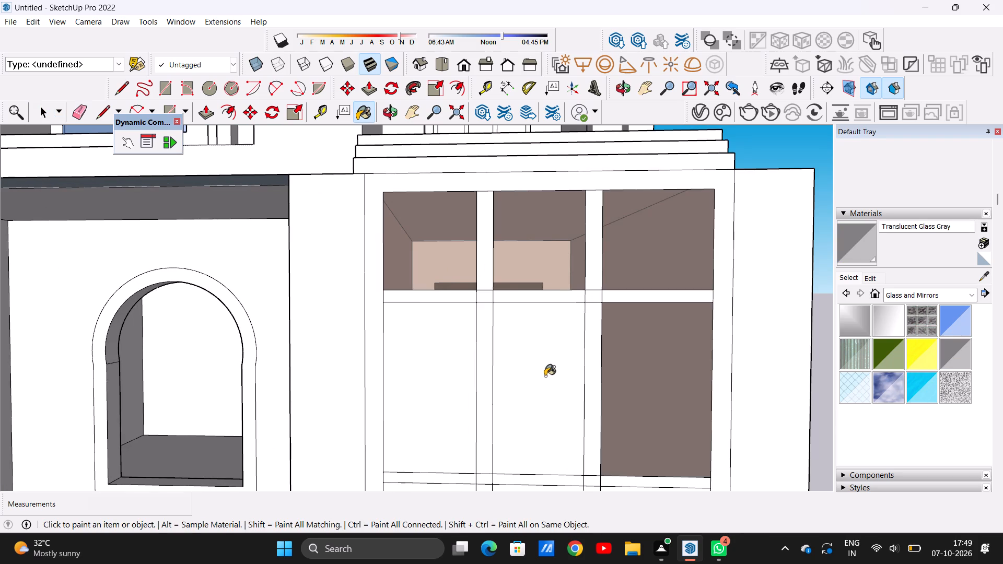
pyautogui.click(435, 378)
# Paint the three bottom-row panes of the right ground-floor window with Translucent Glass Gray.
pyautogui.scroll(-8, 479, 346)
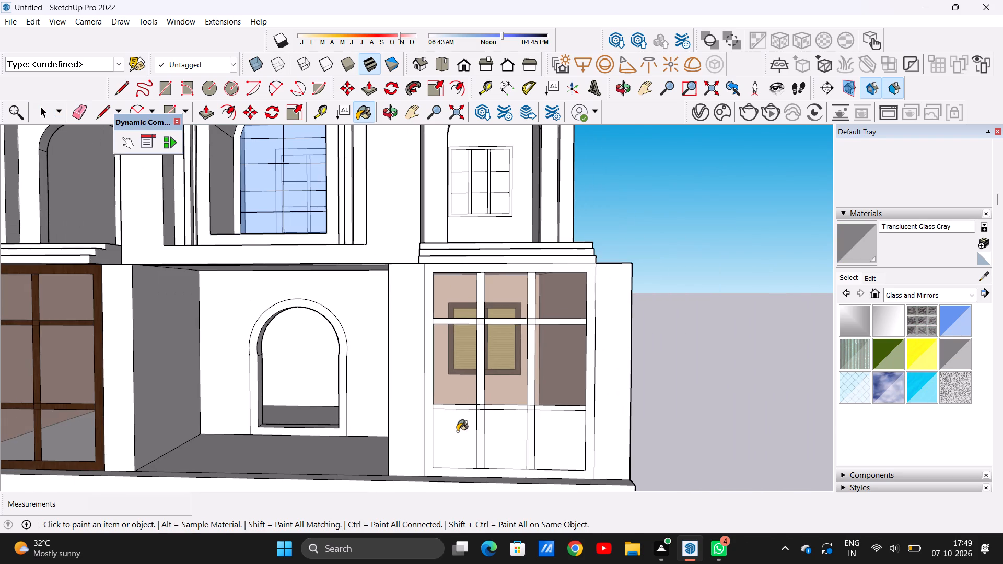
pyautogui.click(457, 431)
pyautogui.click(502, 432)
pyautogui.click(574, 435)
pyautogui.scroll(5, 539, 442)
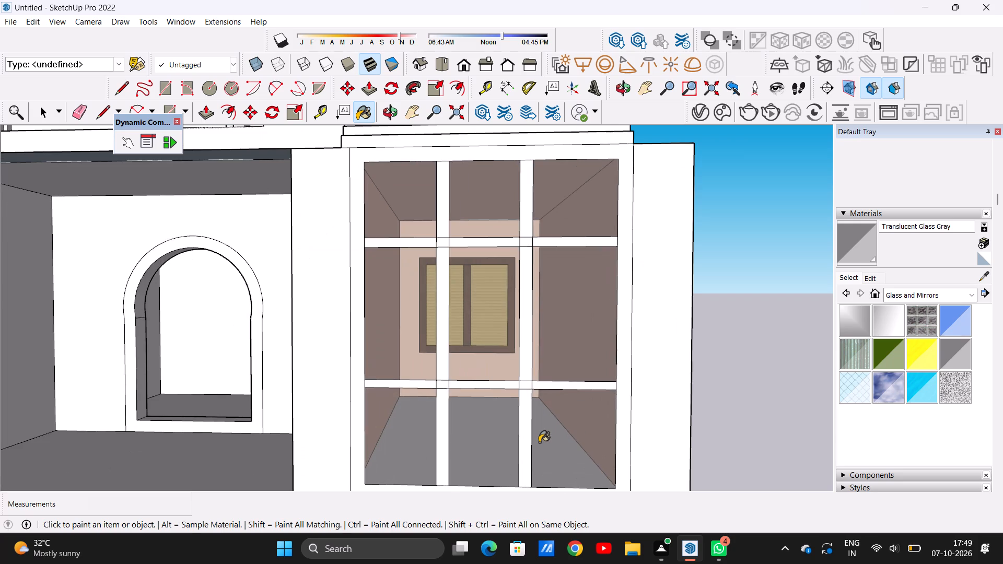
pyautogui.press('space')
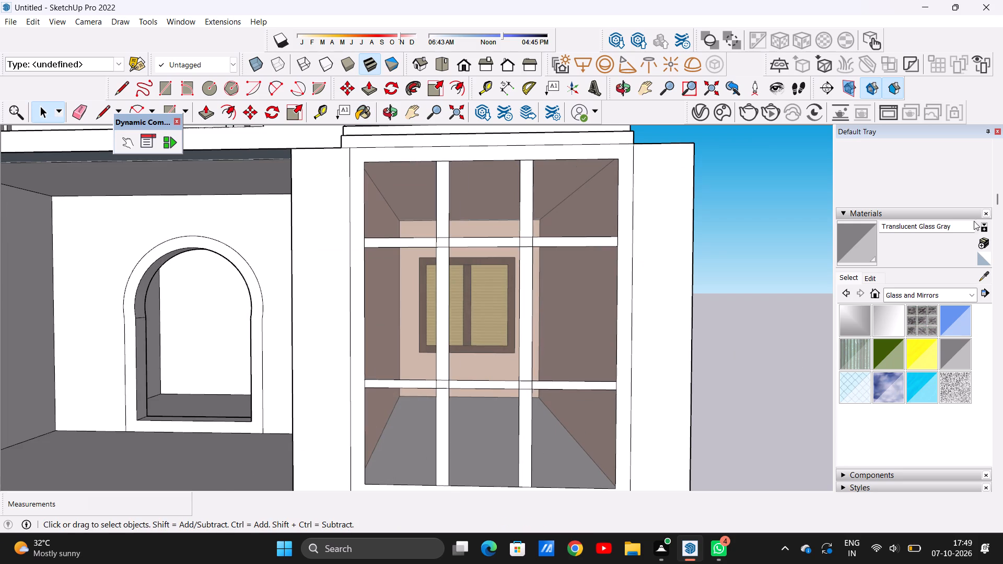
# Paint the middle segment of the window's left mullion with Wood Veneer 01 and darken that material's brightness.
pyautogui.click(972, 290)
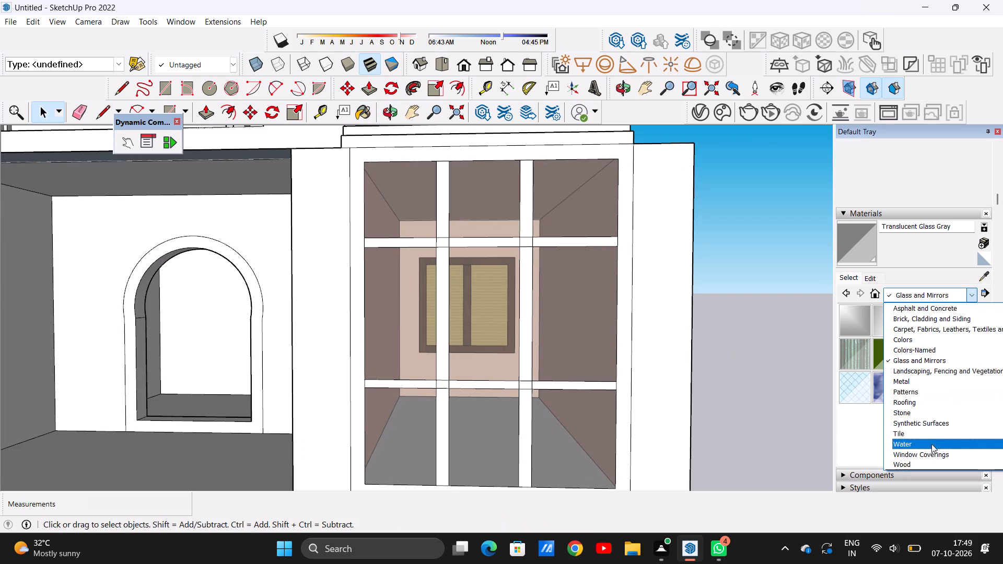
pyautogui.click(909, 464)
pyautogui.click(923, 392)
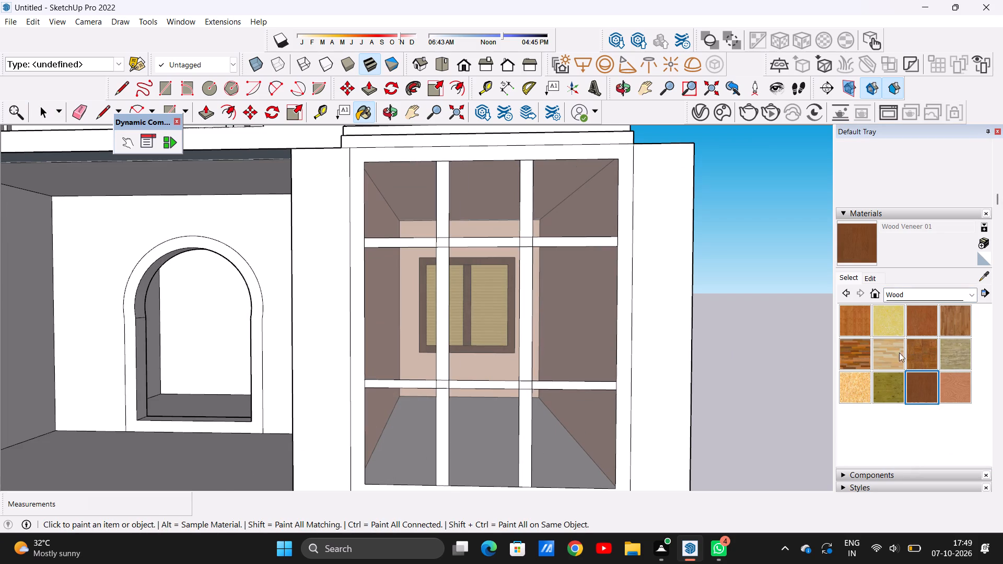
pyautogui.click(872, 276)
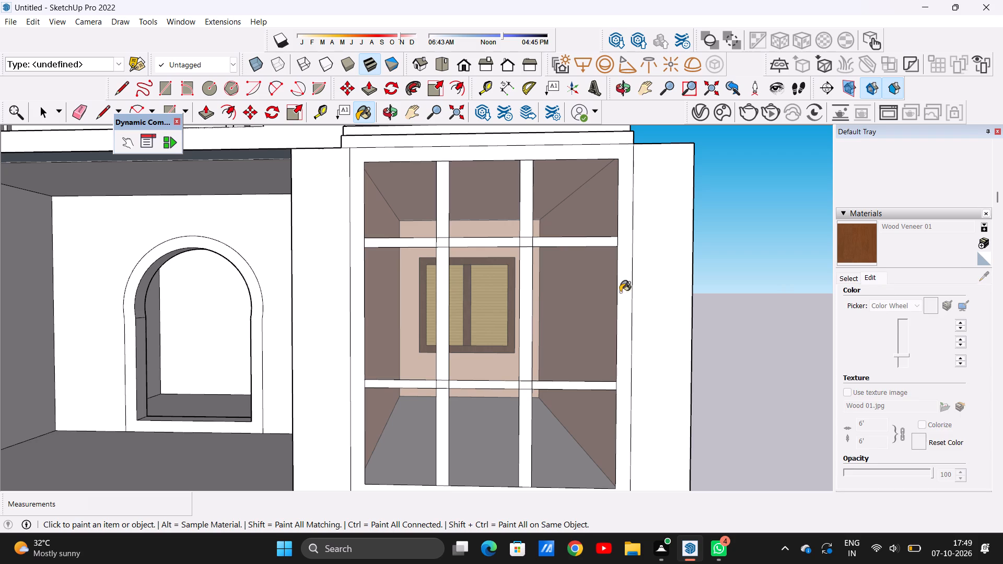
pyautogui.click(440, 285)
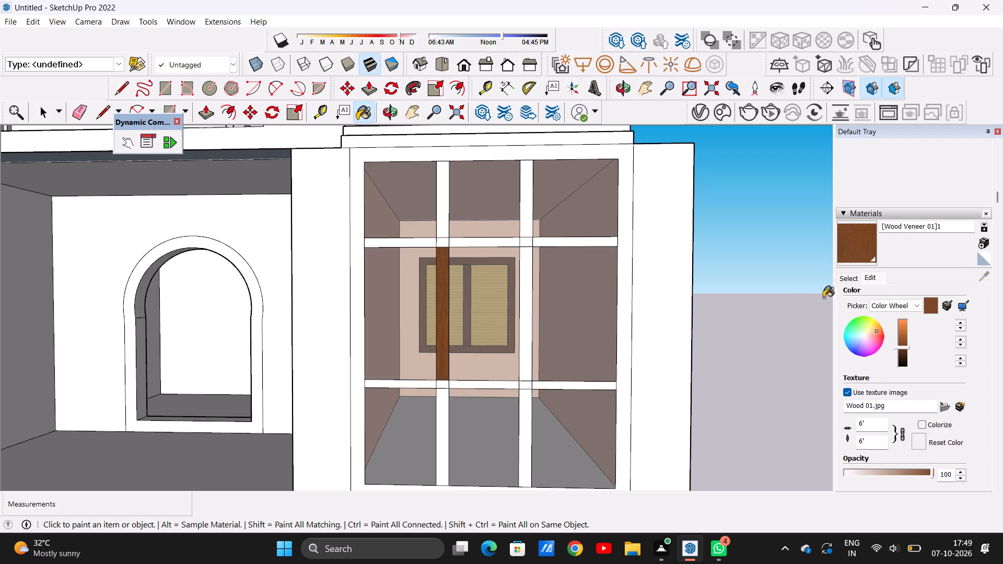
pyautogui.click(902, 350)
# Paint the upper segments of both mullions and the upper rail's middle and right segments, including the crossings, with the darkened wood veneer.
pyautogui.scroll(-6, 473, 328)
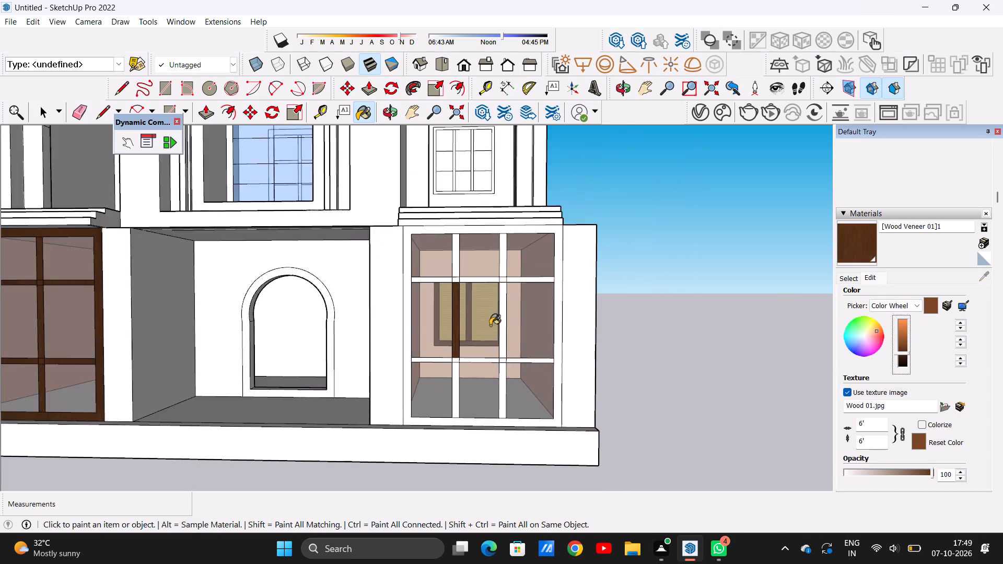
pyautogui.scroll(-5, 490, 325)
pyautogui.scroll(11, 450, 277)
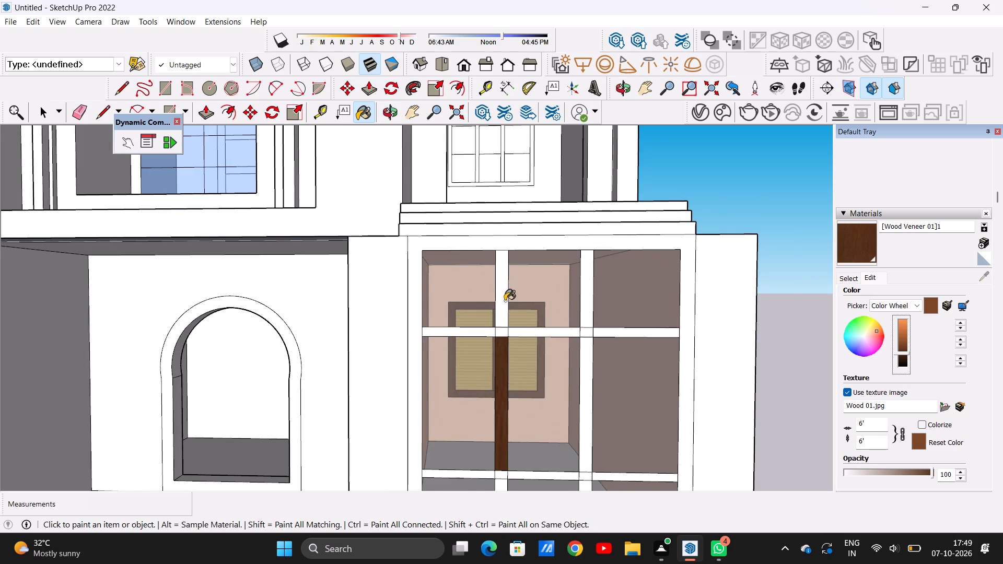
pyautogui.click(505, 301)
pyautogui.click(507, 343)
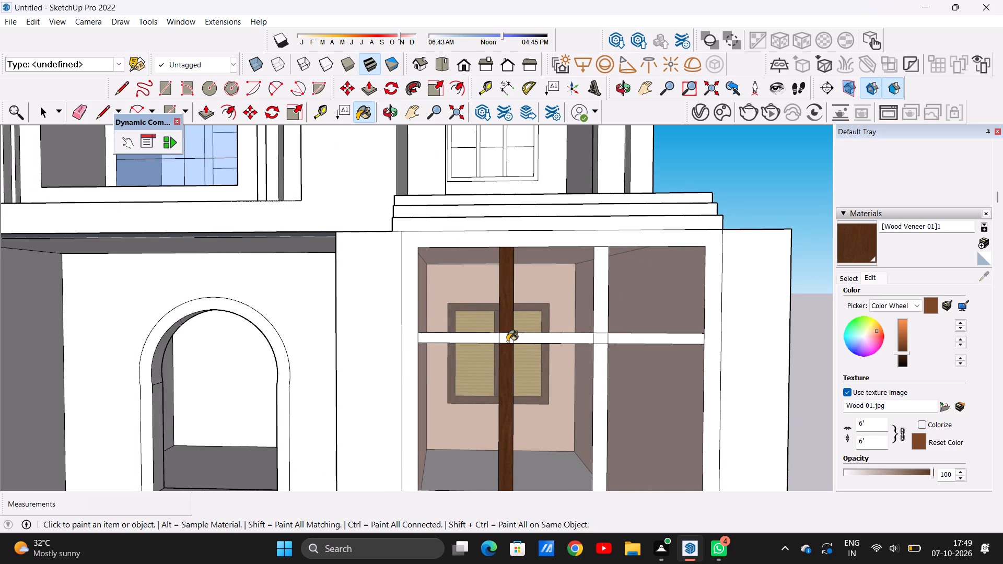
pyautogui.click(506, 342)
pyautogui.scroll(6, 564, 343)
pyautogui.click(574, 338)
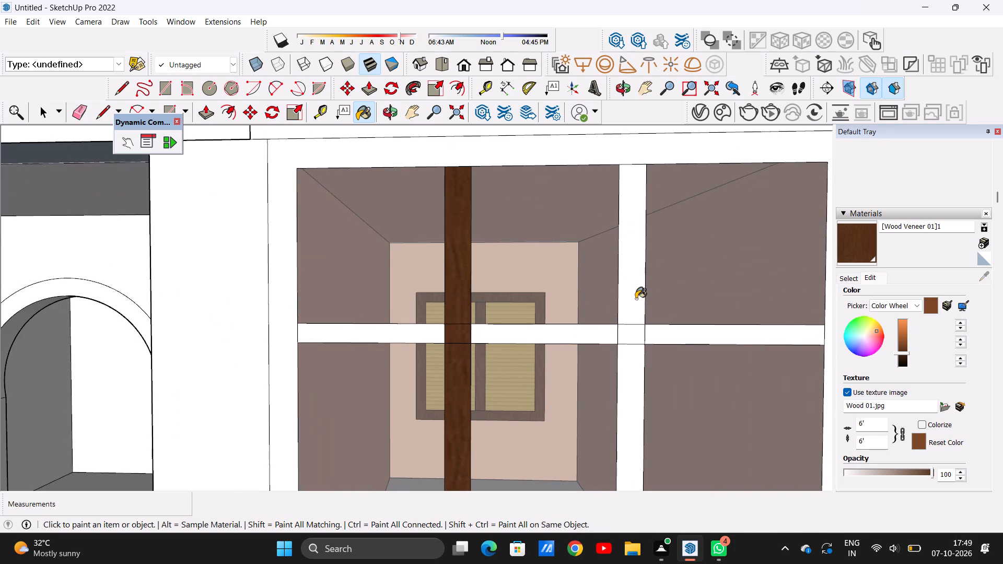
pyautogui.click(630, 293)
pyautogui.click(628, 336)
pyautogui.click(670, 338)
# Paint the right mullion's middle segment, the window's outer frame and the upper rail's left segment with the darkened wood veneer.
pyautogui.scroll(-3, 539, 295)
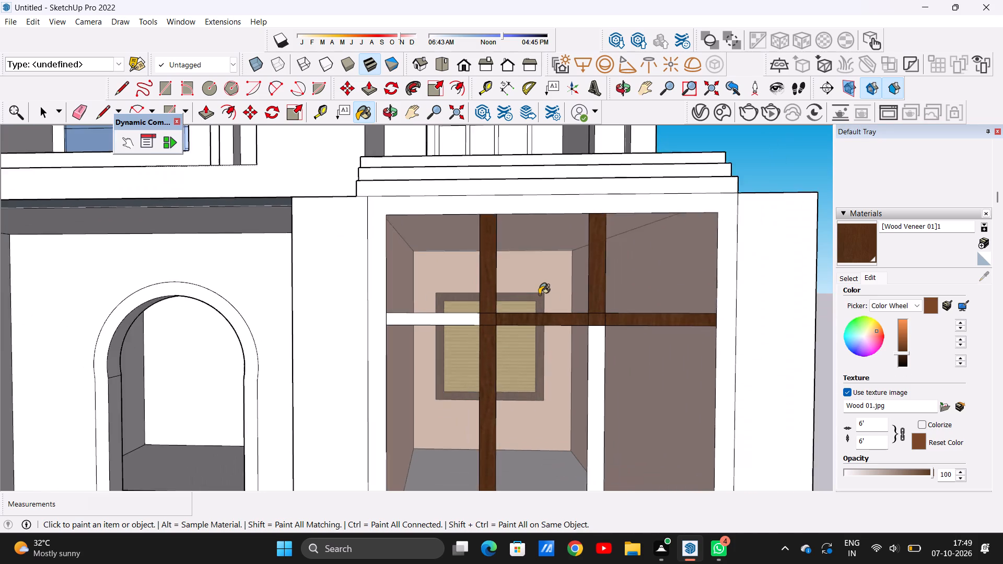
pyautogui.scroll(-7, 539, 295)
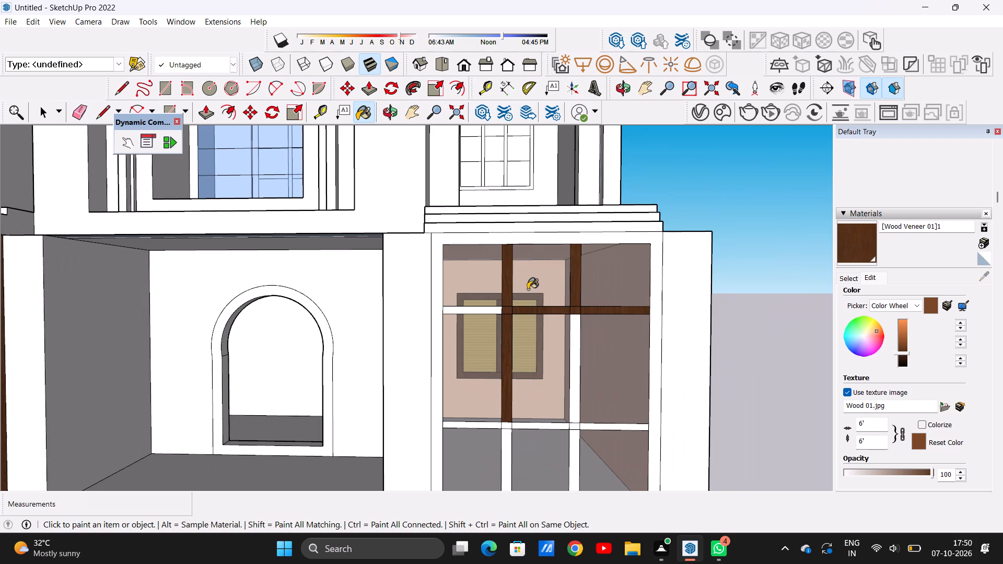
pyautogui.scroll(-4, 531, 289)
pyautogui.scroll(6, 563, 341)
pyautogui.click(561, 341)
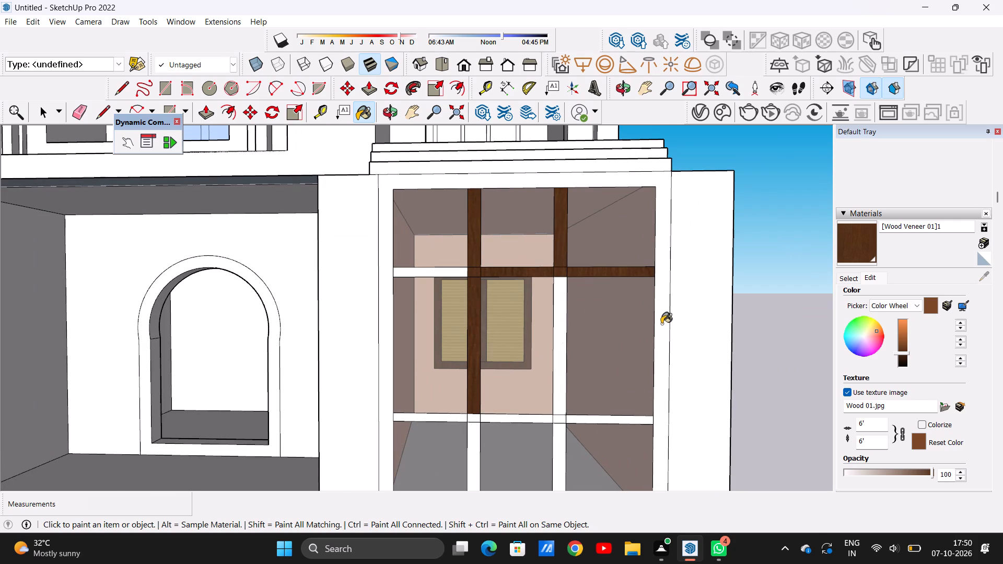
pyautogui.click(659, 326)
pyautogui.scroll(-5, 659, 326)
pyautogui.scroll(8, 491, 292)
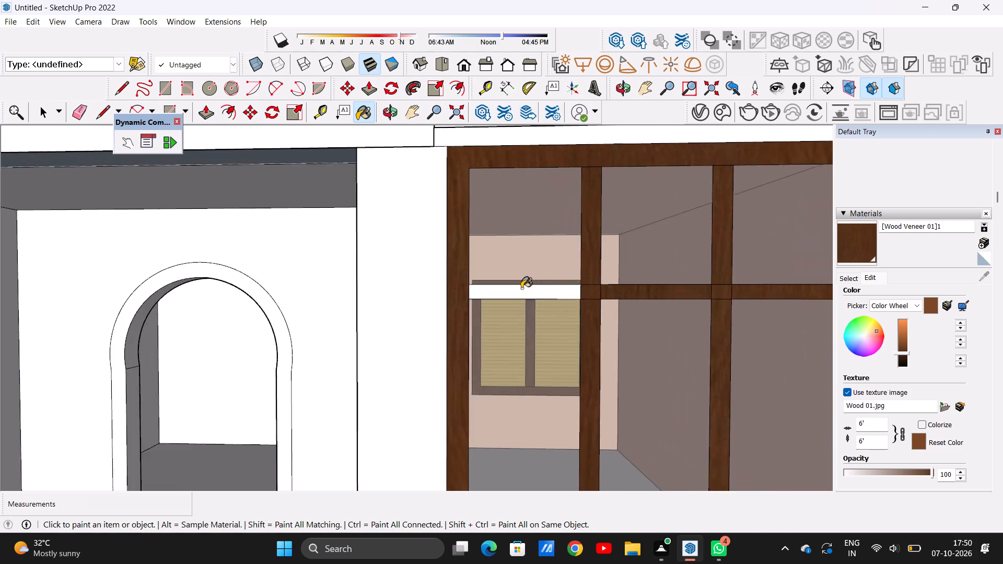
pyautogui.scroll(2, 521, 288)
pyautogui.click(517, 288)
# Paint the lower rail, its mullion crossings and the lower segments of both mullions with the darkened wood veneer.
pyautogui.scroll(-14, 478, 290)
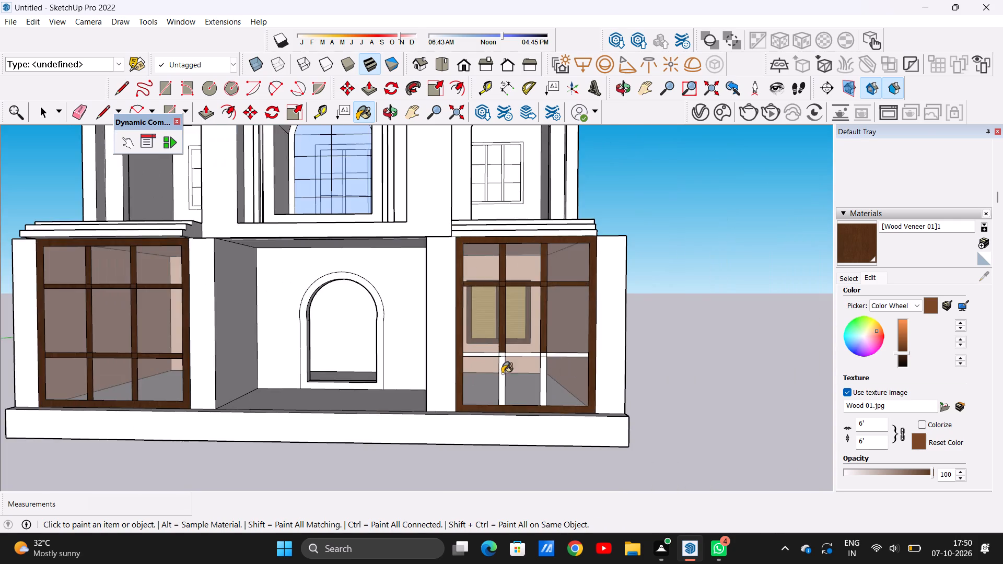
pyautogui.scroll(5, 501, 375)
pyautogui.click(500, 380)
pyautogui.scroll(7, 499, 347)
pyautogui.click(501, 336)
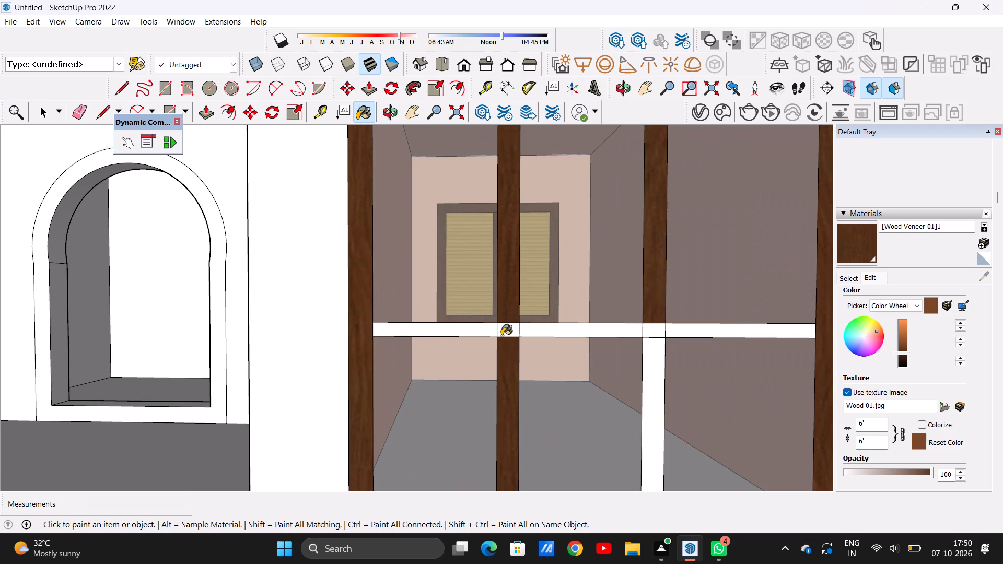
pyautogui.click(480, 334)
pyautogui.click(558, 334)
pyautogui.click(651, 334)
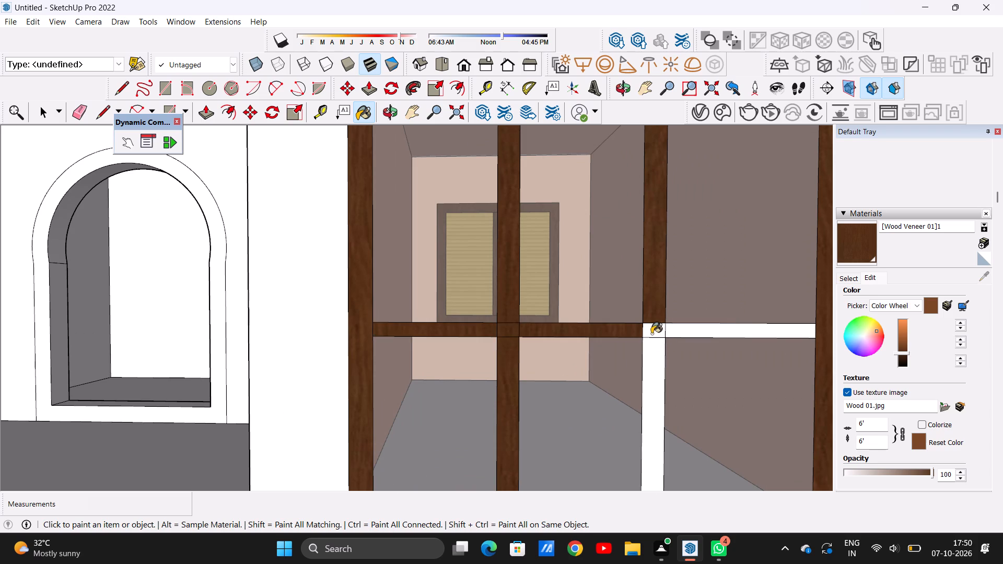
pyautogui.click(654, 366)
pyautogui.click(677, 336)
pyautogui.scroll(-19, 630, 350)
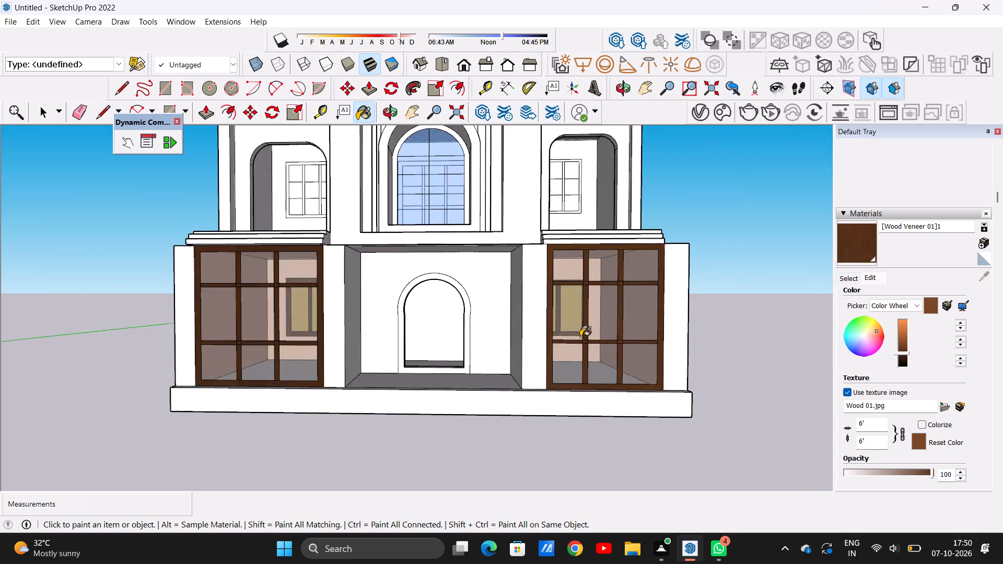
pyautogui.scroll(-8, 580, 337)
pyautogui.scroll(4, 595, 293)
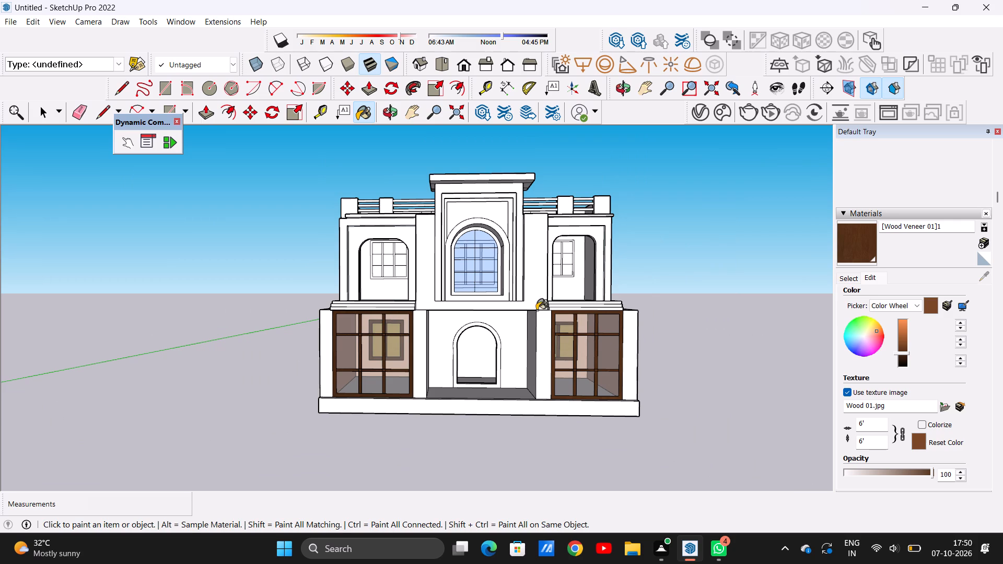
pyautogui.scroll(13, 610, 344)
pyautogui.scroll(-5, 580, 369)
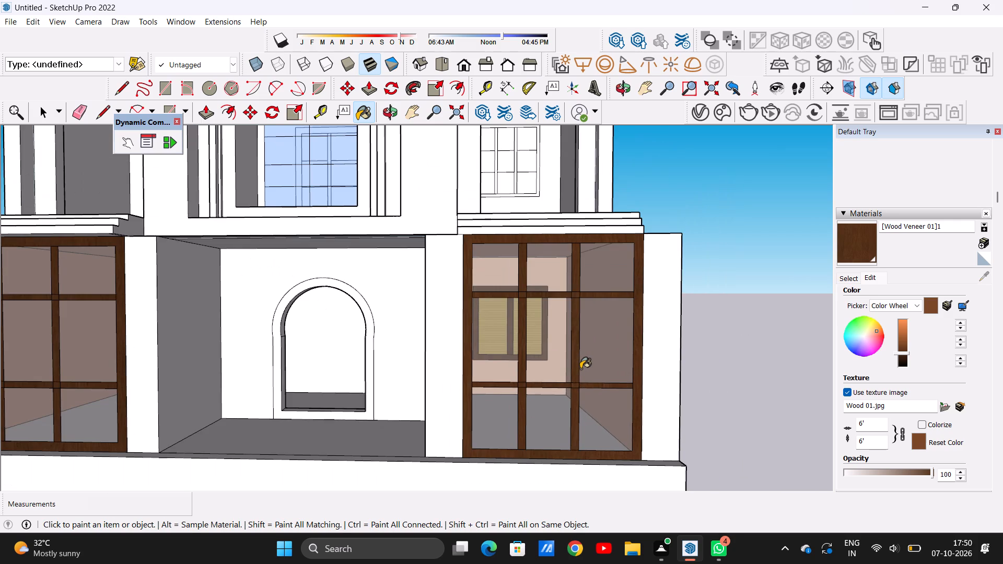
pyautogui.press('space')
# Examine the whole facade, comparing both ground-floor windows with the upper-floor arched openings.
pyautogui.scroll(-7, 497, 307)
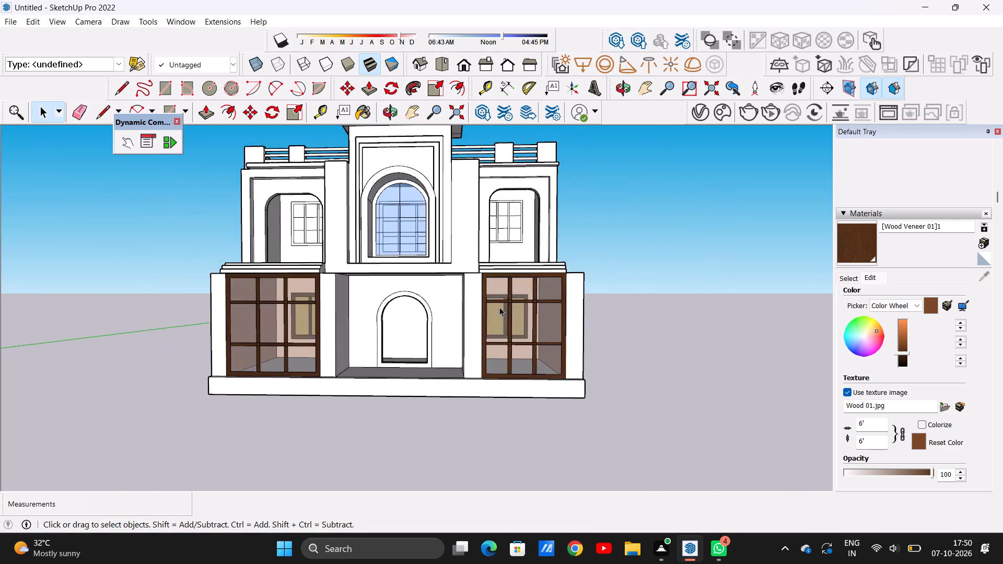
pyautogui.scroll(-3, 499, 307)
pyautogui.scroll(6, 409, 162)
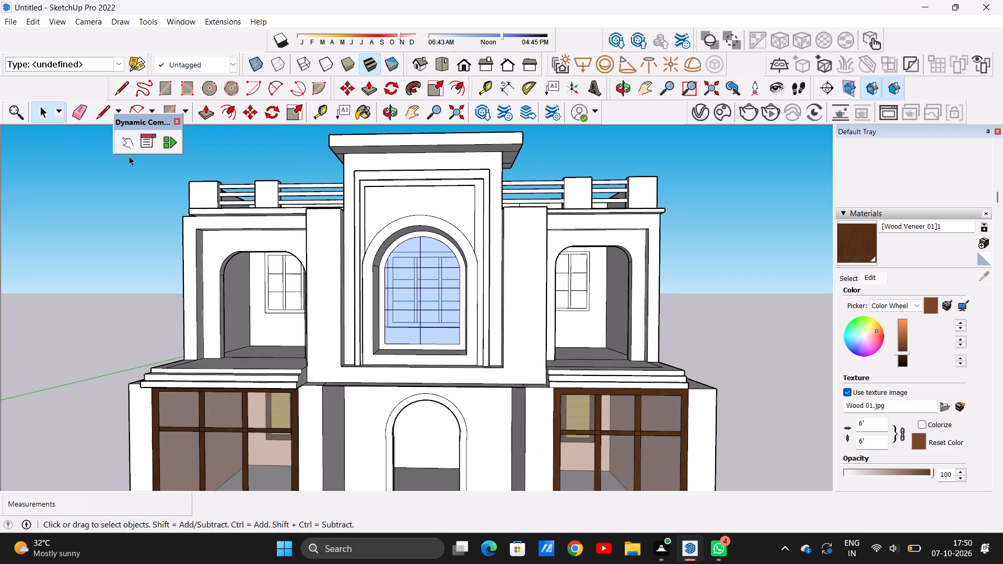
pyautogui.scroll(-4, 348, 319)
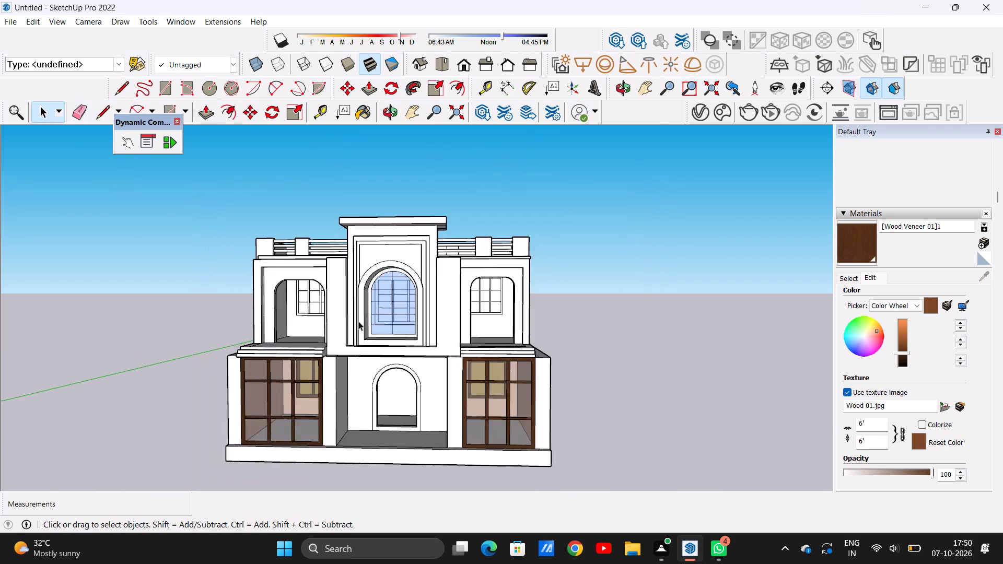
pyautogui.scroll(-7, 358, 321)
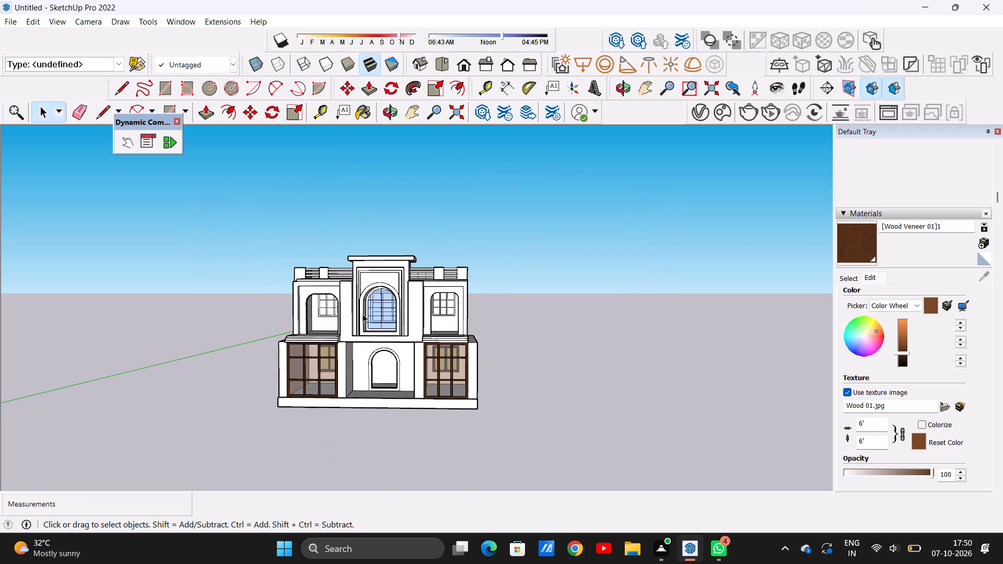
pyautogui.scroll(16, 427, 362)
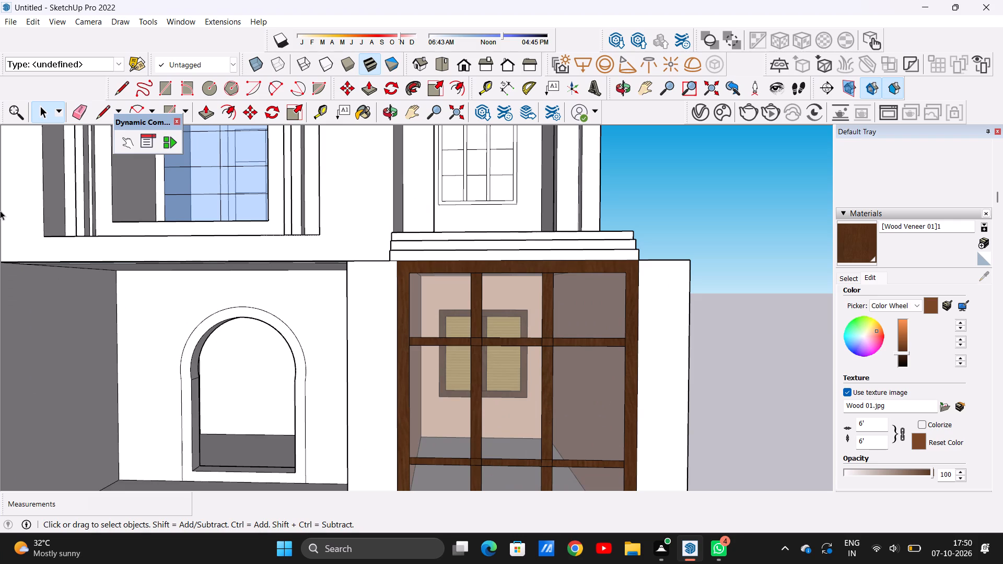
pyautogui.scroll(-5, 7, 238)
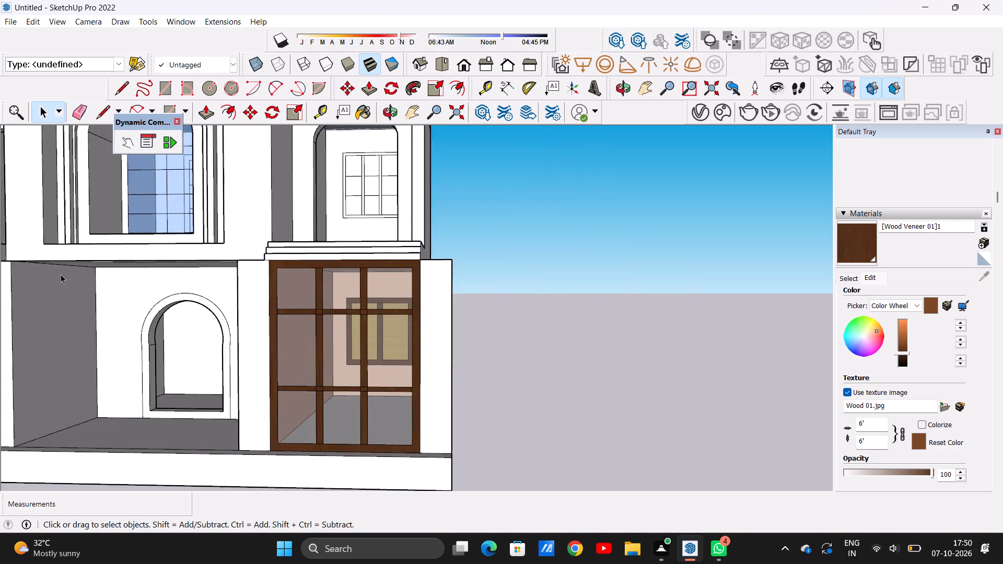
pyautogui.scroll(-6, 61, 274)
pyautogui.scroll(1, 77, 312)
pyautogui.scroll(-4, 77, 312)
pyautogui.scroll(8, 95, 242)
pyautogui.moveTo(107, 248); pyautogui.dragTo(150, 248, button='middle')
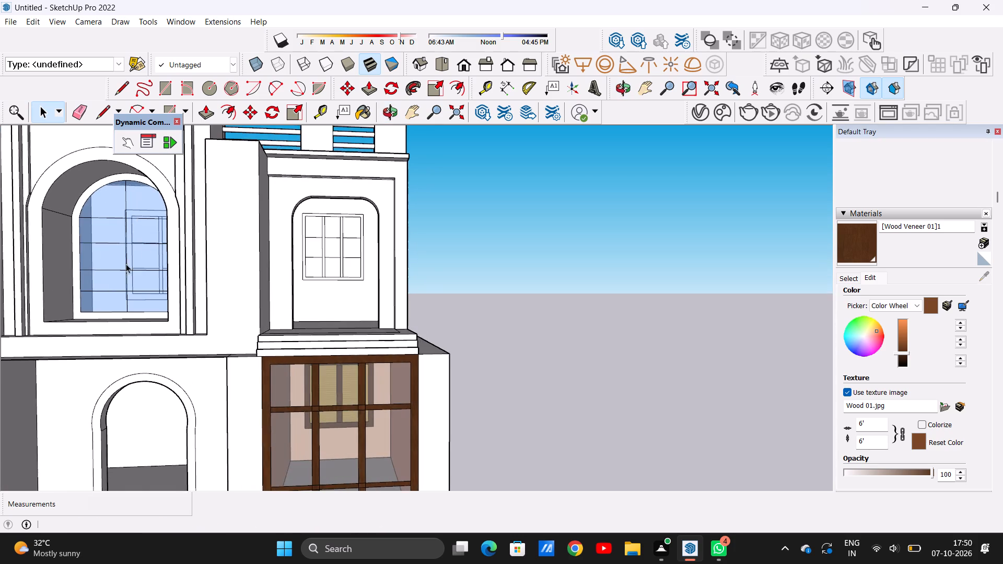
pyautogui.scroll(-7, 119, 275)
pyautogui.moveTo(106, 289); pyautogui.dragTo(120, 286, button='middle')
# Draw a line about 5' 3 1/2" long across the central upper-floor arched window, just below its spring line, outlining a thin rail.
pyautogui.scroll(12, 121, 269)
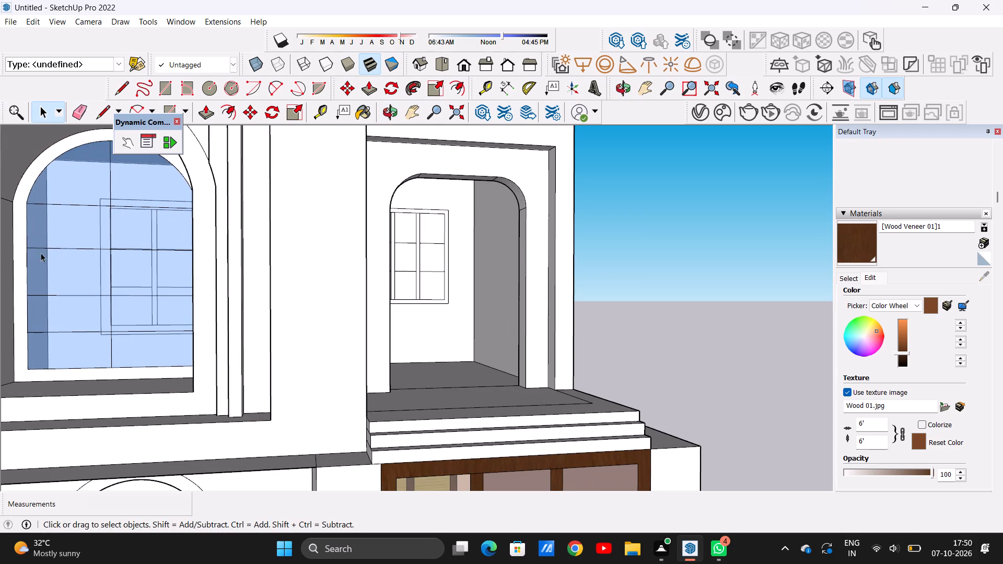
pyautogui.scroll(-7, 143, 299)
pyautogui.scroll(13, 118, 248)
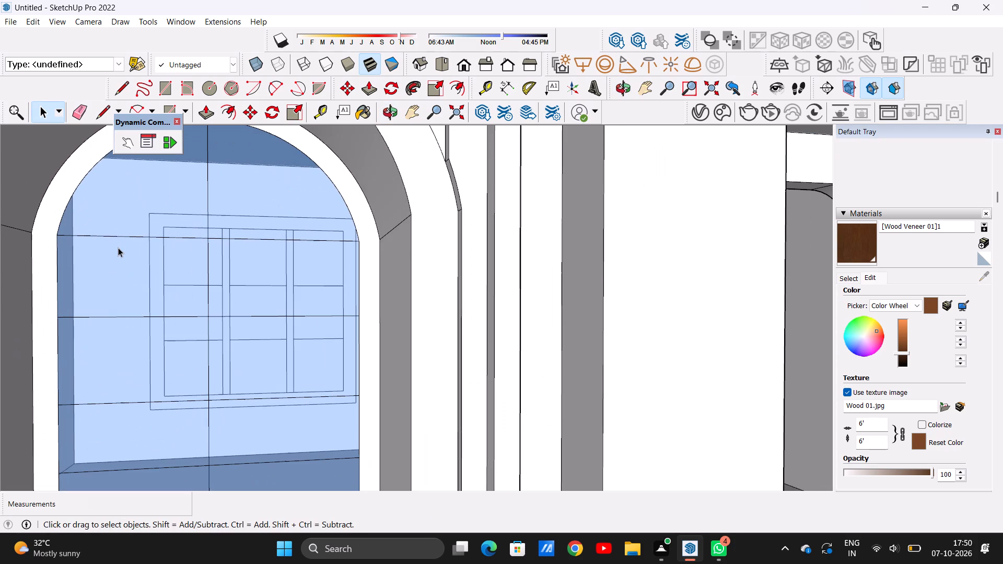
pyautogui.press('l')
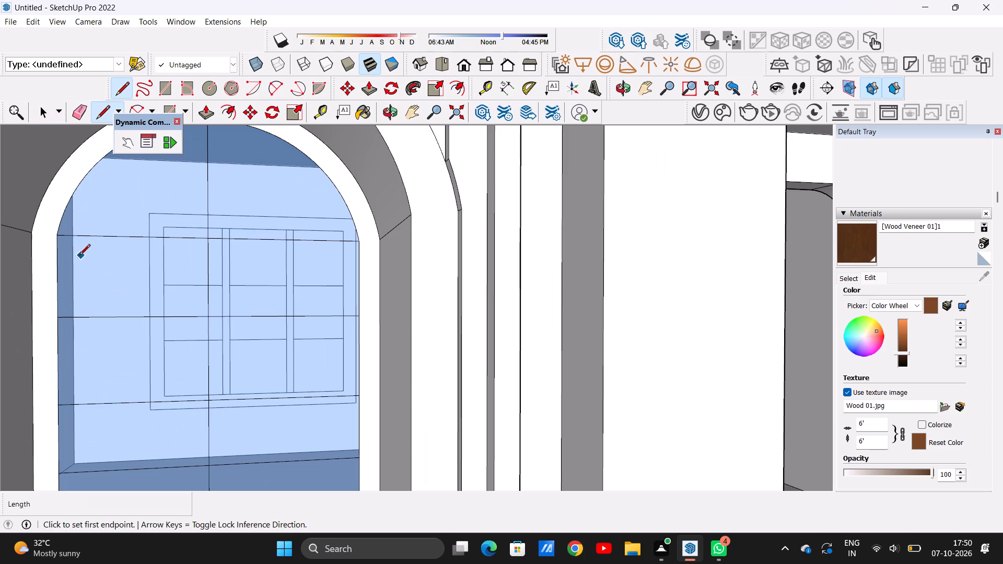
pyautogui.scroll(6, 71, 255)
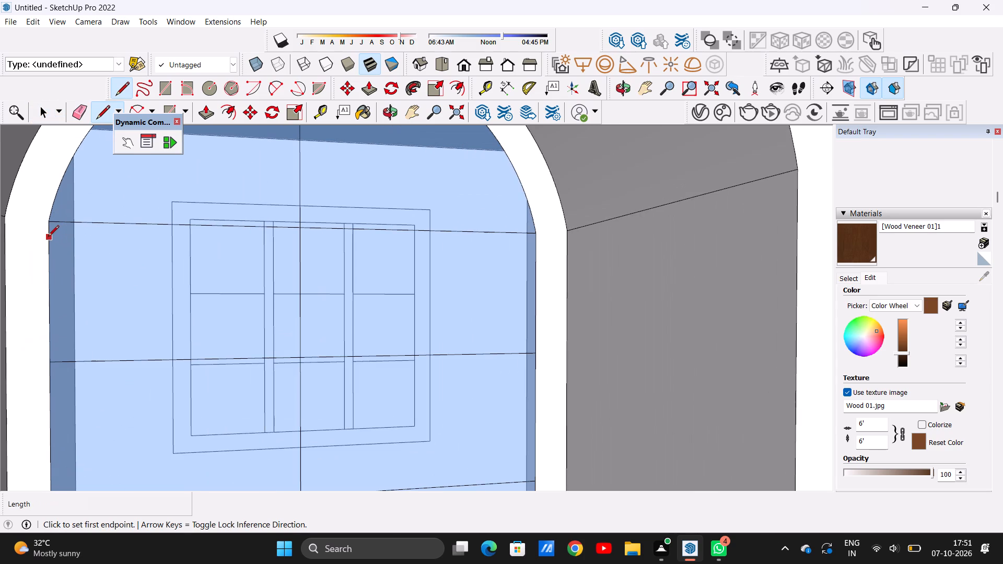
pyautogui.click(48, 237)
pyautogui.scroll(-4, 155, 240)
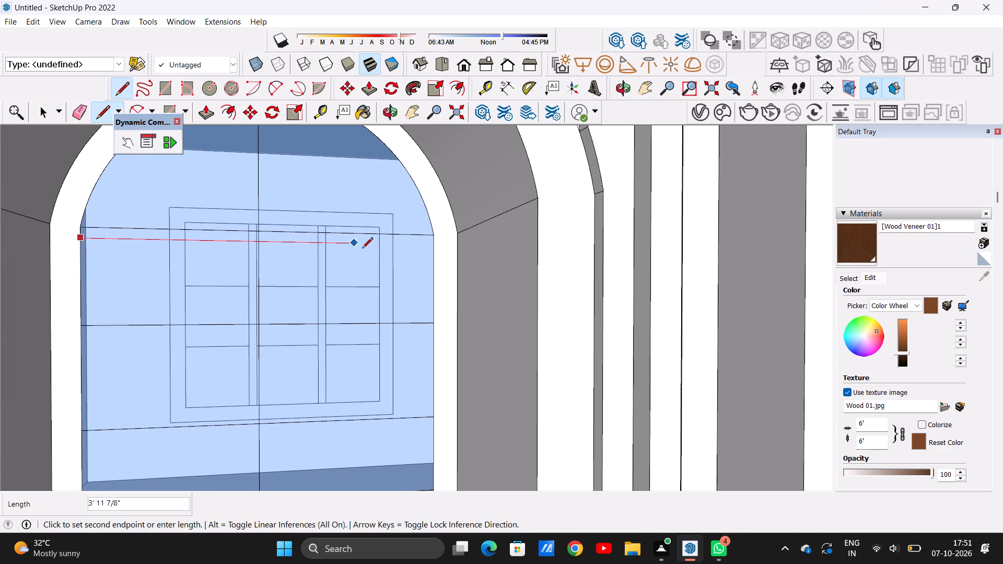
pyautogui.click(434, 248)
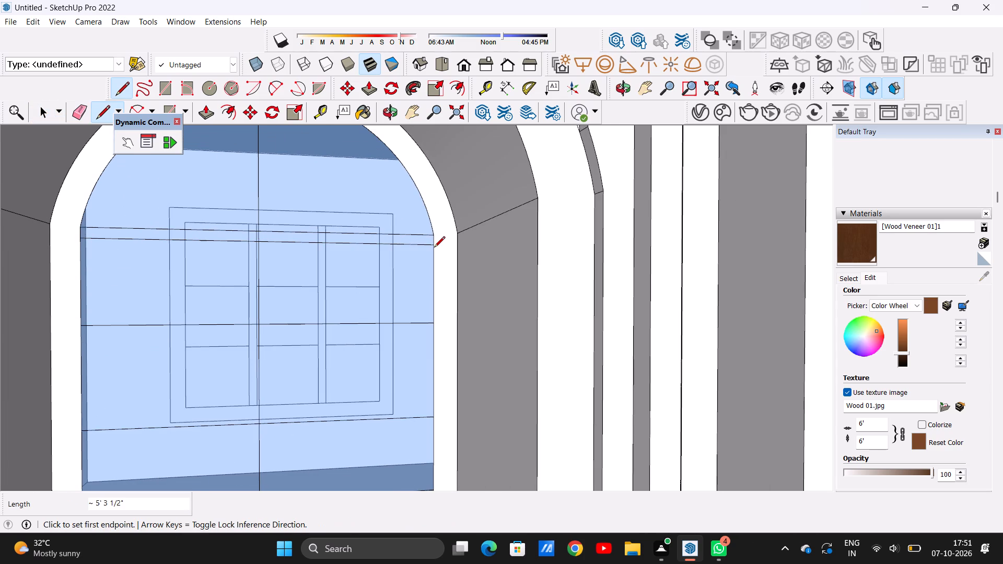
pyautogui.press('space')
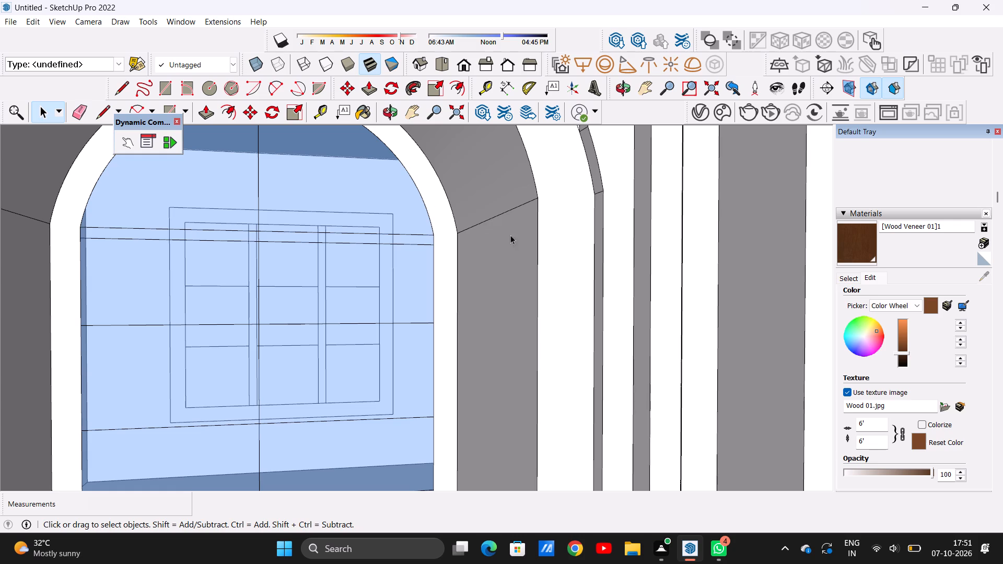
# Paint both halves of the arched window's upper rail with the darkened wood veneer, Wood Veneer 01.
pyautogui.click(837, 251)
pyautogui.scroll(9, 363, 246)
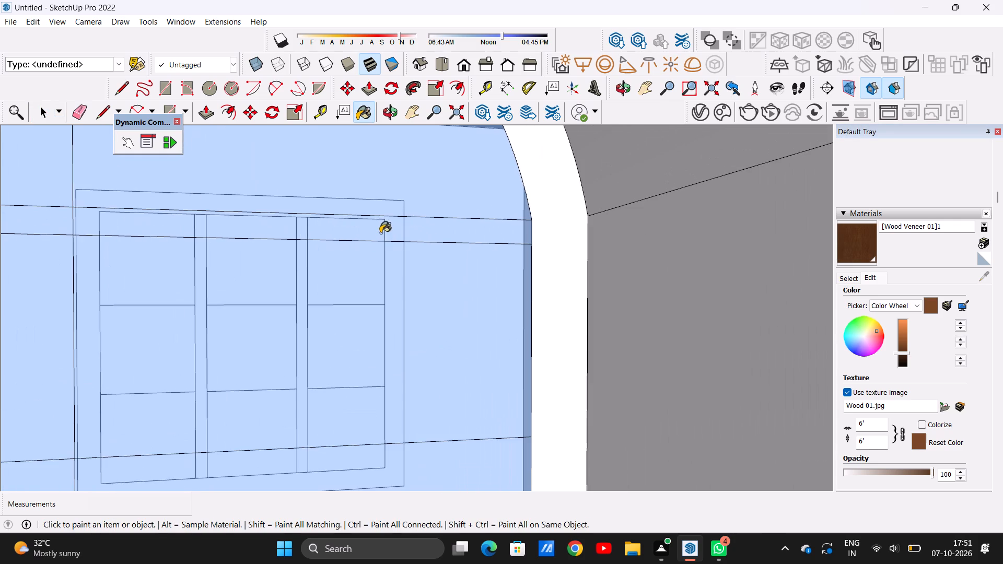
pyautogui.click(380, 232)
pyautogui.scroll(-8, 410, 275)
pyautogui.scroll(7, 203, 243)
pyautogui.click(275, 261)
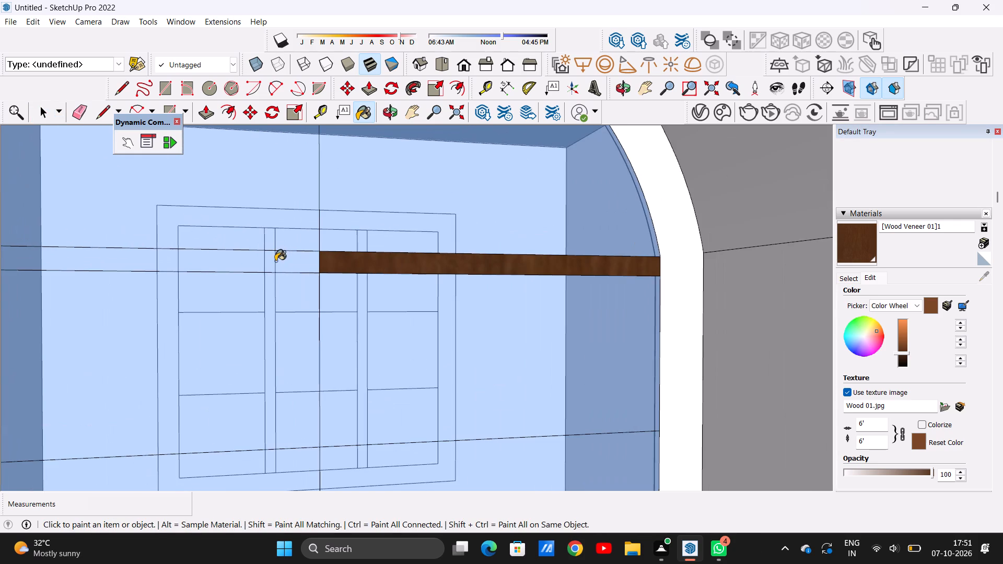
pyautogui.scroll(-16, 284, 280)
pyautogui.press('space')
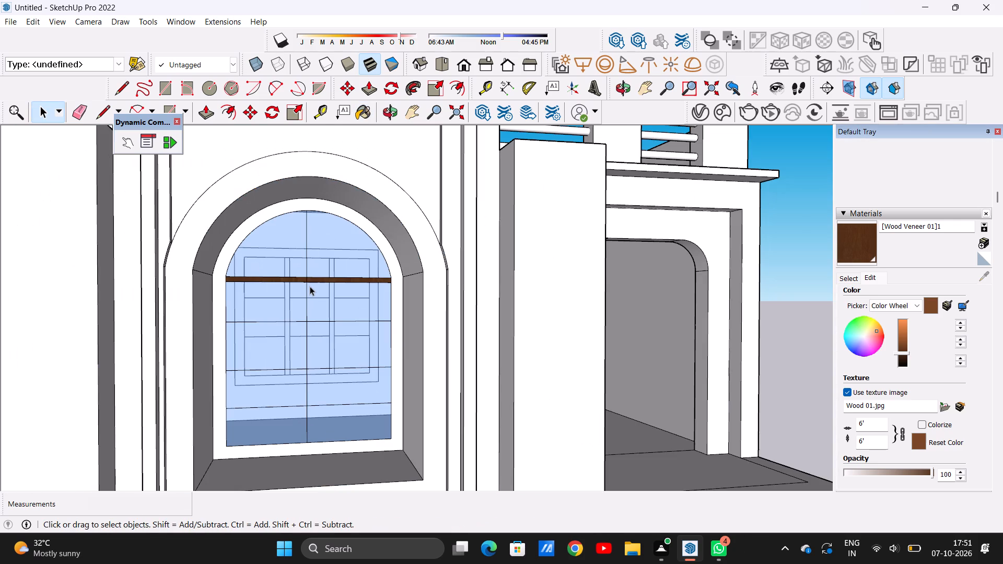
# Draw a vertical line from the arch's crown to the sill just right of the window's centre line, outlining the central mullion.
pyautogui.press('l')
pyautogui.scroll(6, 301, 244)
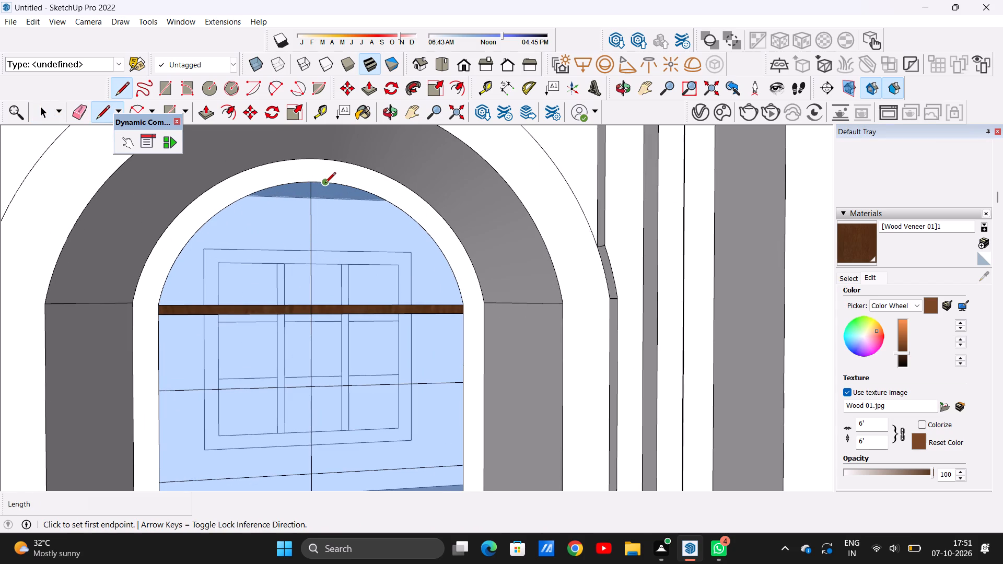
pyautogui.click(322, 183)
pyautogui.scroll(-5, 325, 243)
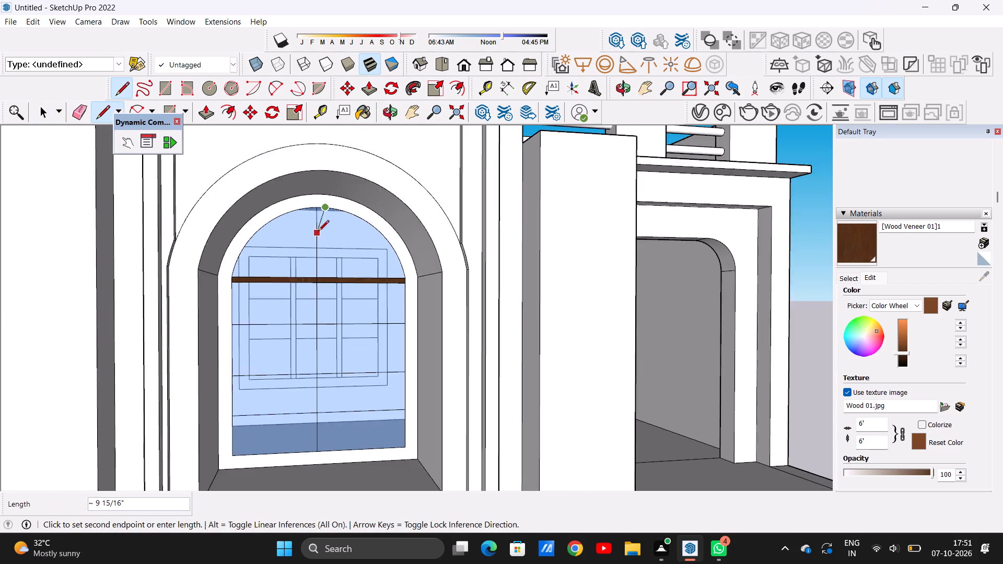
pyautogui.scroll(-5, 318, 232)
pyautogui.scroll(6, 325, 382)
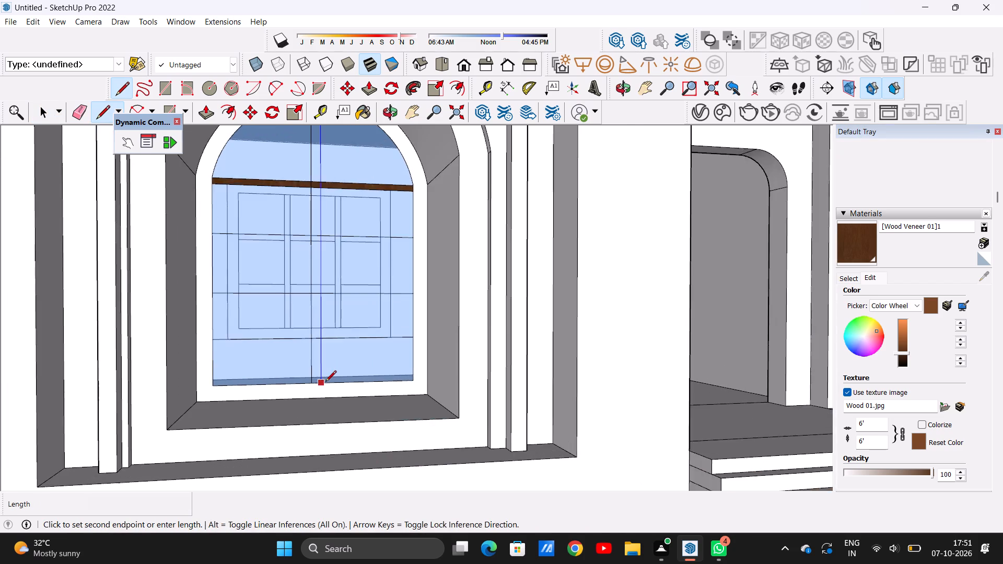
pyautogui.click(320, 385)
pyautogui.press('space')
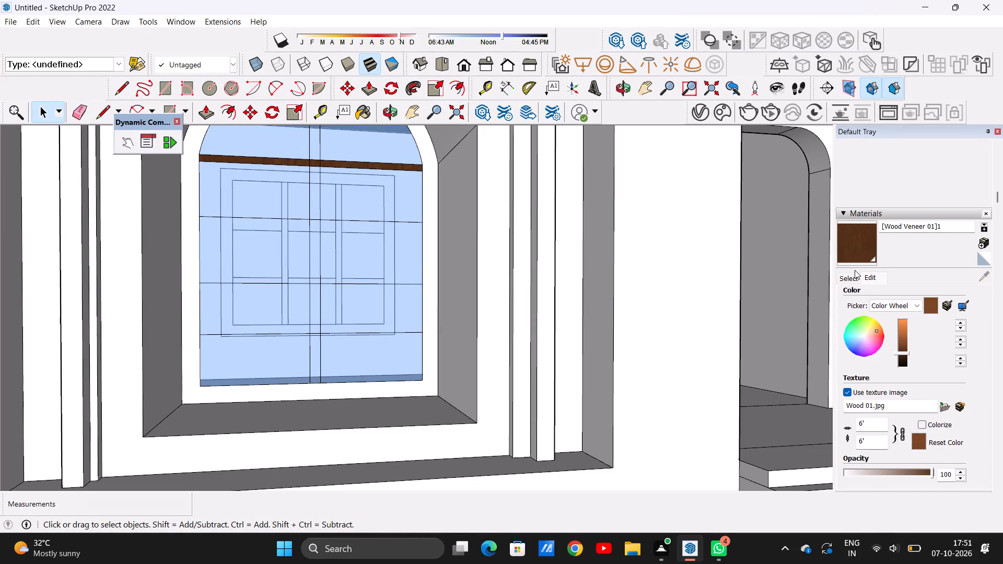
# Paint all segments of the arched window's central mullion, from sill to crown, with the darkened wood veneer.
pyautogui.click(854, 251)
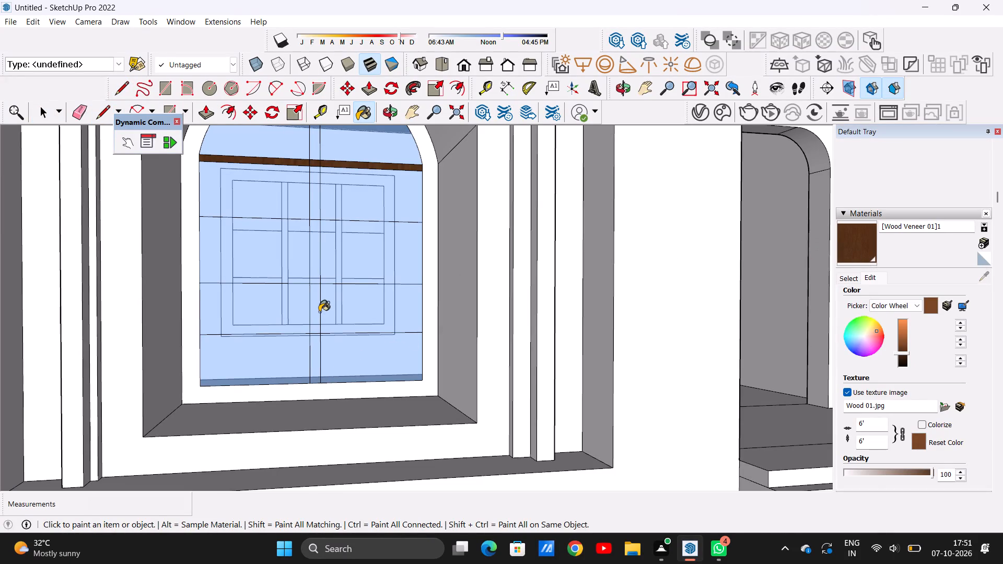
pyautogui.scroll(7, 319, 312)
pyautogui.click(311, 316)
pyautogui.click(312, 389)
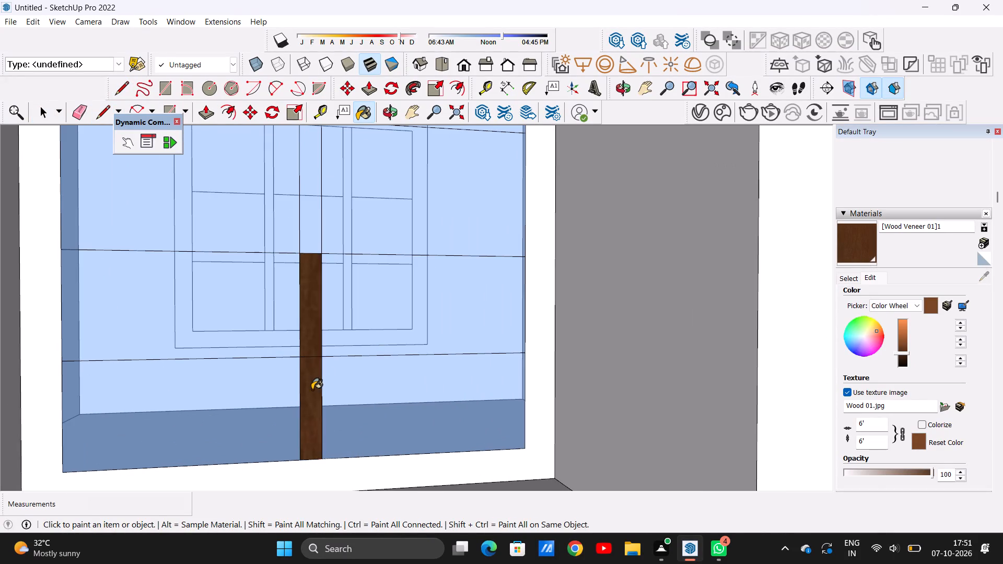
pyautogui.scroll(-9, 312, 390)
pyautogui.scroll(7, 312, 297)
pyautogui.click(310, 304)
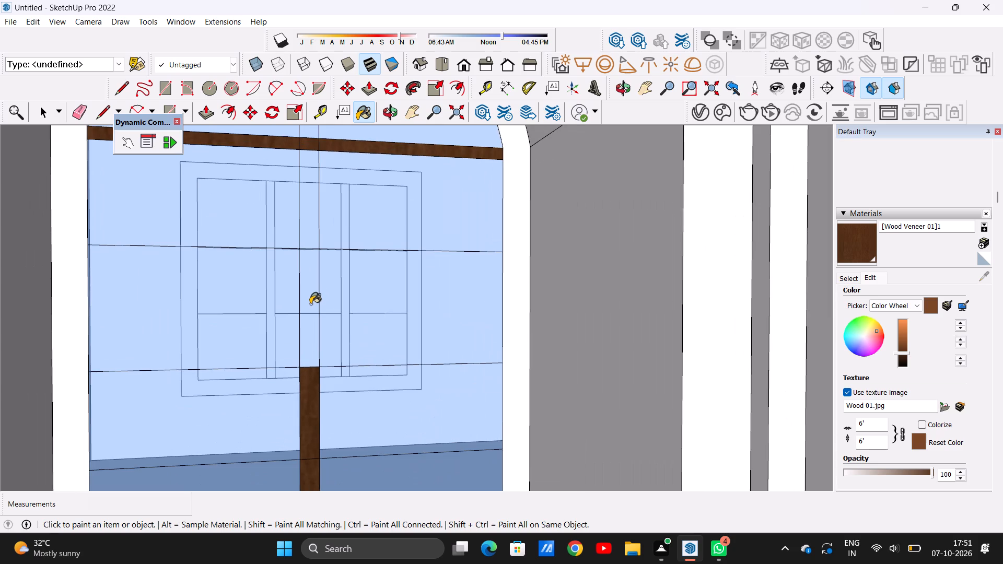
pyautogui.click(310, 231)
pyautogui.scroll(-8, 306, 363)
pyautogui.scroll(6, 303, 205)
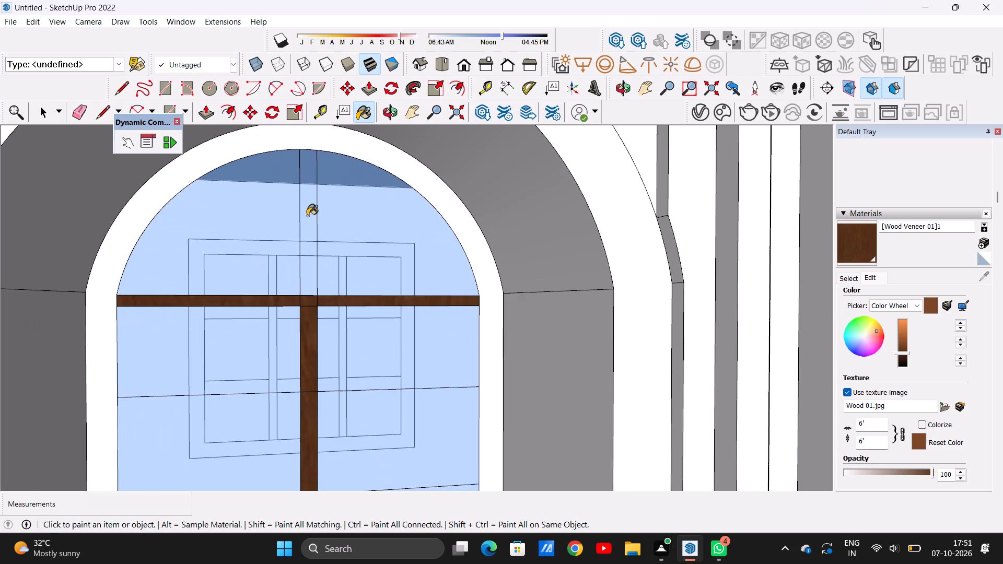
pyautogui.click(307, 216)
pyautogui.press('space')
# Draw a vertical line about 7' 1 13/16" long from the arch to the sill in the window's left half.
pyautogui.scroll(-11, 328, 268)
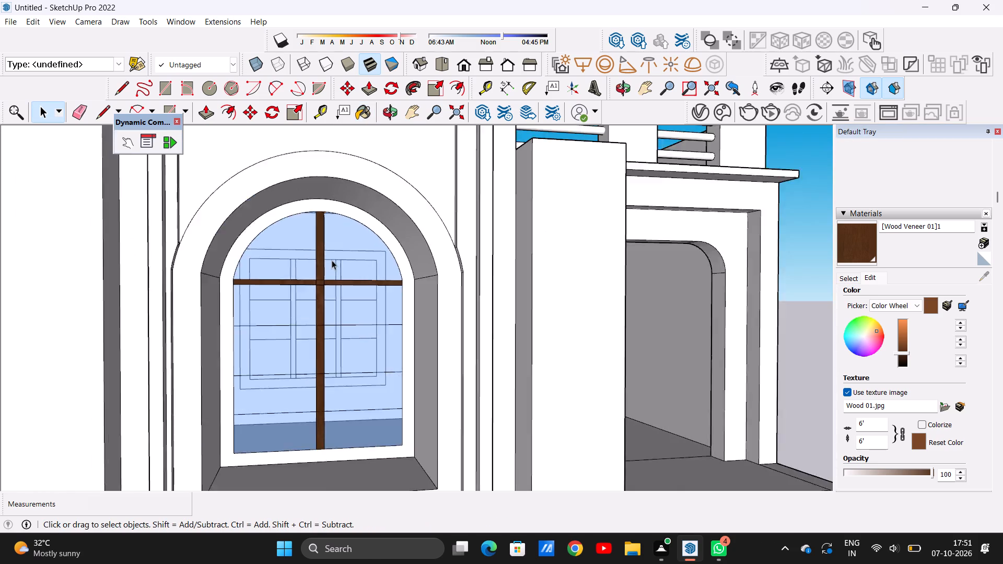
pyautogui.scroll(-3, 332, 260)
pyautogui.scroll(5, 334, 326)
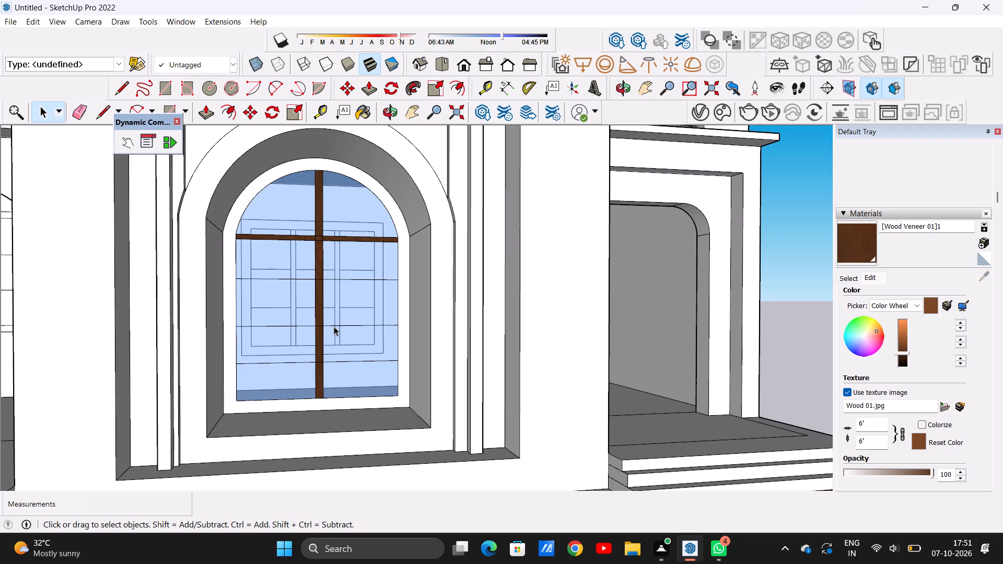
pyautogui.press('l')
pyautogui.scroll(5, 283, 187)
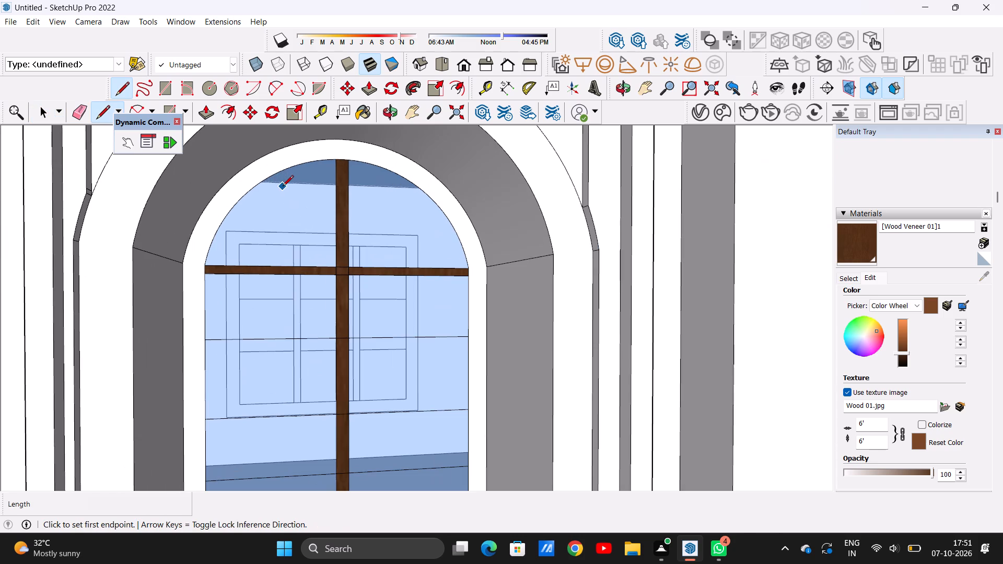
pyautogui.click(271, 178)
pyautogui.scroll(-5, 270, 225)
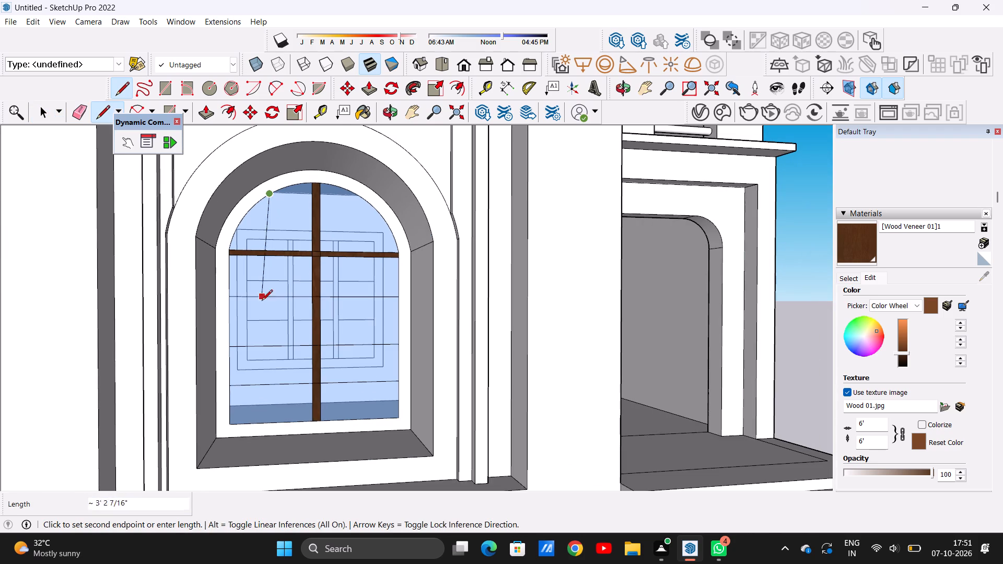
pyautogui.click(273, 422)
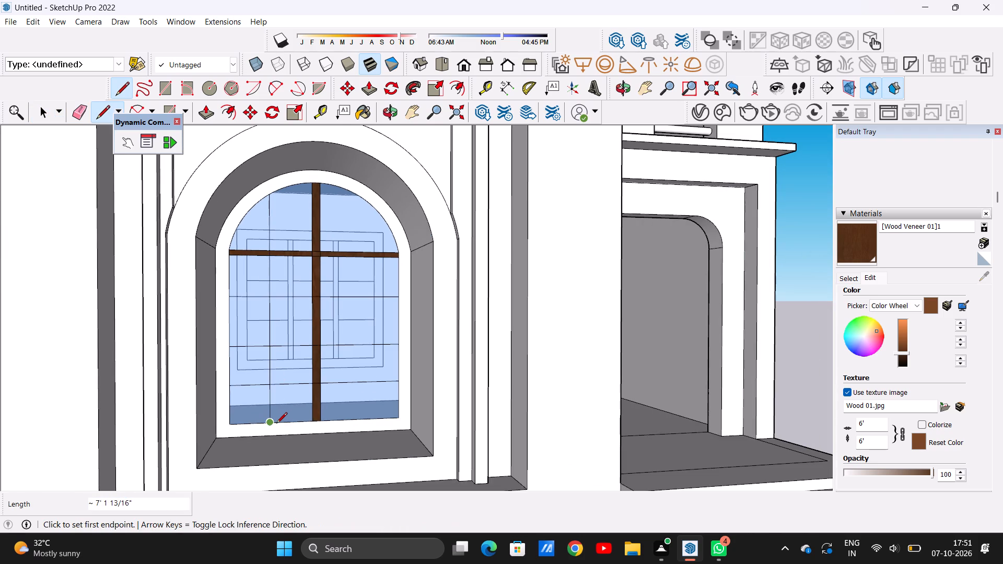
# Draw a second vertical line just right of the left-half line, from the sill up to the arch edge, outlining the left mullion.
pyautogui.scroll(4, 279, 422)
pyautogui.click(280, 422)
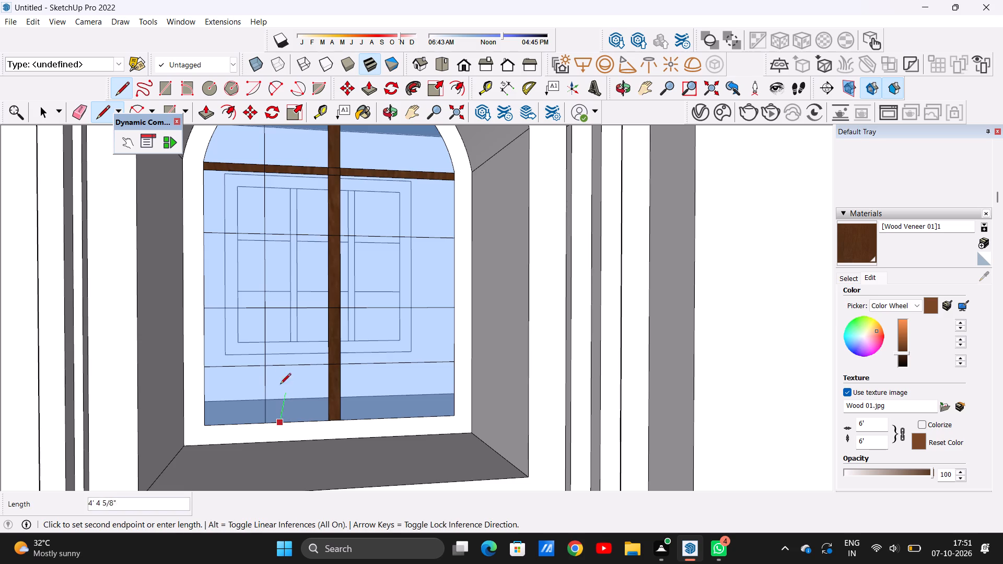
pyautogui.scroll(-6, 271, 357)
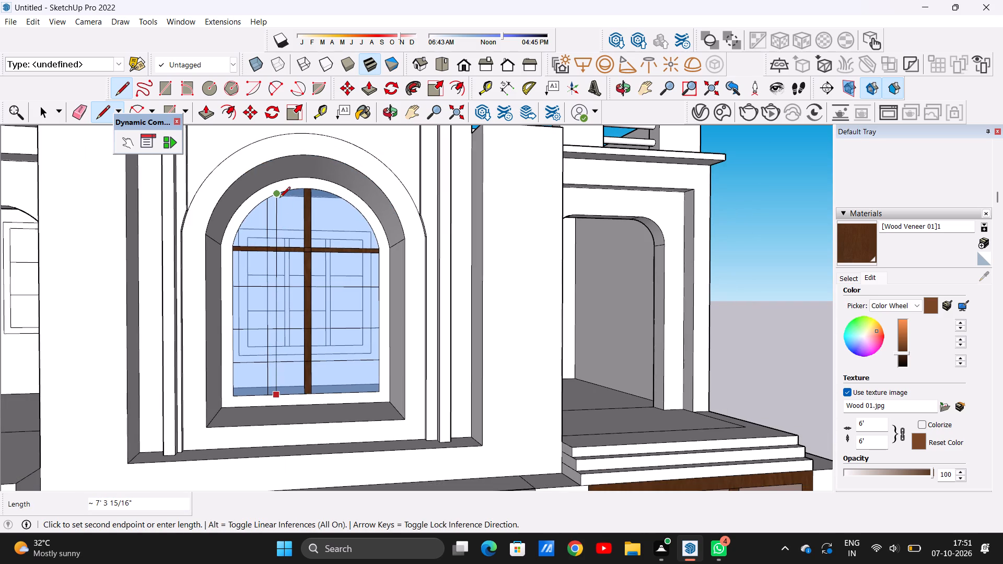
pyautogui.click(279, 198)
pyautogui.scroll(7, 270, 201)
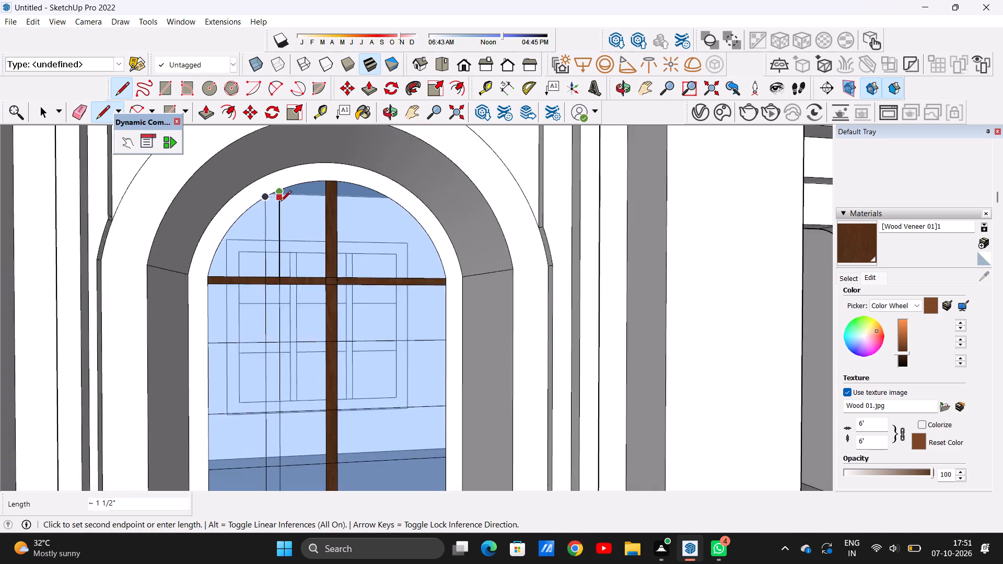
pyautogui.scroll(9, 281, 202)
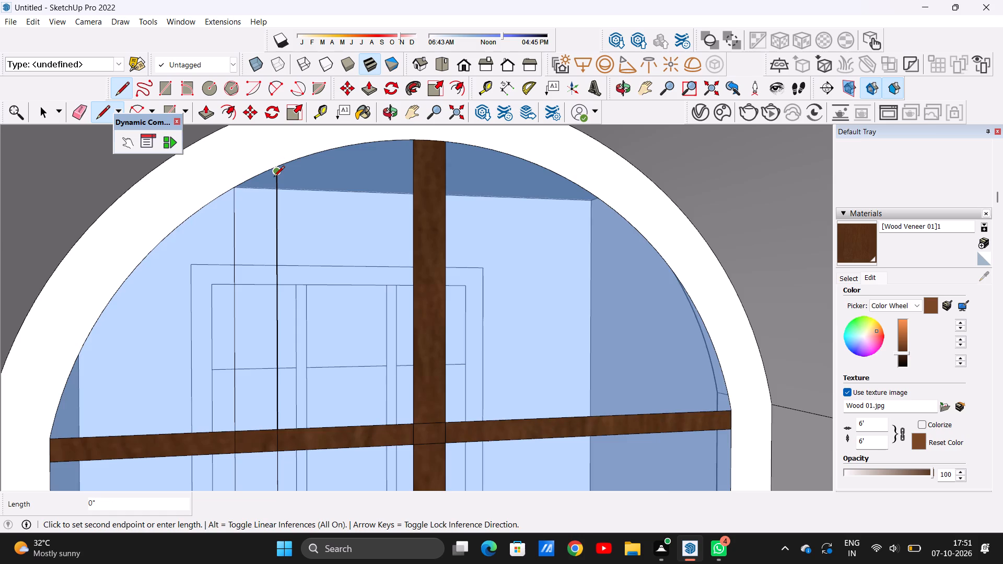
pyautogui.scroll(12, 274, 178)
pyautogui.click(283, 159)
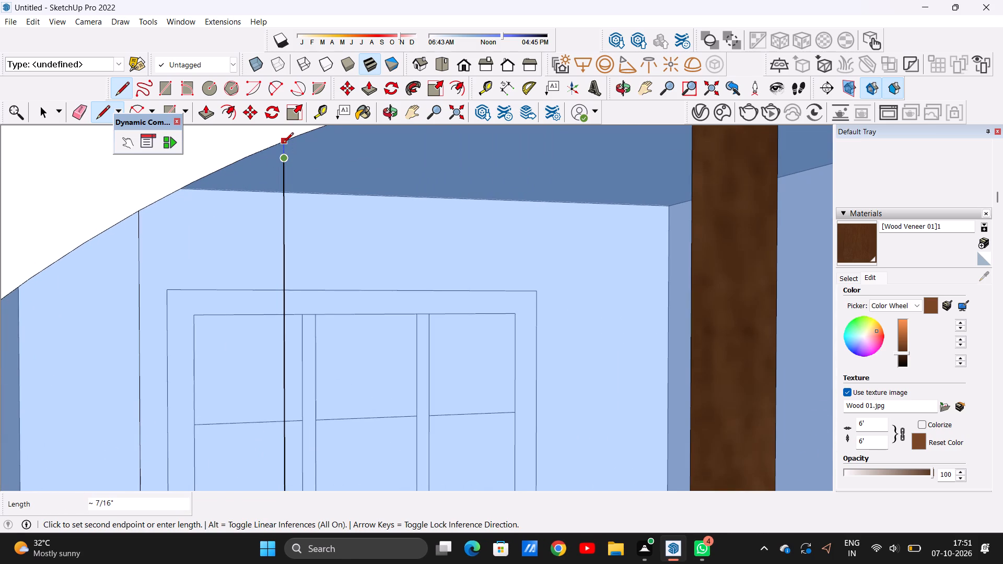
pyautogui.click(283, 143)
pyautogui.press('space')
# Paint all segments of the arched window's left mullion, from the arch down to the sill, with the darkened wood veneer.
pyautogui.scroll(-13, 270, 257)
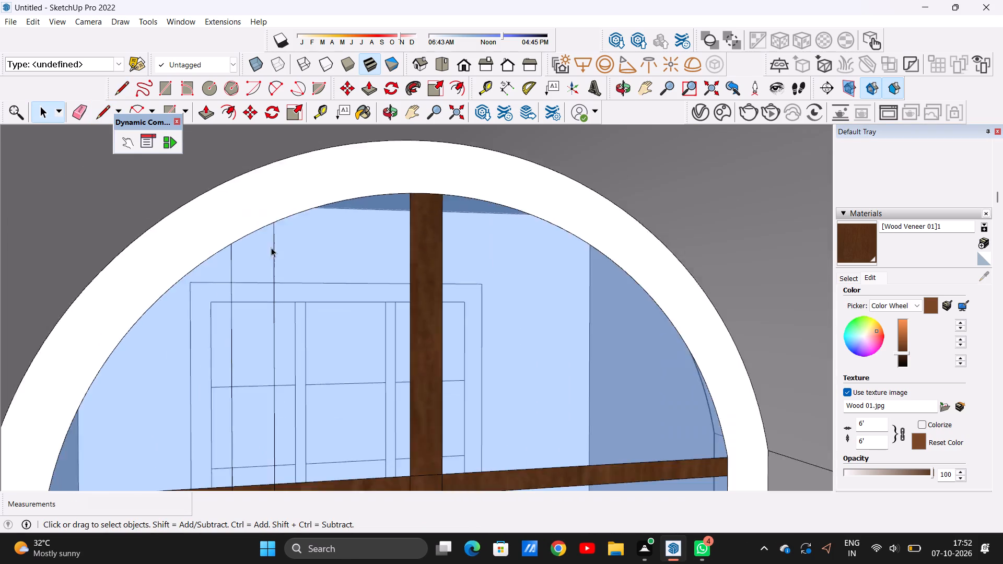
pyautogui.scroll(-20, 271, 248)
pyautogui.scroll(-2, 271, 248)
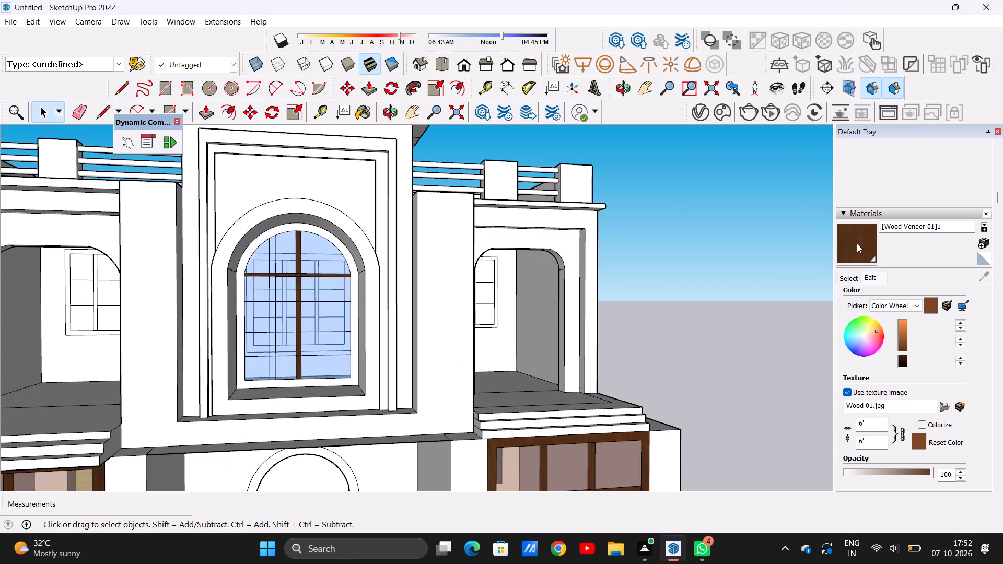
pyautogui.click(852, 238)
pyautogui.scroll(11, 298, 259)
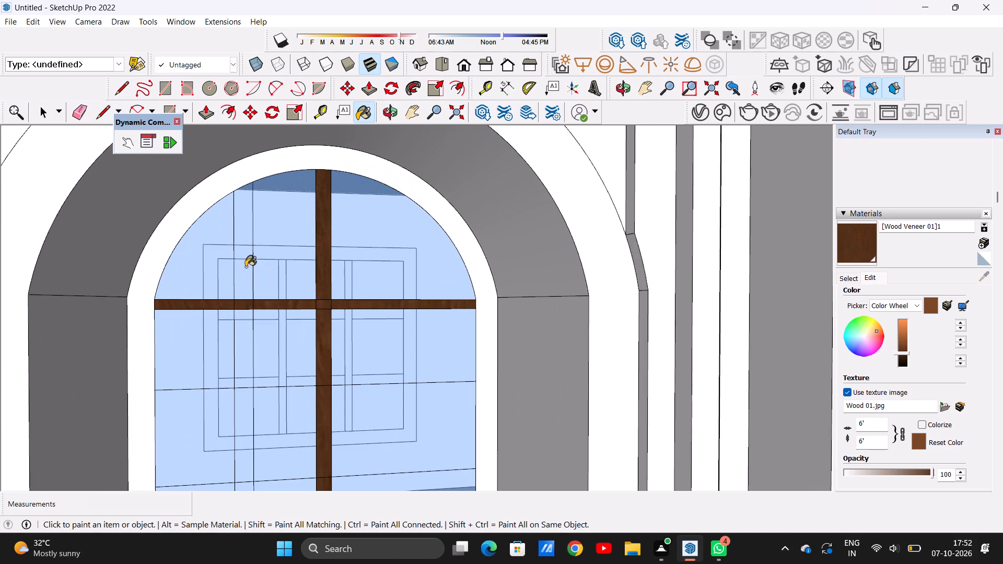
pyautogui.click(243, 268)
pyautogui.click(243, 361)
pyautogui.scroll(-7, 243, 288)
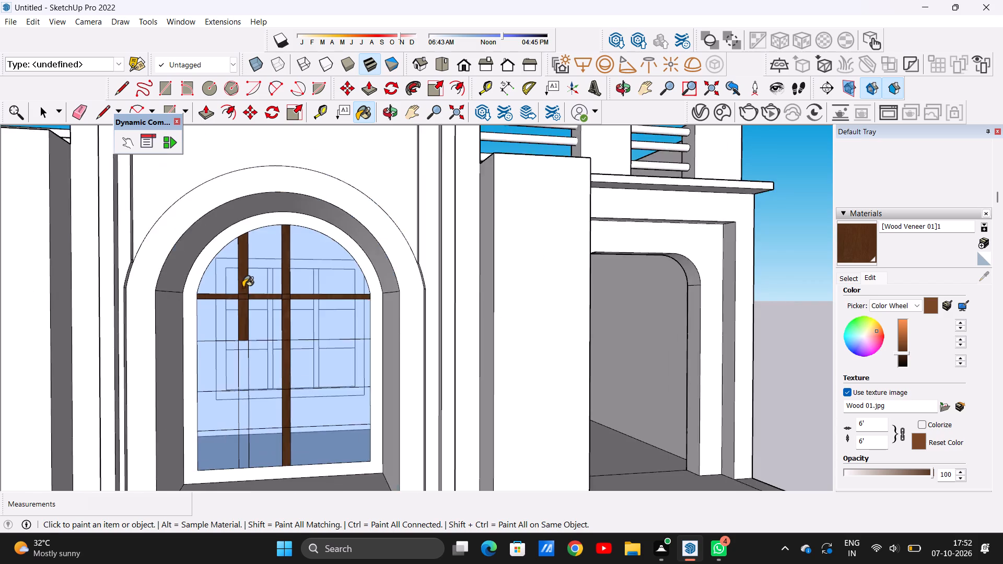
pyautogui.scroll(-5, 243, 287)
pyautogui.scroll(13, 238, 361)
pyautogui.click(244, 320)
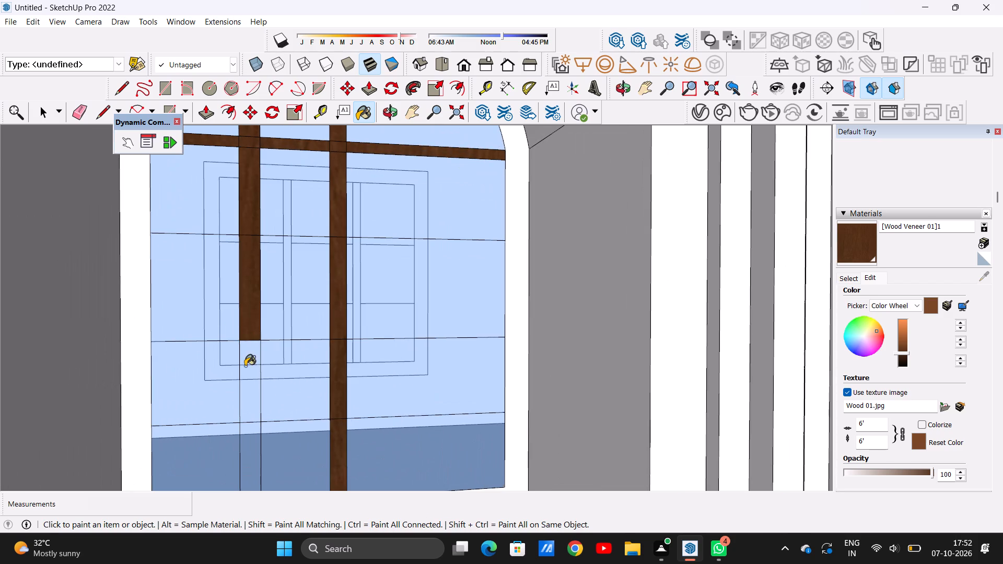
pyautogui.click(245, 370)
pyautogui.scroll(-8, 249, 335)
pyautogui.scroll(6, 251, 413)
pyautogui.click(251, 391)
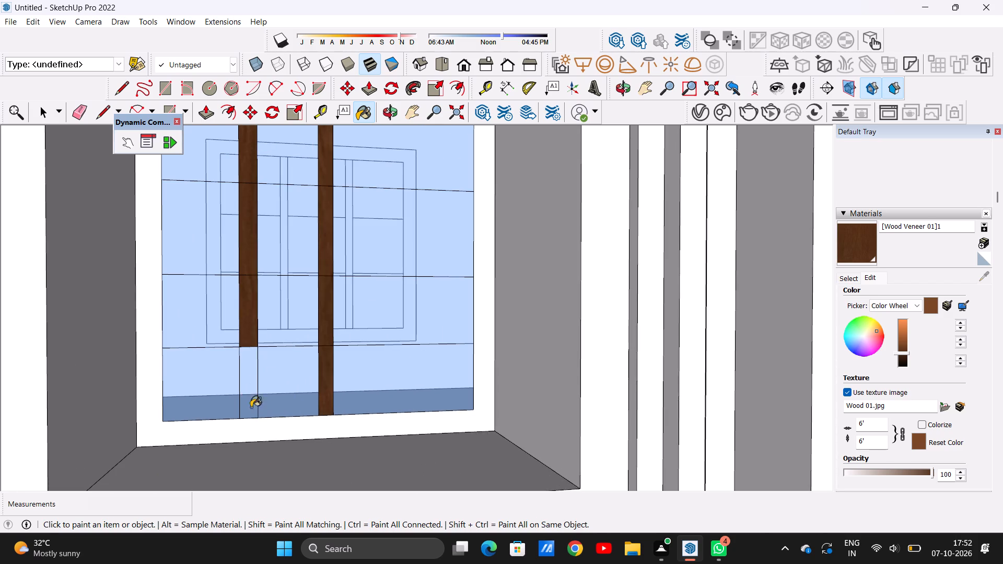
pyautogui.scroll(-16, 251, 407)
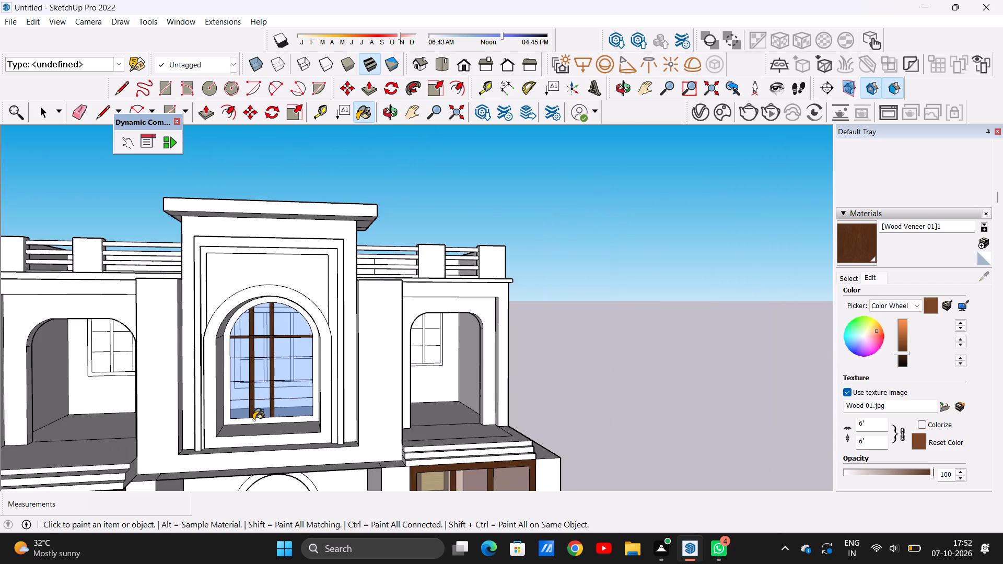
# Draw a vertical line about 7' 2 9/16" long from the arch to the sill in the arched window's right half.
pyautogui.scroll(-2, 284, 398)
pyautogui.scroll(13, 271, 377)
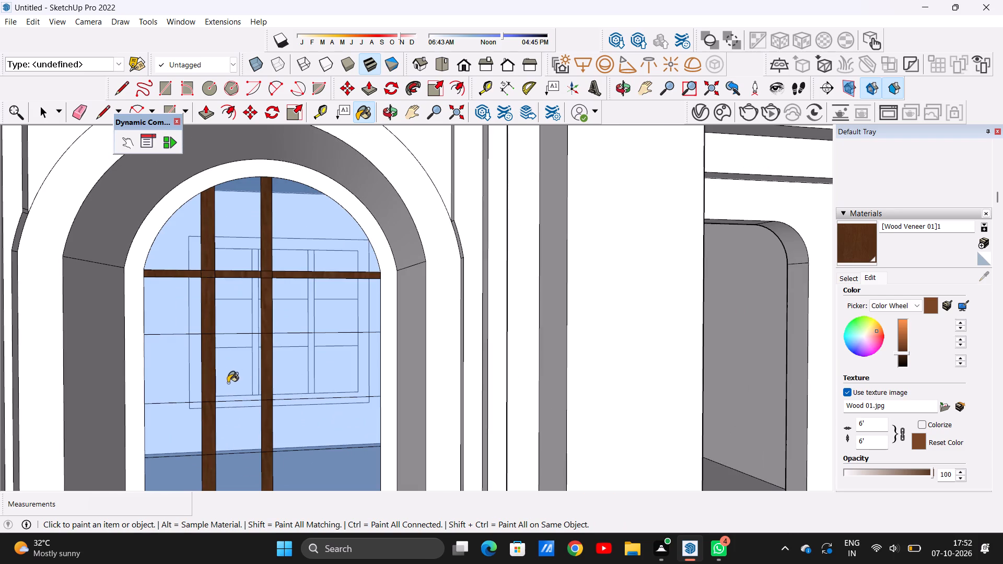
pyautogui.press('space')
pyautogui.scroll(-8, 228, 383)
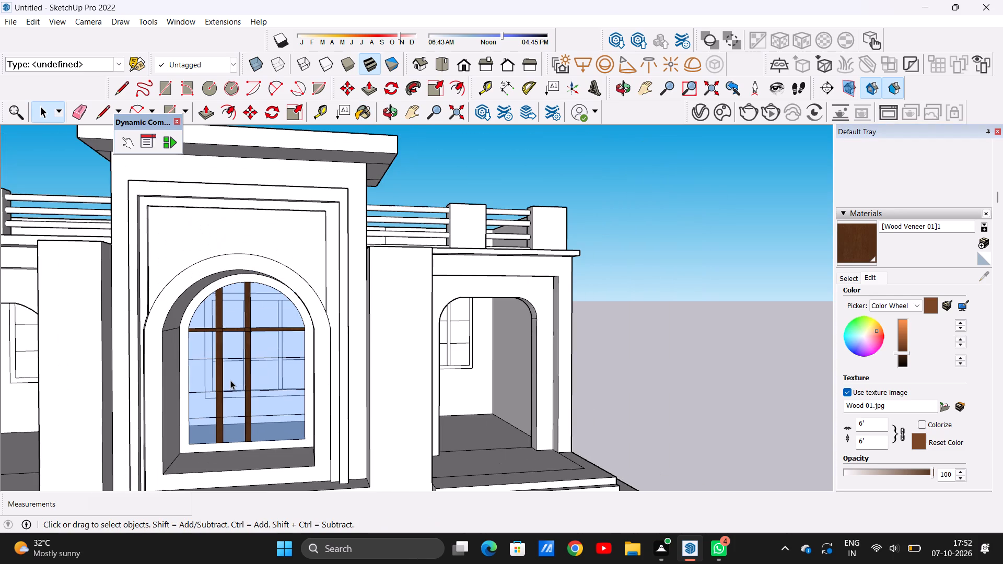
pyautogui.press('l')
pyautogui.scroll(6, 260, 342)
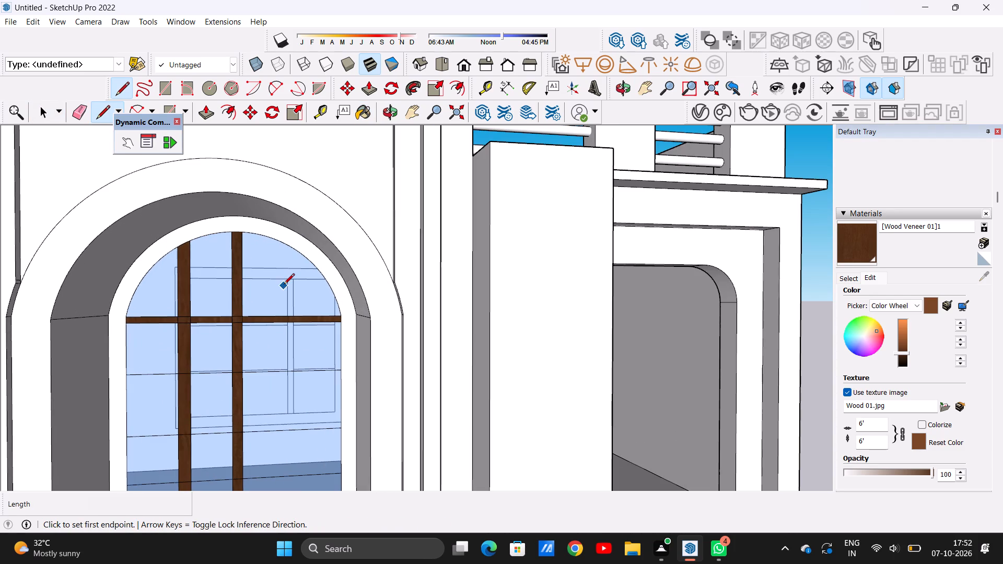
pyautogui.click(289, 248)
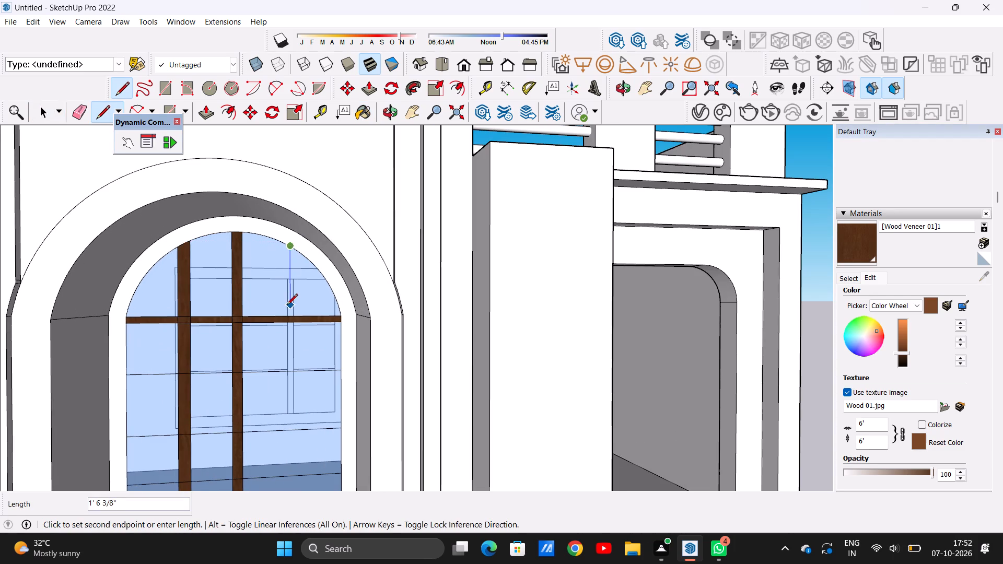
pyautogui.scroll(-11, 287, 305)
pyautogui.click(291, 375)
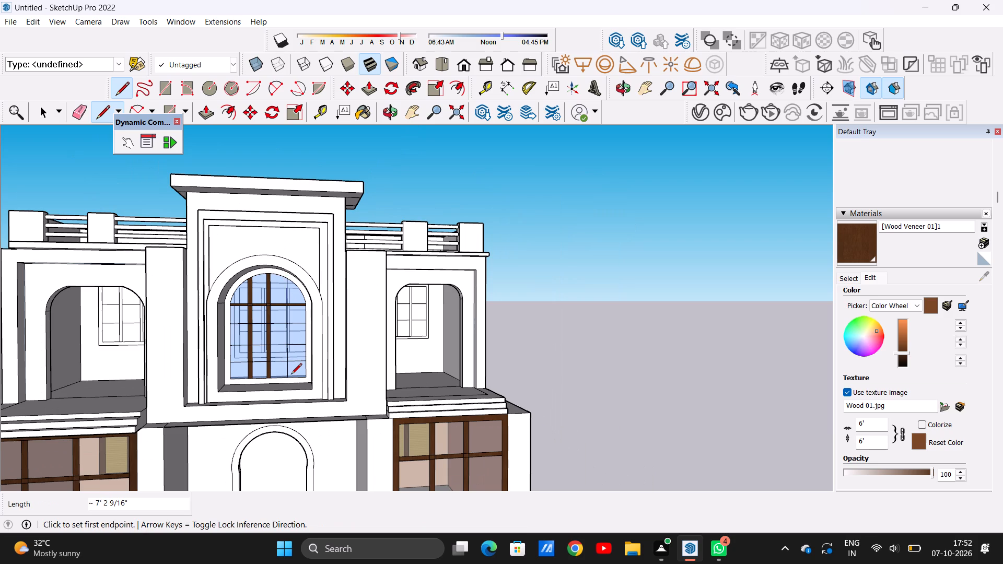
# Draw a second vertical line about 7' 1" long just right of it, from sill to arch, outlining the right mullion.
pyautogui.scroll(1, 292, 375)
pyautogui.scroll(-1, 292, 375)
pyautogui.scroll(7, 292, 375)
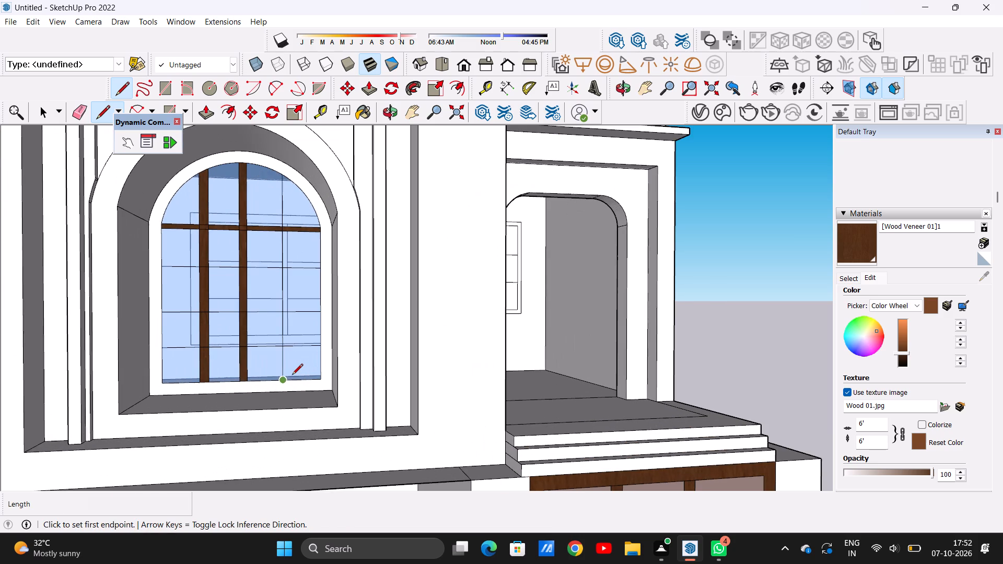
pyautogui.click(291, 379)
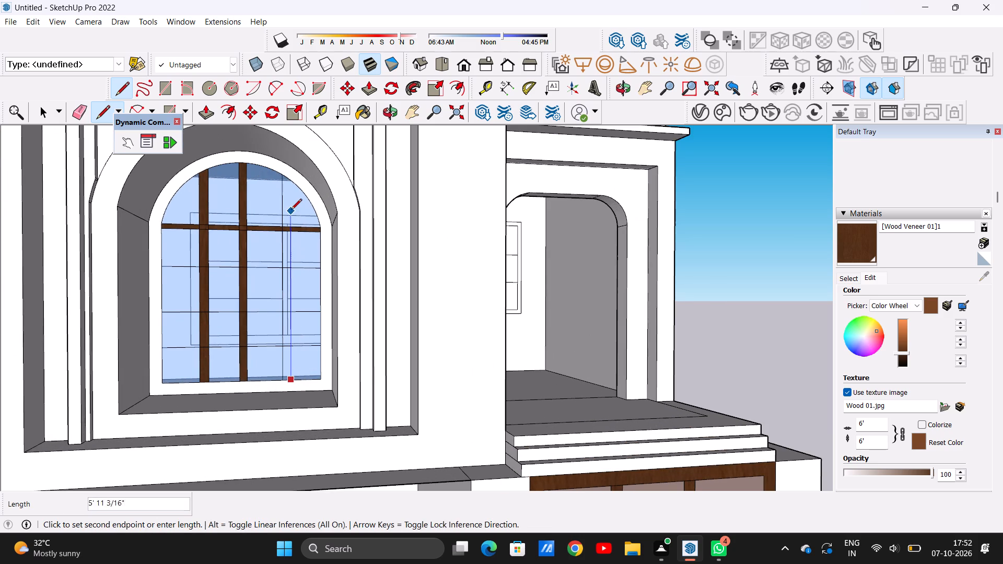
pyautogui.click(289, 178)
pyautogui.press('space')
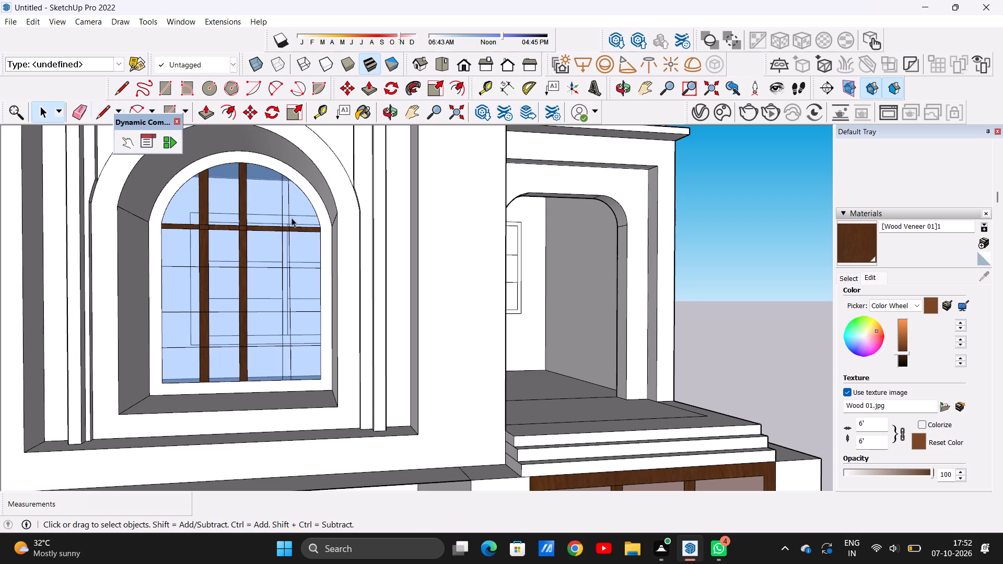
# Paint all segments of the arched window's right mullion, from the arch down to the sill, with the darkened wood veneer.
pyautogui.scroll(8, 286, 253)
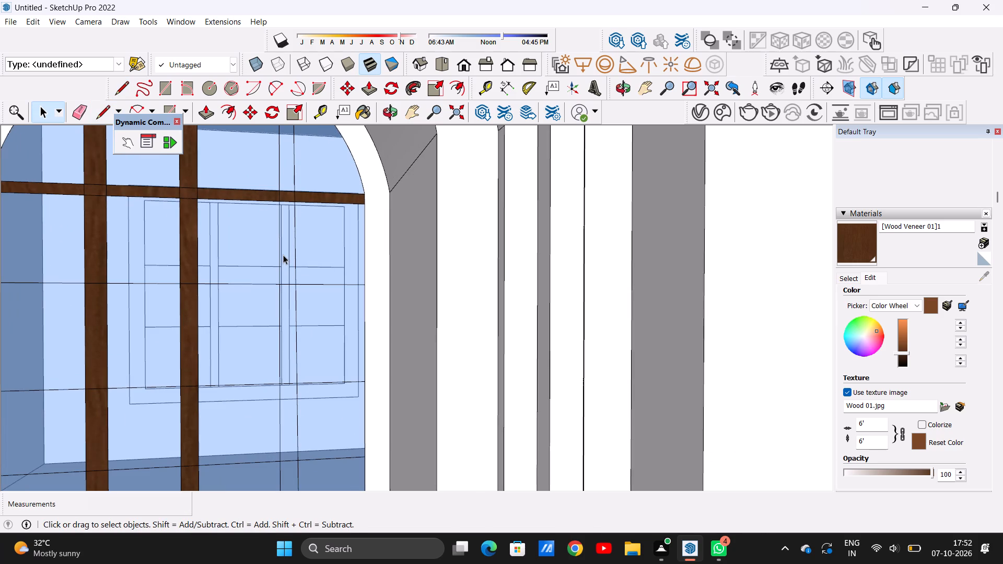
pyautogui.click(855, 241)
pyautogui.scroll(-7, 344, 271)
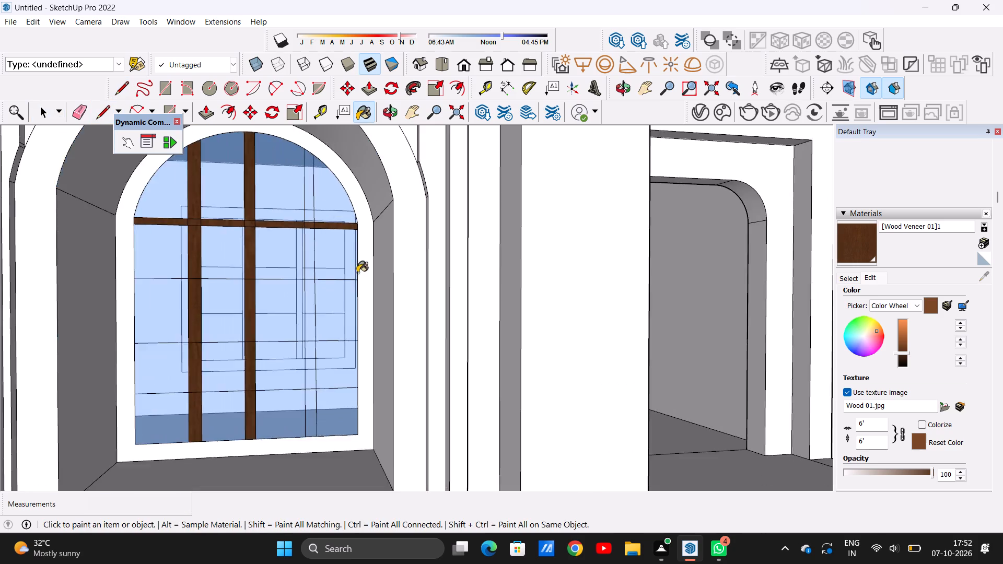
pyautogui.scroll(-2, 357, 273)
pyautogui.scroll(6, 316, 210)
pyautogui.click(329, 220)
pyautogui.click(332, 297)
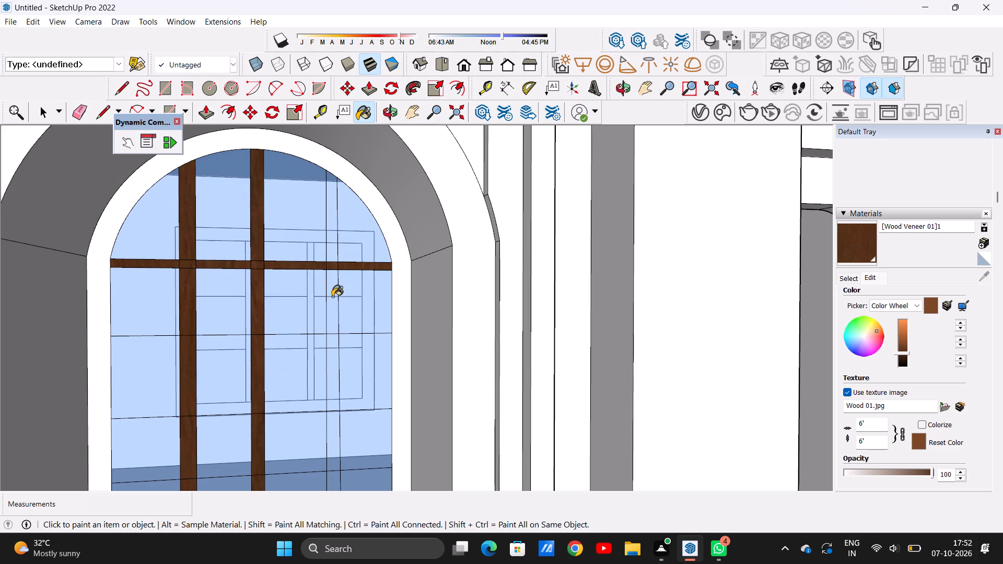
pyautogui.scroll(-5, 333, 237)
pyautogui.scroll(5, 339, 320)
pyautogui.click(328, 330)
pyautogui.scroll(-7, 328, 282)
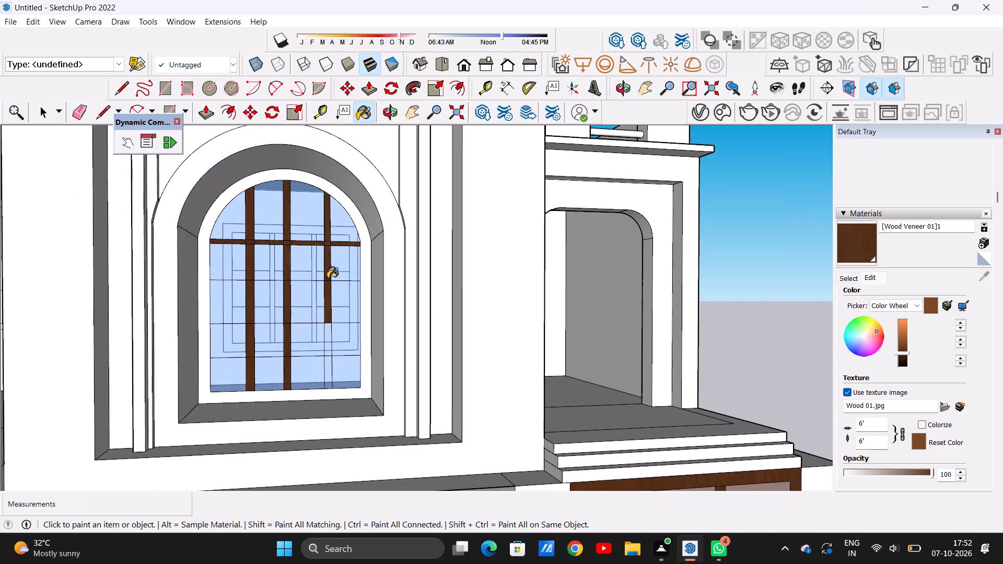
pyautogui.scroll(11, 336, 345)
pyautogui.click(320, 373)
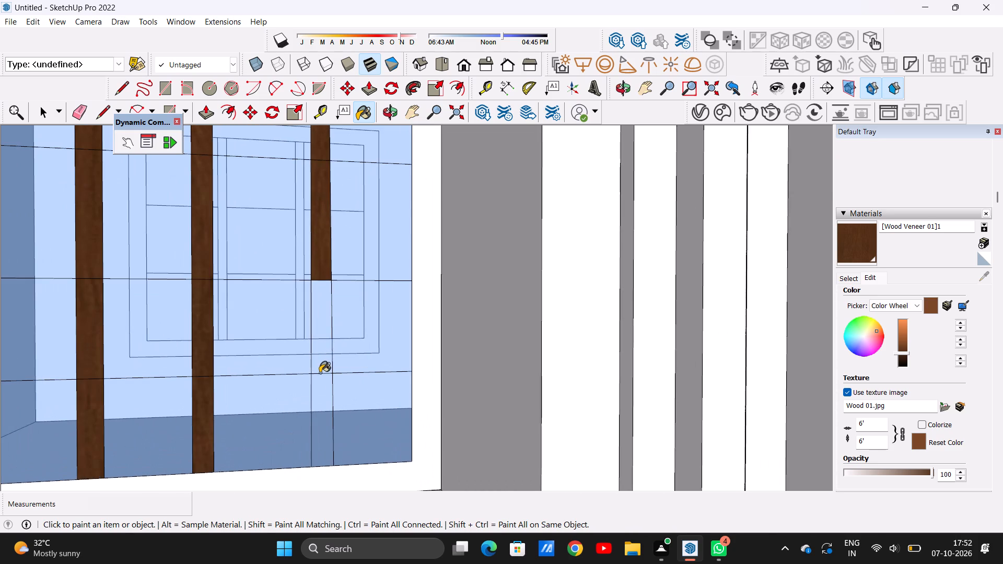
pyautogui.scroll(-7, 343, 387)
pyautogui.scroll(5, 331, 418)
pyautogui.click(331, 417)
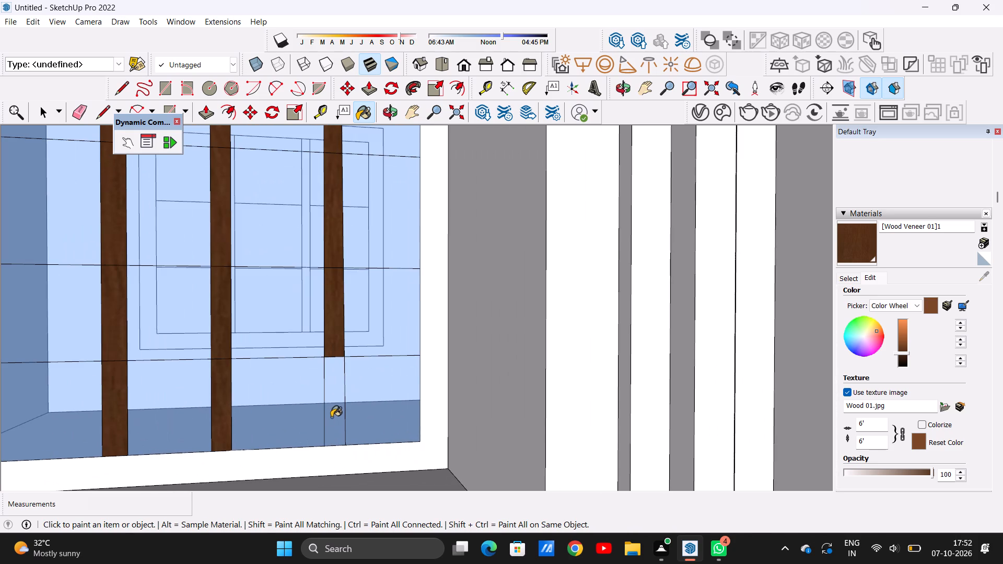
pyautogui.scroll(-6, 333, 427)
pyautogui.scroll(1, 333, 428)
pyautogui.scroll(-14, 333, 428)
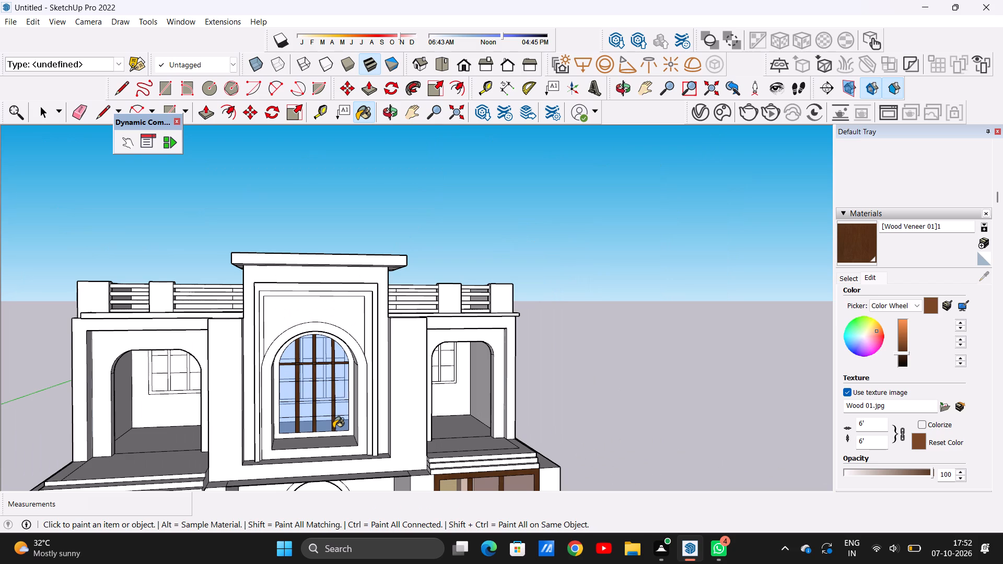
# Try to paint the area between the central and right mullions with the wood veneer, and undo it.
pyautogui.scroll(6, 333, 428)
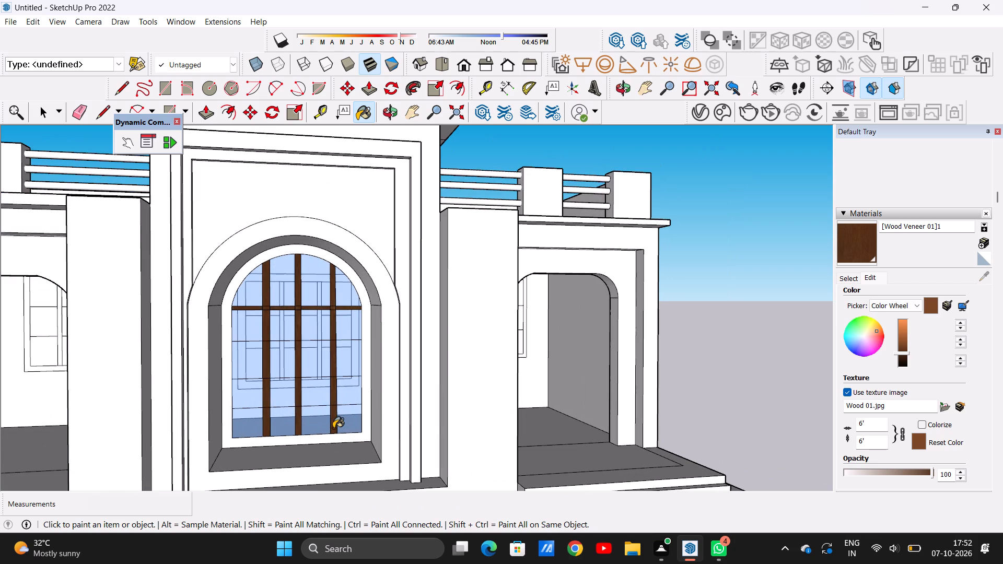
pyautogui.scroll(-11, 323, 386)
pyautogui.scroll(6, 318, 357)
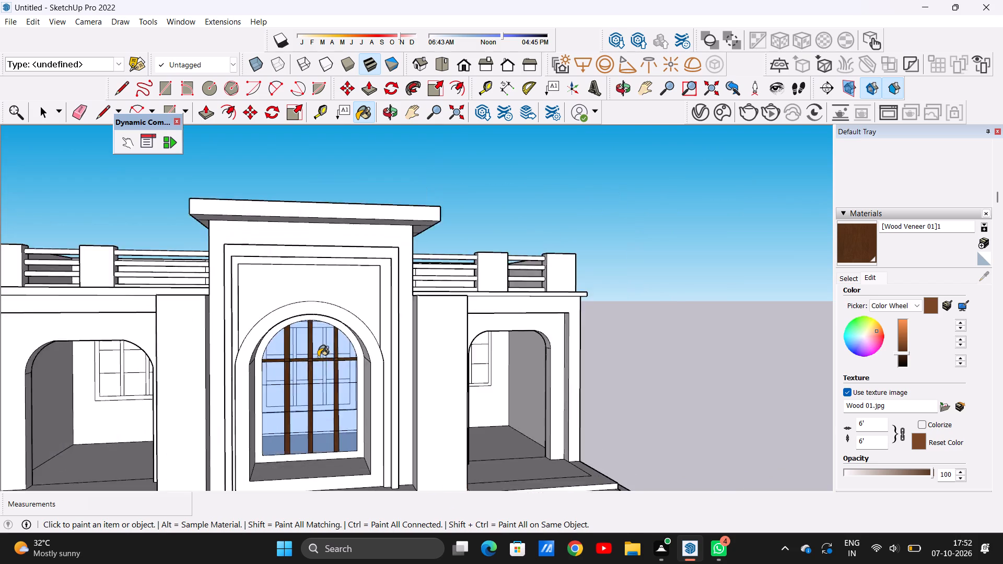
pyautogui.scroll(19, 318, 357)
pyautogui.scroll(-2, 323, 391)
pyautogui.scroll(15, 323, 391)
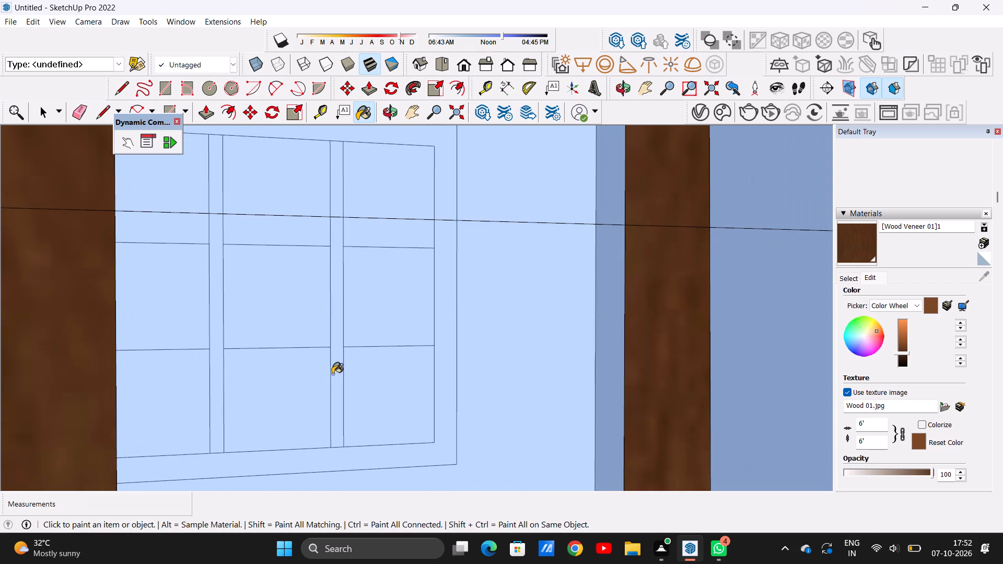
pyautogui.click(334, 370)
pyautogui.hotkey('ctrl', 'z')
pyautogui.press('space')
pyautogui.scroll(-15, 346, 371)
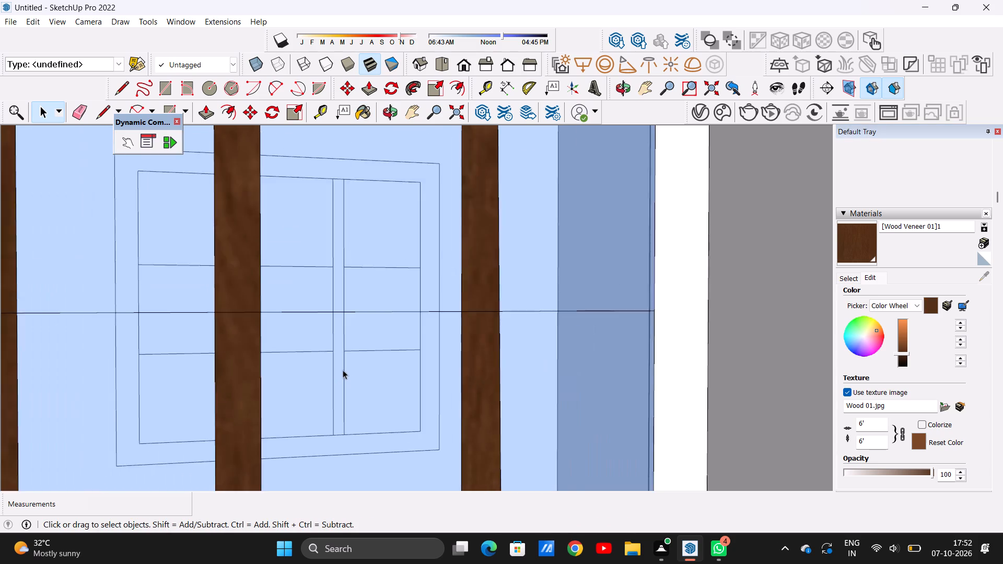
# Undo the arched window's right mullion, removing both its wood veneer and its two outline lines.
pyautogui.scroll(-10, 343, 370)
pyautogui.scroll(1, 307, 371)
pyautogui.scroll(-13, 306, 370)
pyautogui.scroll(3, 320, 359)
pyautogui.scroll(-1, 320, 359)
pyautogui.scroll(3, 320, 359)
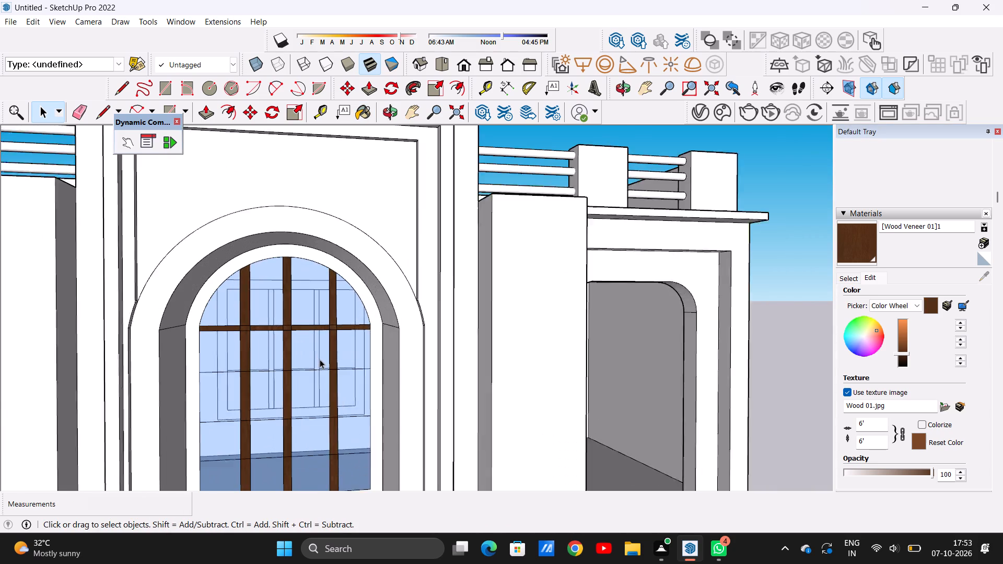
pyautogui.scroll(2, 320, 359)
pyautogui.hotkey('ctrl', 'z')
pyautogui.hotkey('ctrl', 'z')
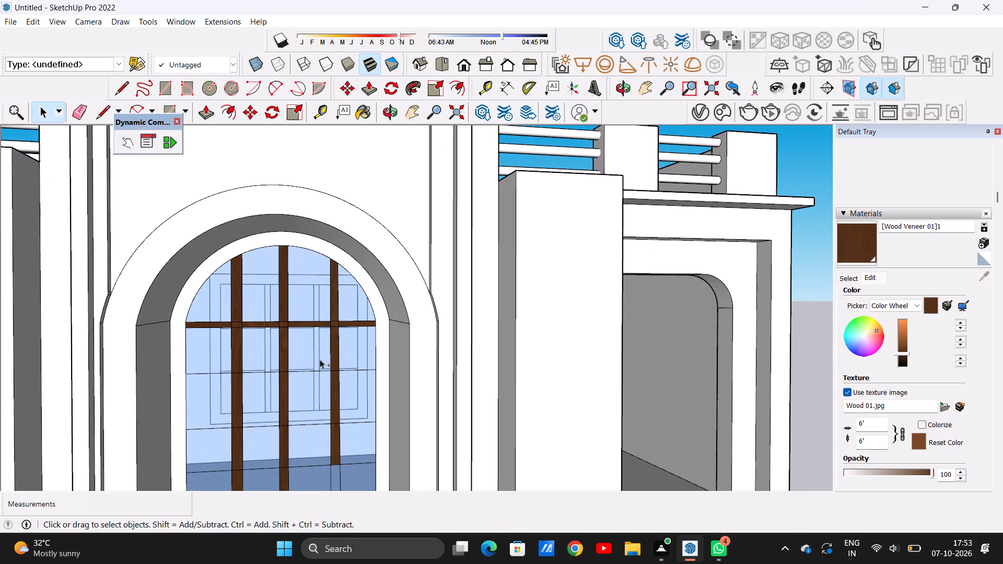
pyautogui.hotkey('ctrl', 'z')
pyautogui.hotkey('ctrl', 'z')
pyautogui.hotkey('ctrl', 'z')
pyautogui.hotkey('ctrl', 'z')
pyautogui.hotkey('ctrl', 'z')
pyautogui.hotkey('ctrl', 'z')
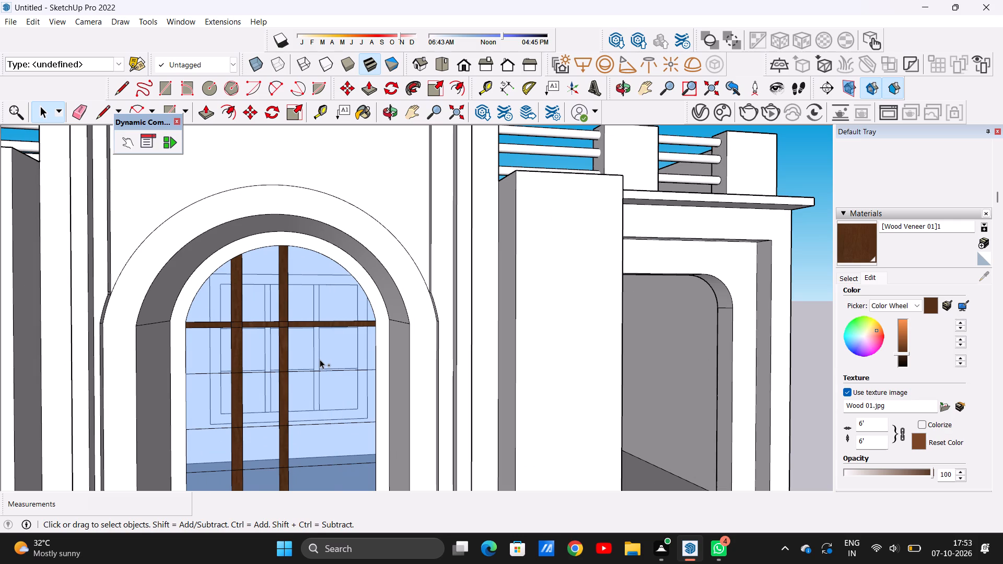
# Undo the arched window's left and central mullions and its wood horizontal bar, back to the single grid lines on the glass.
pyautogui.hotkey('ctrl', 'z')
pyautogui.hotkey('ctrl', 'z')
pyautogui.hotkey('ctrl', 'z')
pyautogui.hotkey('ctrl', 'z')
pyautogui.hotkey('ctrl', 'z')
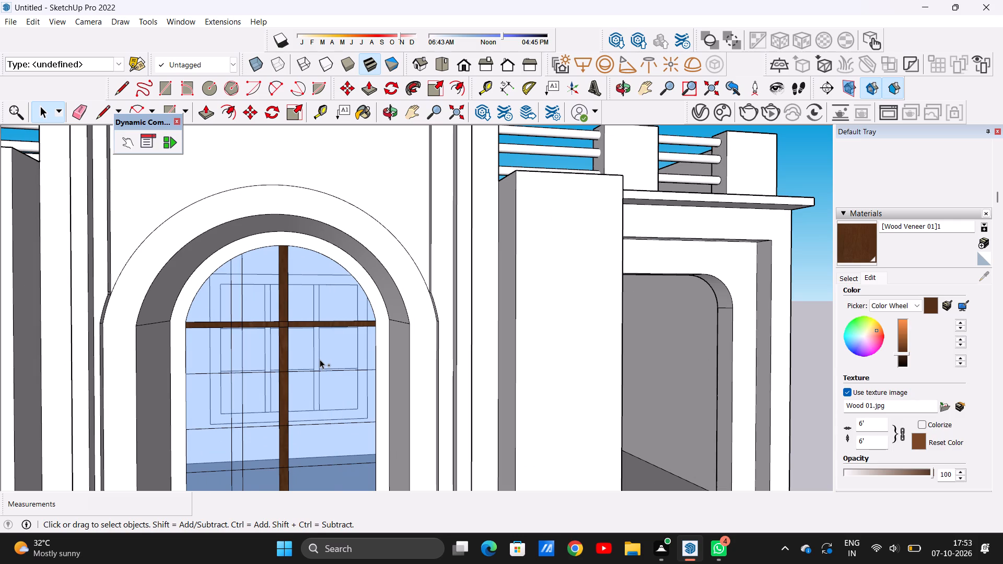
pyautogui.hotkey('ctrl', 'z')
pyautogui.hotkey('ctrl', 'z')
pyautogui.hotkey('ctrl', 'z')
pyautogui.hotkey('ctrl', 'z')
pyautogui.hotkey('ctrl', 'z')
pyautogui.hotkey('ctrl', 'z')
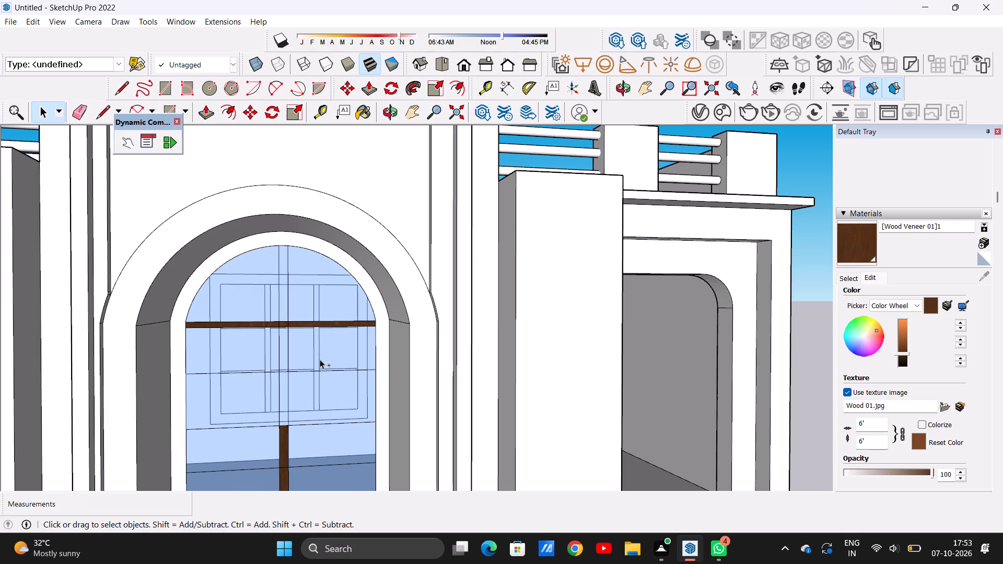
pyautogui.hotkey('ctrl', 'z')
pyautogui.hotkey('ctrl', 'z')
pyautogui.hotkey('ctrl', 'z')
pyautogui.hotkey('ctrl', 'z')
pyautogui.hotkey('ctrl', 'z')
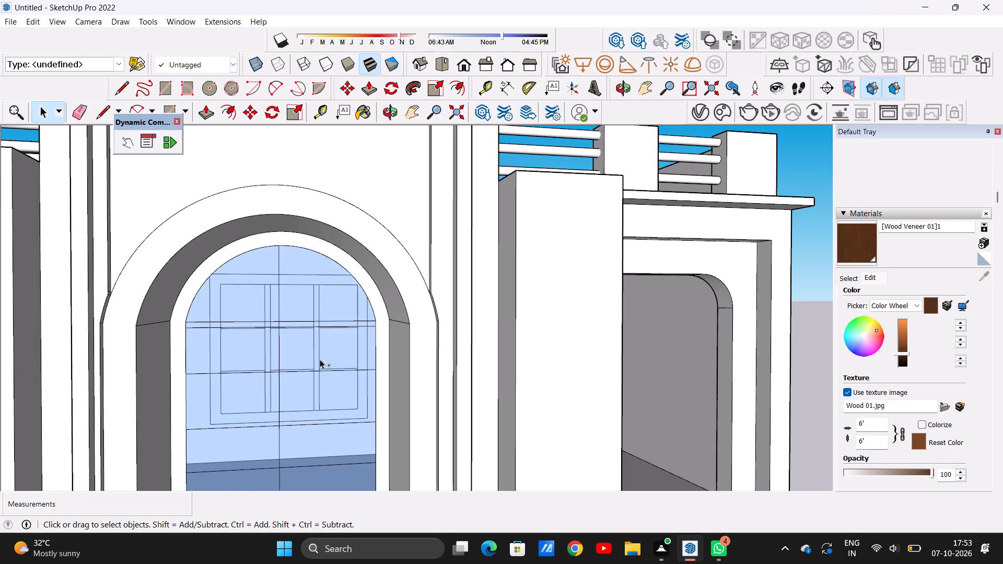
pyautogui.hotkey('ctrl', 'z')
# Erase the upper and middle grid lines from the arched window's glass, including the vertical centre line segments between them.
pyautogui.scroll(-11, 291, 357)
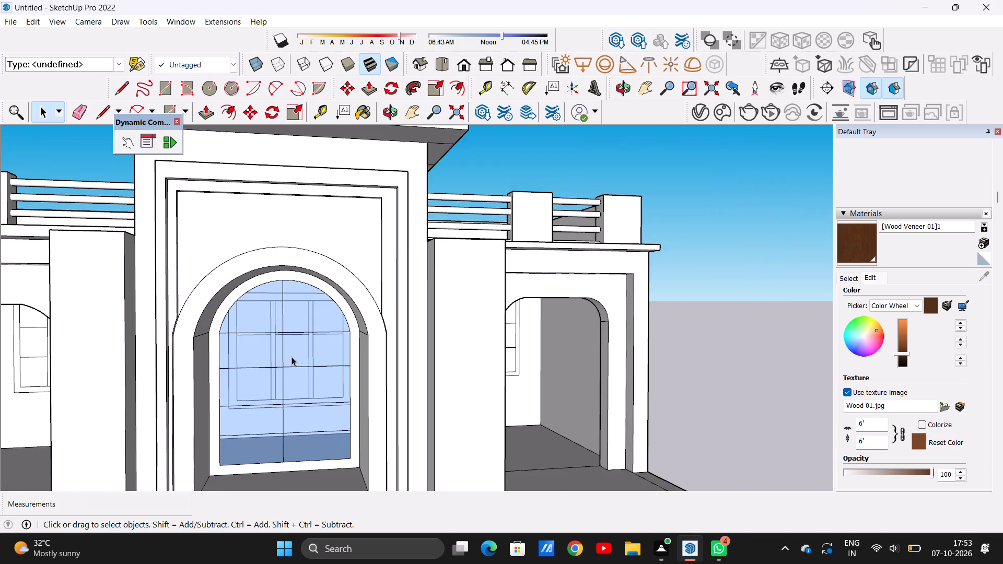
pyautogui.click(308, 370)
pyautogui.scroll(12, 308, 370)
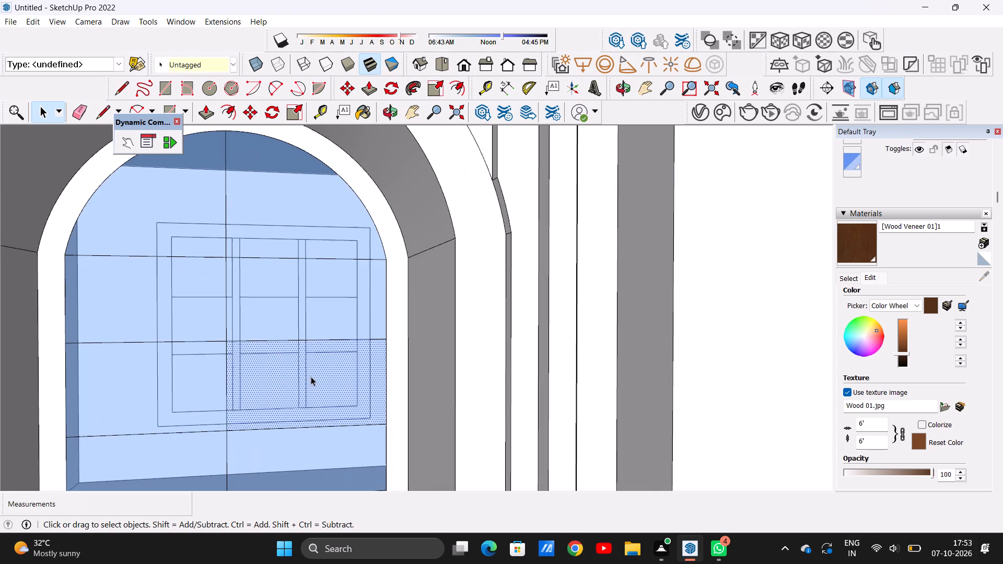
pyautogui.scroll(-5, 311, 377)
pyautogui.click(311, 331)
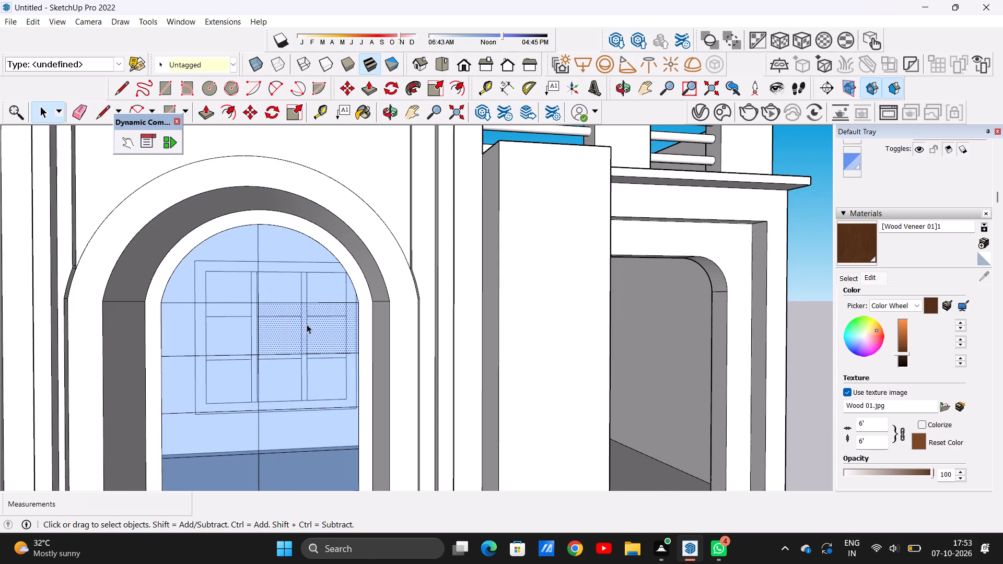
pyautogui.scroll(-6, 304, 336)
pyautogui.scroll(11, 304, 356)
pyautogui.press('e')
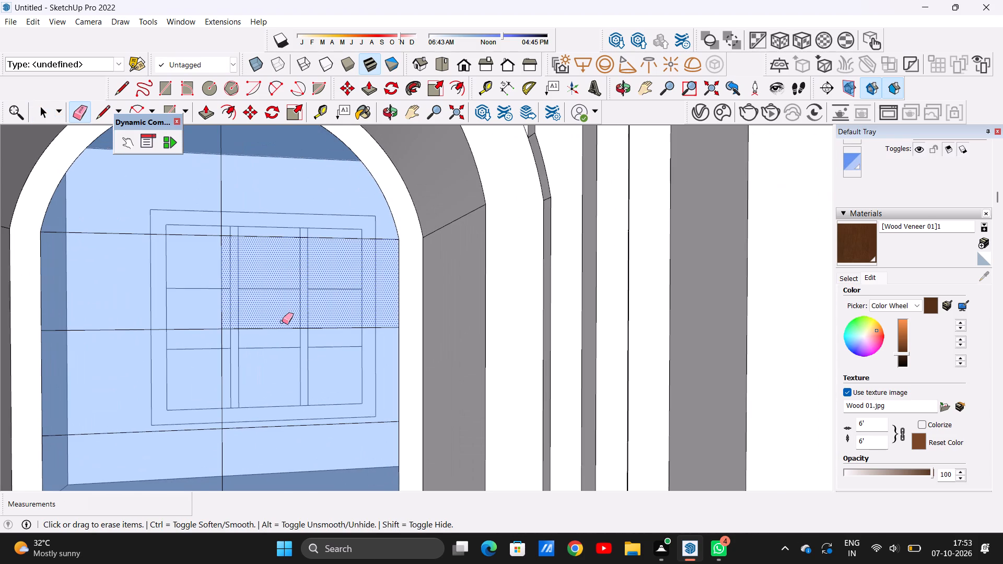
pyautogui.scroll(-15, 279, 381)
pyautogui.scroll(1, 287, 351)
pyautogui.scroll(-5, 287, 351)
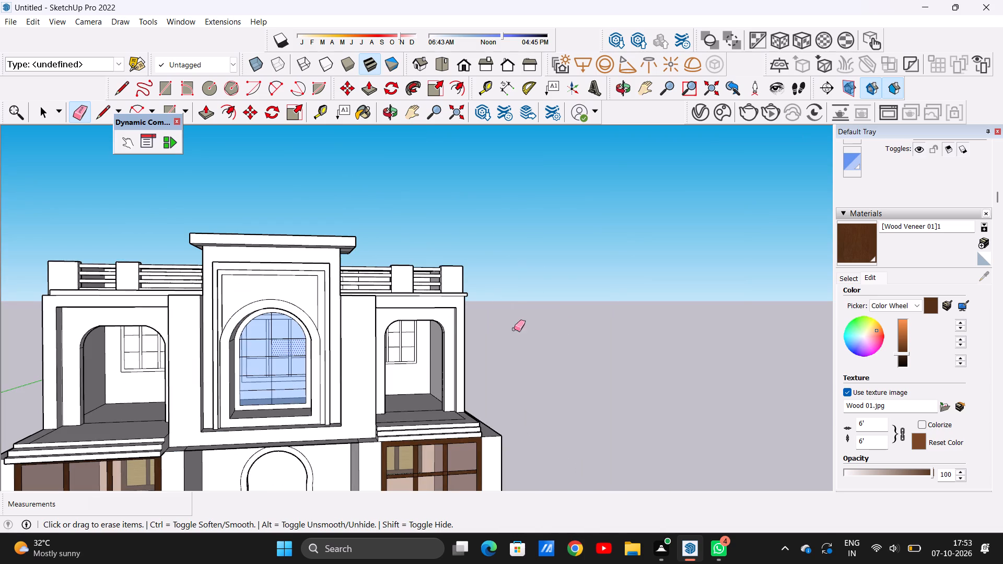
pyautogui.click(598, 329)
pyautogui.scroll(17, 250, 354)
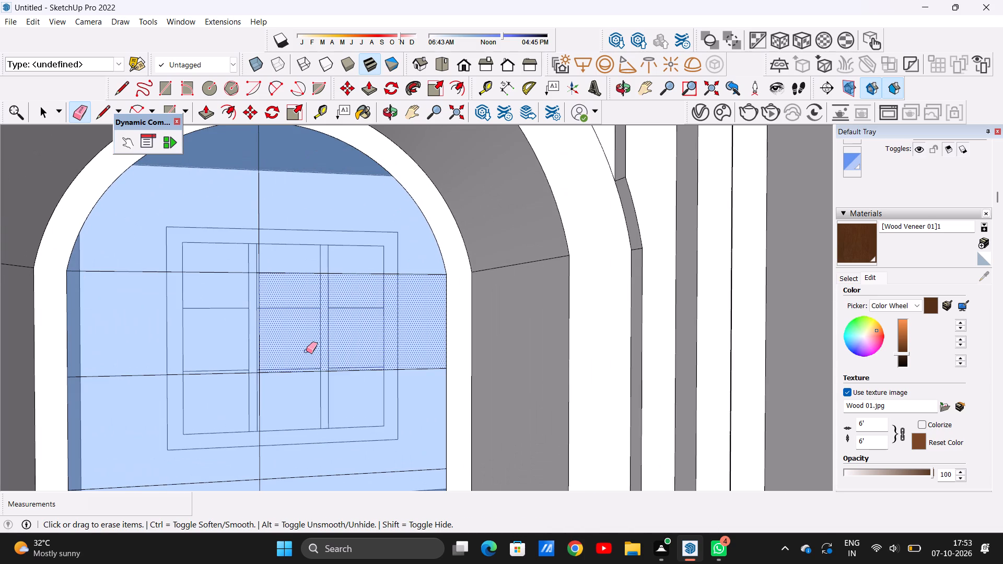
pyautogui.scroll(-15, 267, 283)
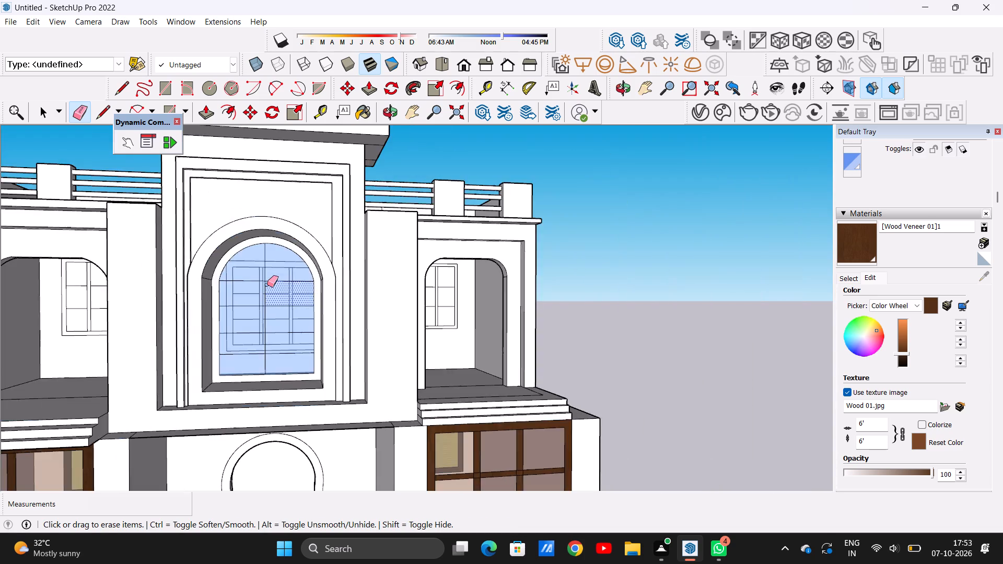
pyautogui.scroll(9, 235, 285)
pyautogui.scroll(-1, 286, 267)
pyautogui.scroll(4, 287, 267)
pyautogui.moveTo(320, 222); pyautogui.dragTo(299, 230)
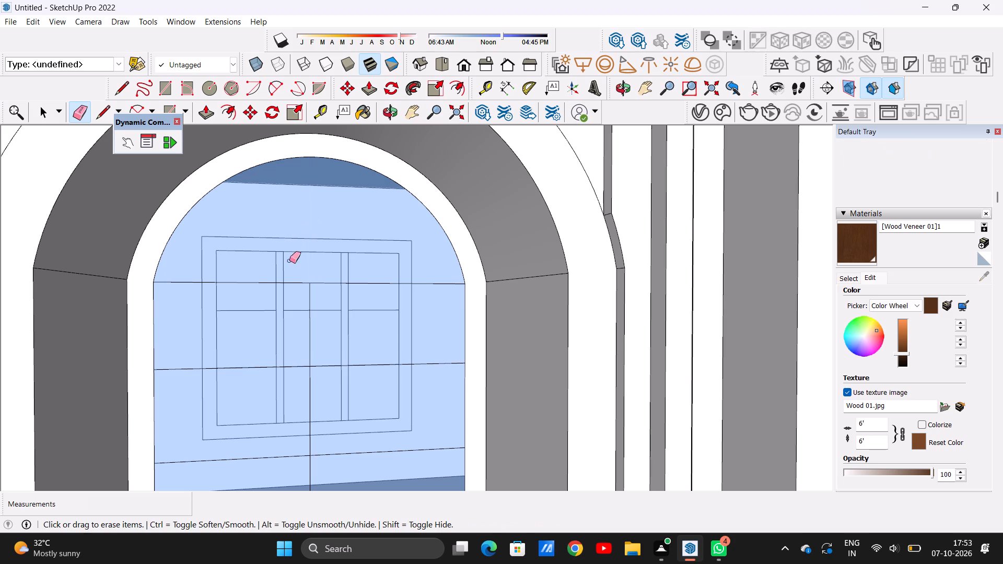
pyautogui.moveTo(289, 262); pyautogui.dragTo(288, 288)
pyautogui.moveTo(347, 280); pyautogui.dragTo(345, 296)
pyautogui.moveTo(325, 318); pyautogui.dragTo(302, 325)
pyautogui.moveTo(351, 356); pyautogui.dragTo(351, 359)
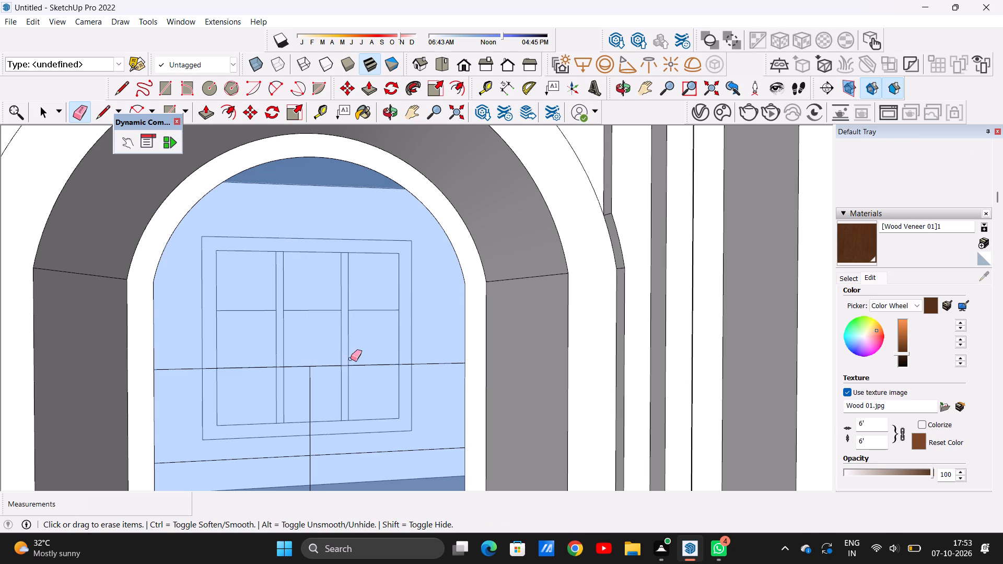
pyautogui.moveTo(351, 359); pyautogui.dragTo(351, 378)
pyautogui.moveTo(295, 363); pyautogui.dragTo(294, 382)
pyautogui.moveTo(320, 387); pyautogui.dragTo(305, 389)
# Erase the remaining lower vertical and horizontal grid lines from the arched window's glass, leaving one undivided pane.
pyautogui.scroll(-6, 323, 331)
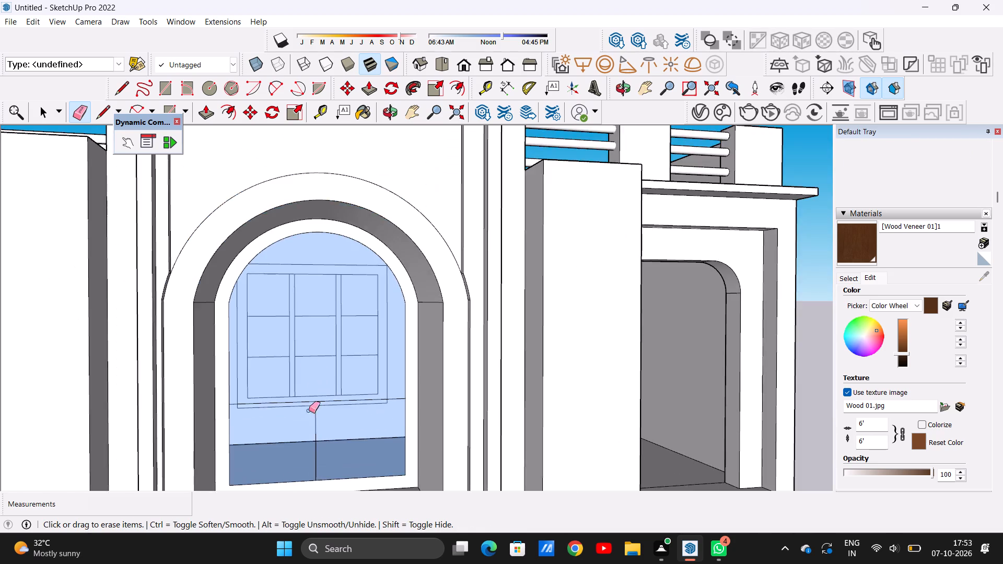
pyautogui.scroll(1, 313, 418)
pyautogui.scroll(-1, 315, 421)
pyautogui.scroll(4, 316, 422)
pyautogui.moveTo(307, 426); pyautogui.dragTo(327, 430)
pyautogui.scroll(-11, 336, 414)
pyautogui.scroll(2, 328, 433)
pyautogui.scroll(-1, 328, 435)
pyautogui.scroll(5, 328, 435)
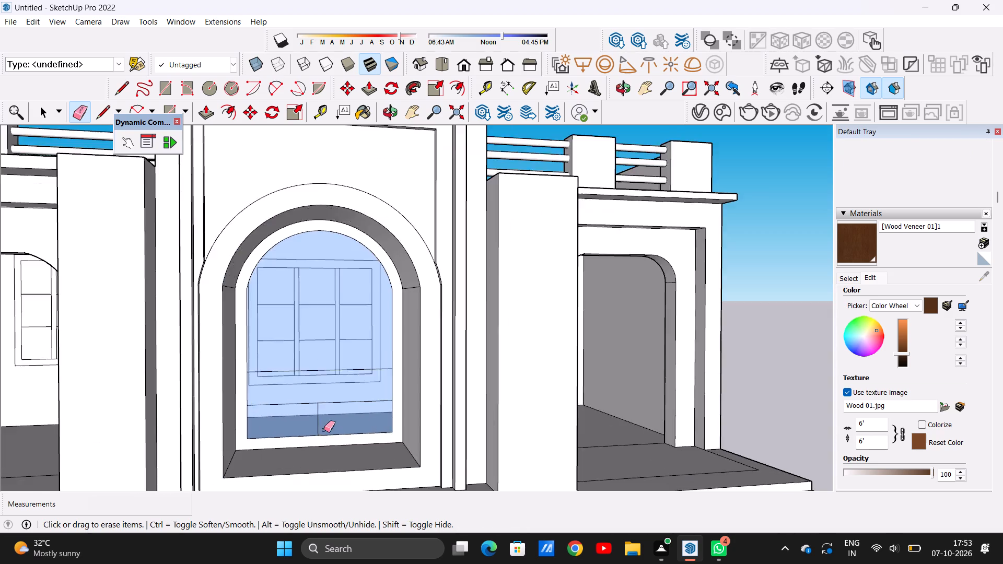
pyautogui.scroll(6, 324, 430)
pyautogui.moveTo(298, 403); pyautogui.dragTo(315, 405)
pyautogui.moveTo(333, 368); pyautogui.dragTo(333, 380)
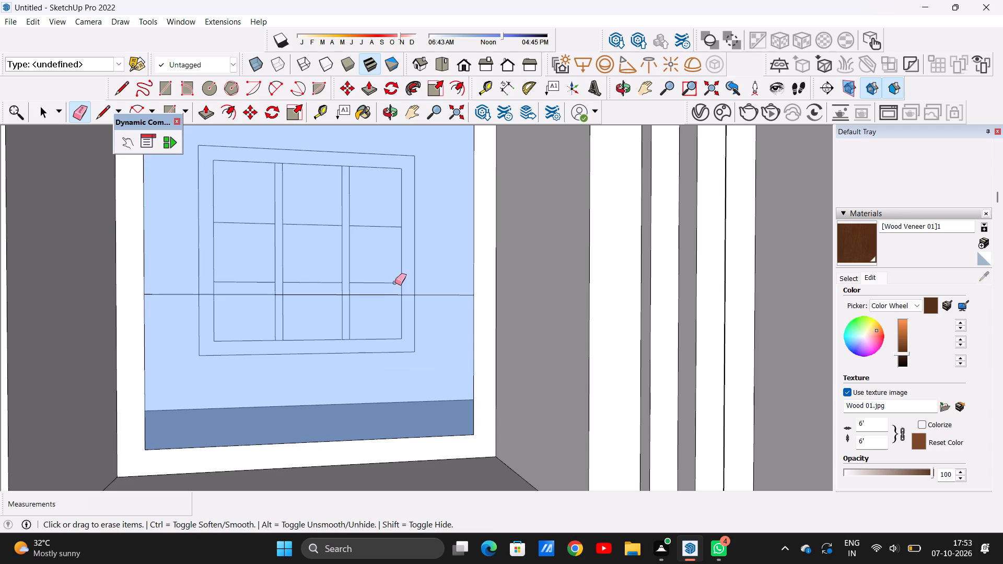
pyautogui.moveTo(395, 293); pyautogui.dragTo(395, 308)
# Delete the upper arched window's glass pane to open the arch onto the room behind.
pyautogui.press('space')
pyautogui.scroll(-15, 319, 371)
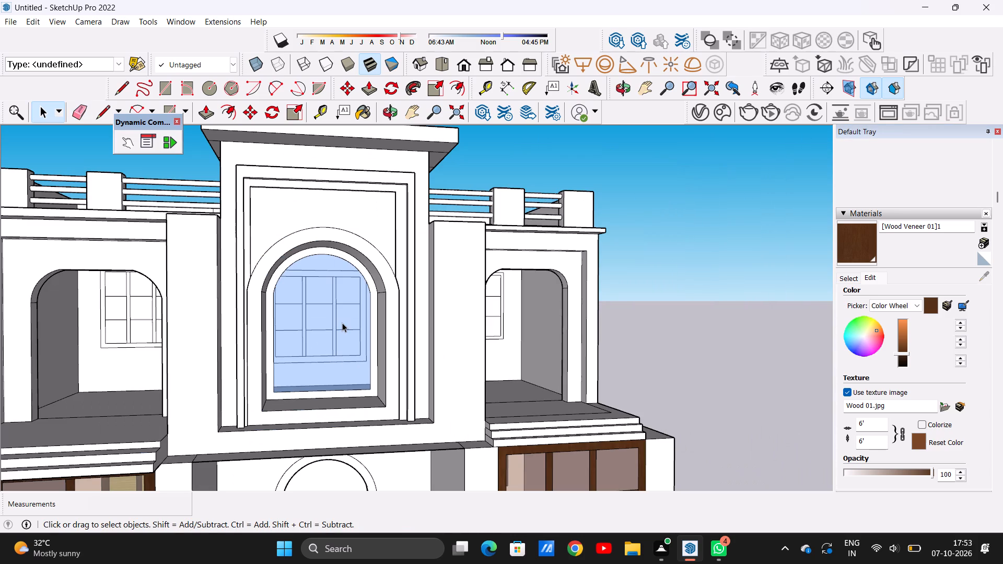
pyautogui.click(342, 323)
pyautogui.scroll(-1, 342, 323)
pyautogui.scroll(6, 342, 323)
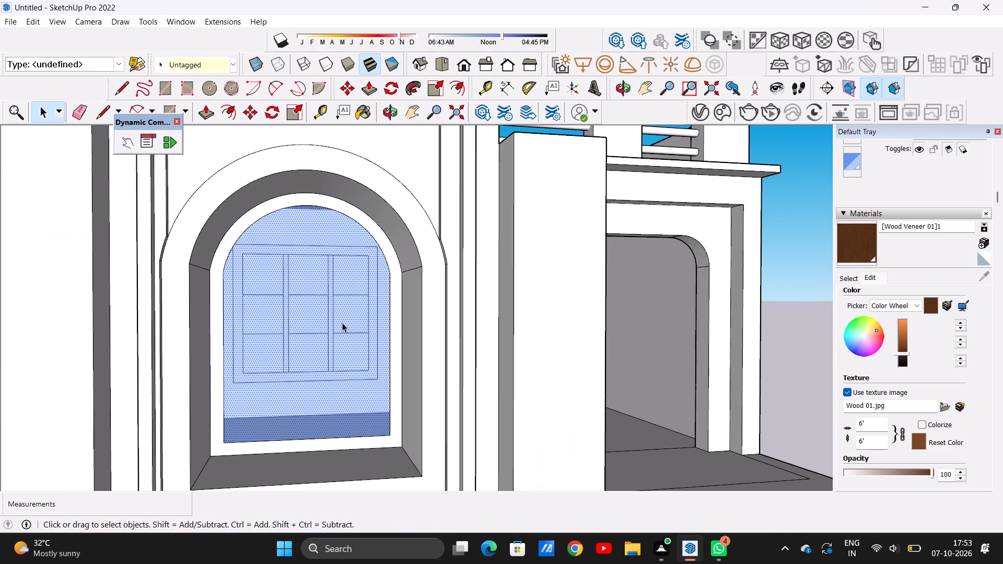
pyautogui.press('Delete')
pyautogui.scroll(6, 326, 322)
pyautogui.scroll(-5, 321, 326)
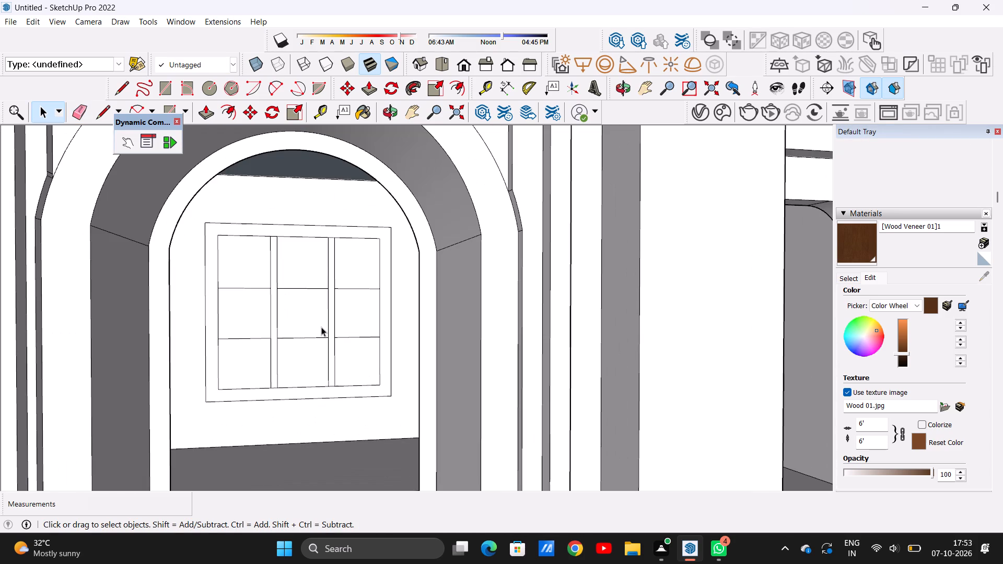
# Paint the back wall and the ceiling of the room behind the arched opening with Color B03 from the Colors collection.
pyautogui.scroll(3, 319, 339)
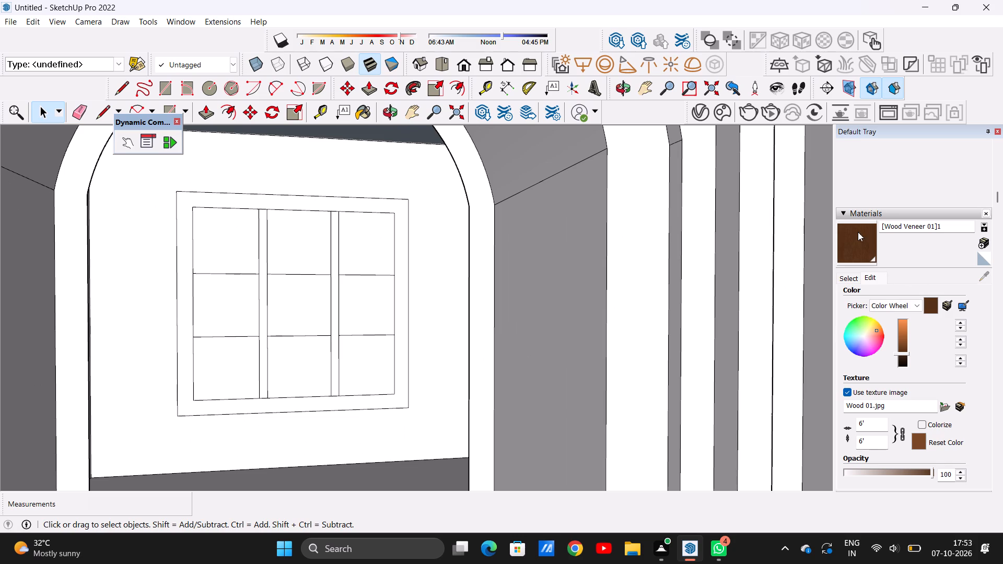
pyautogui.click(847, 280)
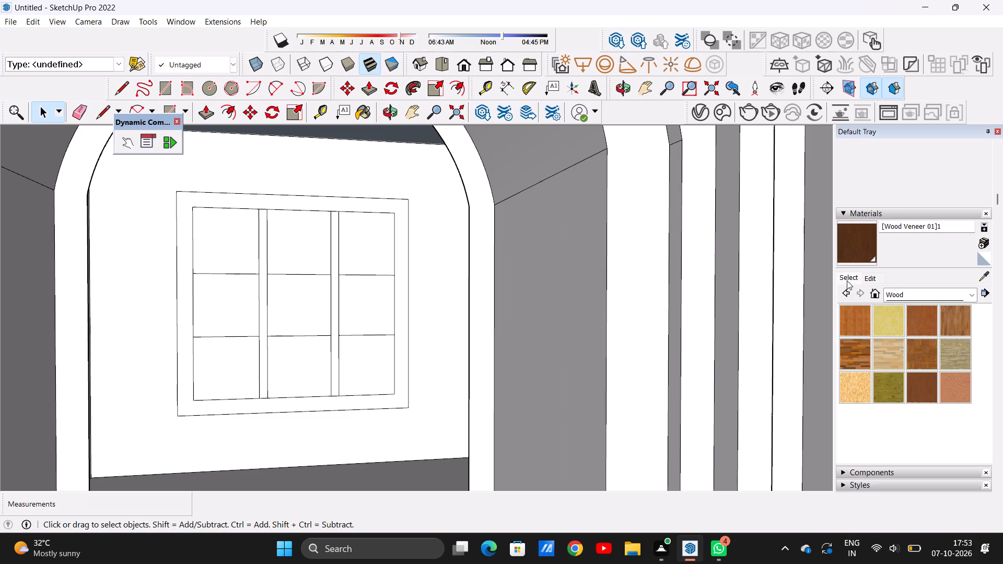
pyautogui.click(970, 297)
pyautogui.click(961, 341)
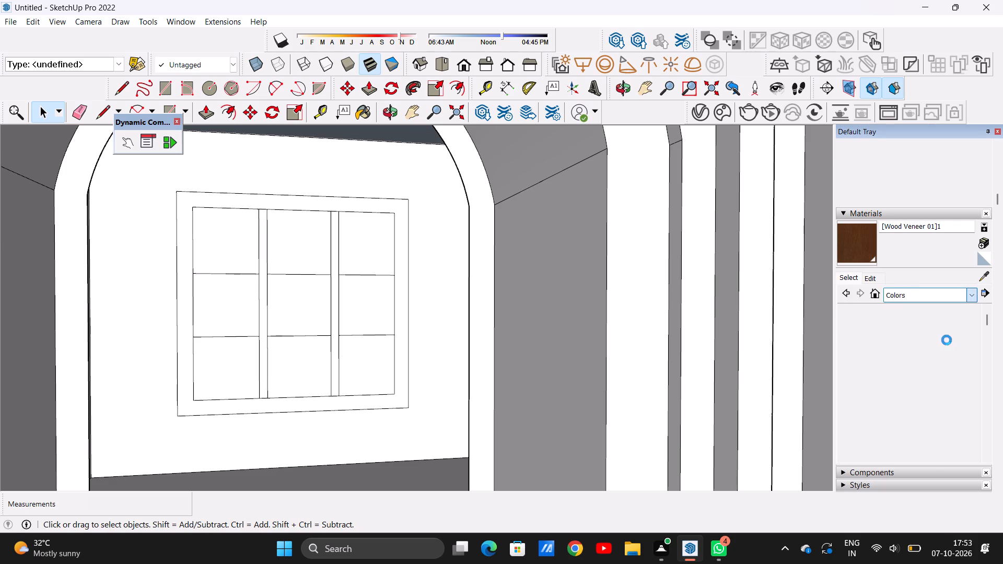
pyautogui.click(925, 387)
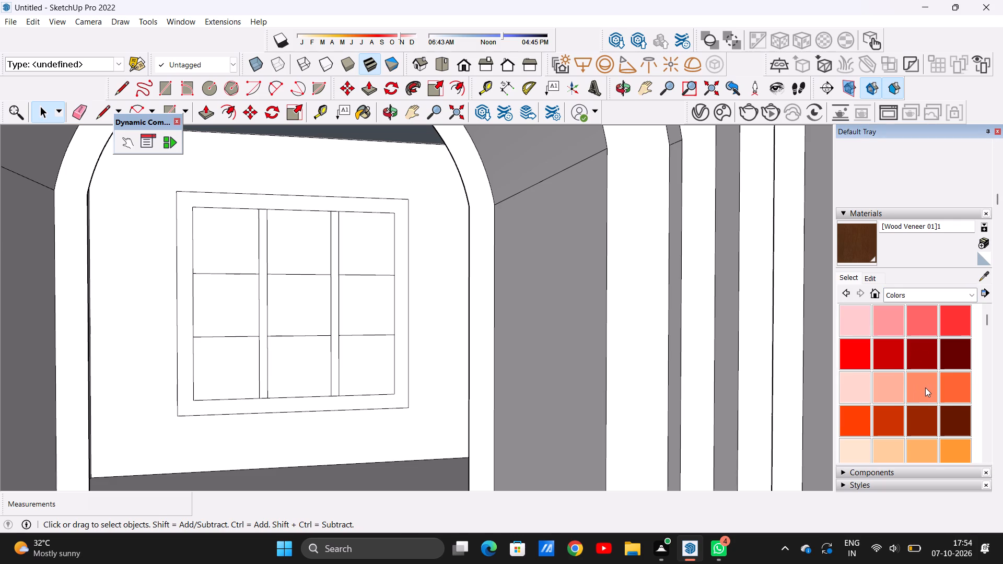
pyautogui.scroll(-3, 925, 388)
pyautogui.click(447, 304)
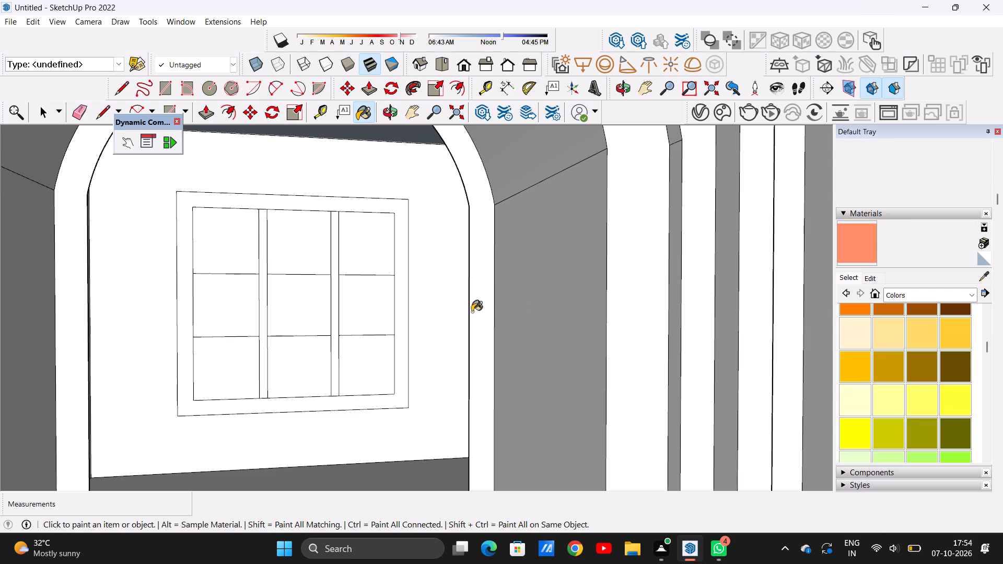
pyautogui.scroll(-1, 481, 318)
pyautogui.click(433, 310)
pyautogui.scroll(6, 430, 310)
pyautogui.scroll(-5, 444, 317)
pyautogui.scroll(1, 445, 317)
pyautogui.scroll(-6, 445, 317)
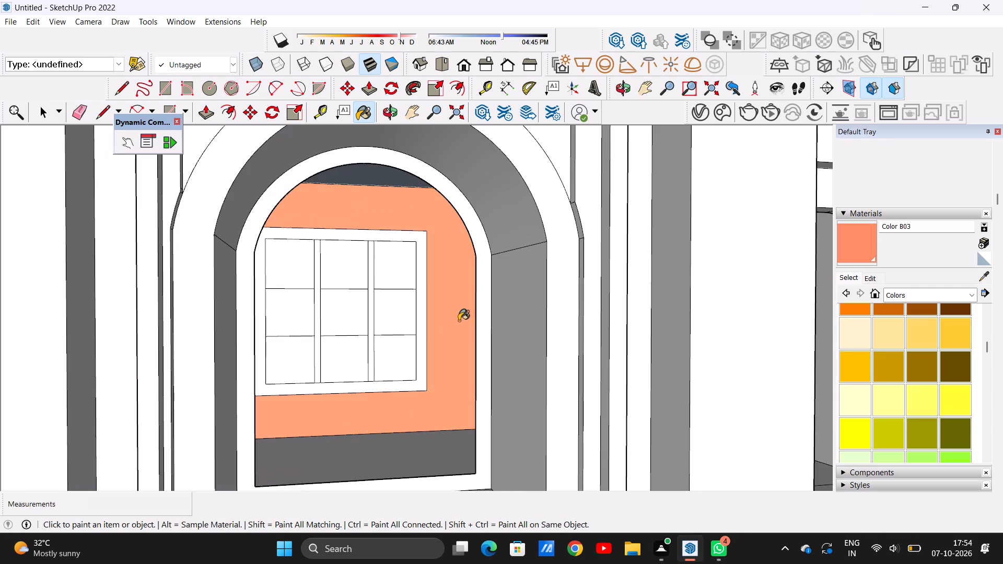
pyautogui.scroll(3, 465, 315)
pyautogui.scroll(-4, 456, 312)
pyautogui.scroll(7, 433, 280)
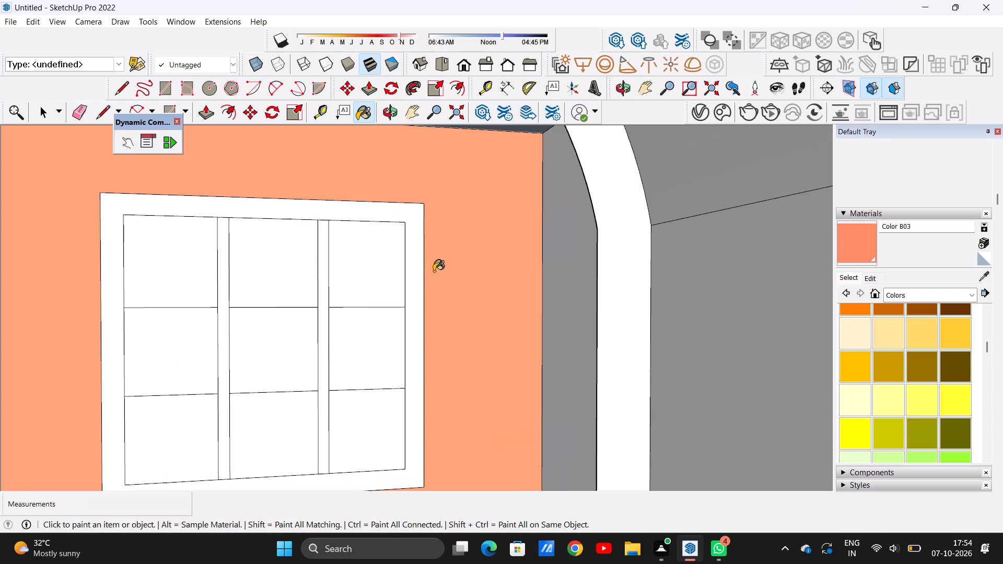
pyautogui.scroll(-8, 405, 211)
pyautogui.click(370, 160)
pyautogui.scroll(-3, 399, 209)
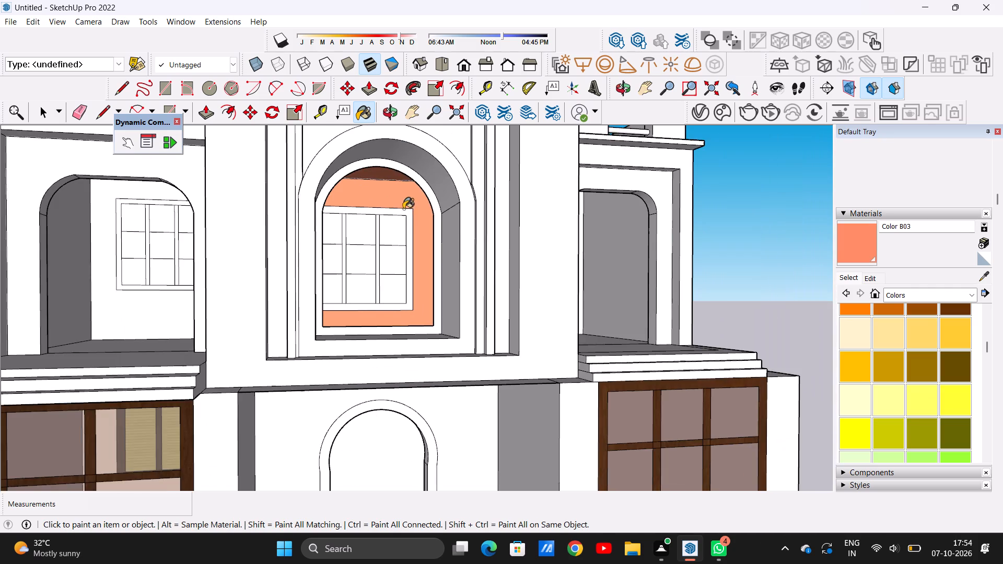
# Paint both side walls of the room behind the arched opening with Color B03.
pyautogui.moveTo(410, 228); pyautogui.dragTo(483, 244, button='middle')
pyautogui.scroll(6, 426, 235)
pyautogui.click(426, 235)
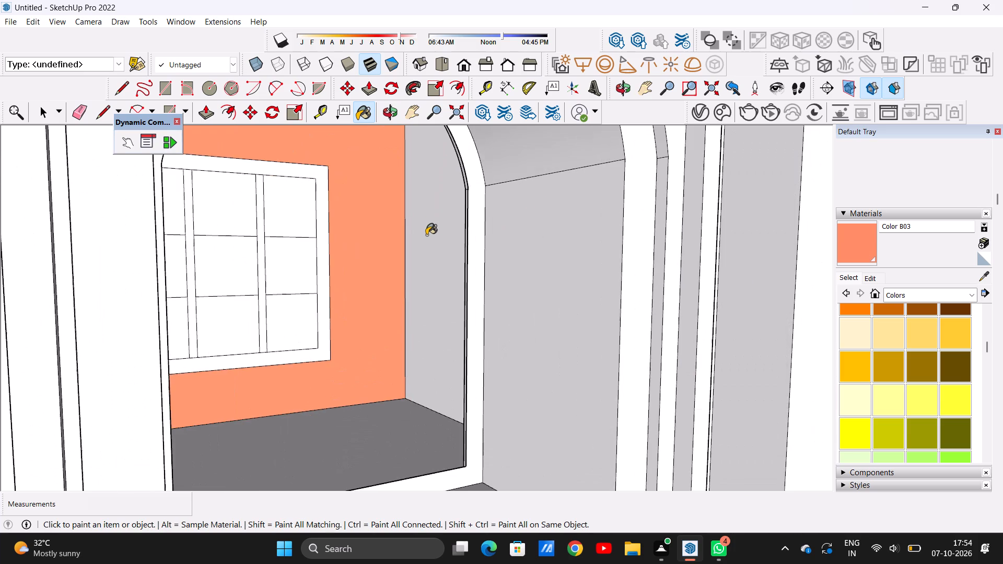
pyautogui.scroll(-5, 388, 224)
pyautogui.middleClick(394, 227)
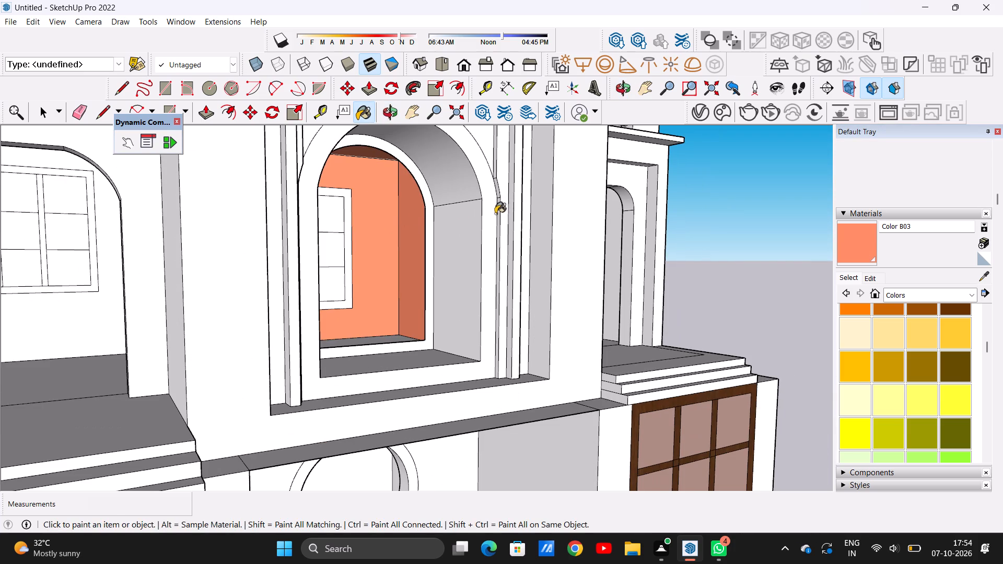
pyautogui.scroll(-5, 499, 227)
pyautogui.moveTo(511, 225); pyautogui.dragTo(366, 224, button='middle')
pyautogui.scroll(7, 364, 216)
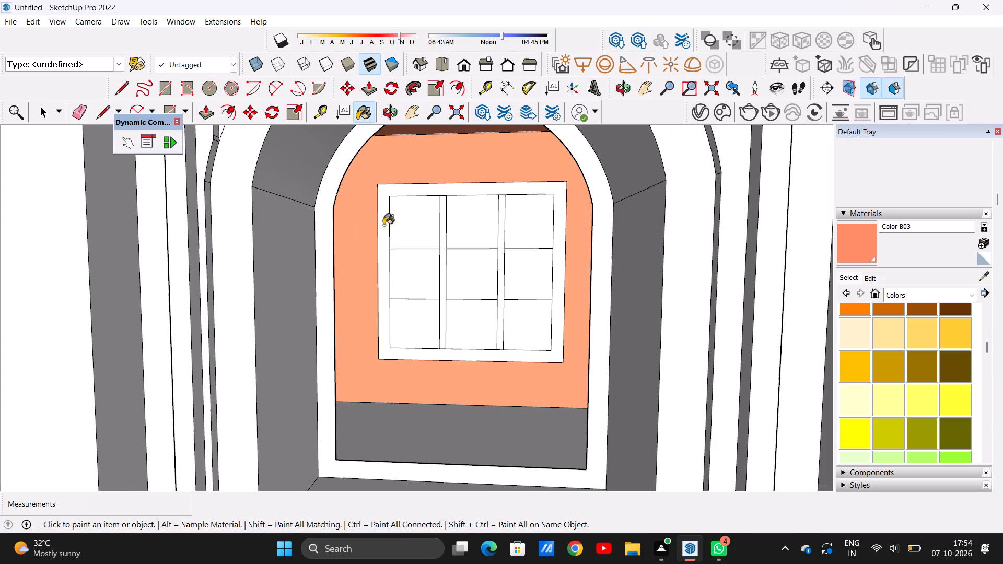
pyautogui.moveTo(446, 233); pyautogui.dragTo(290, 242, button='middle')
pyautogui.moveTo(277, 237); pyautogui.dragTo(358, 244, button='middle')
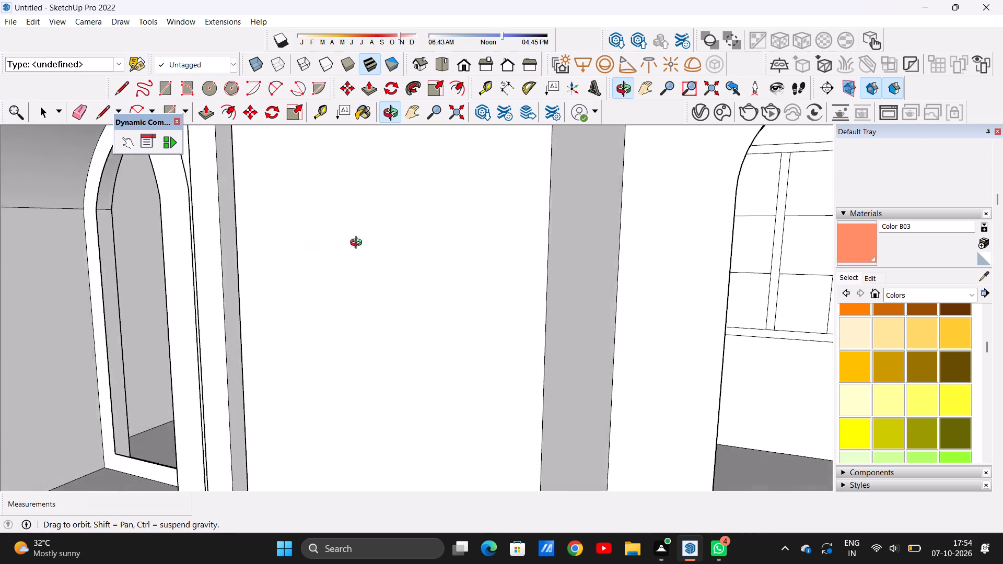
pyautogui.moveTo(358, 244); pyautogui.dragTo(390, 240, button='middle')
pyautogui.scroll(-5, 332, 249)
pyautogui.scroll(6, 158, 244)
pyautogui.scroll(-3, 172, 252)
pyautogui.click(179, 254)
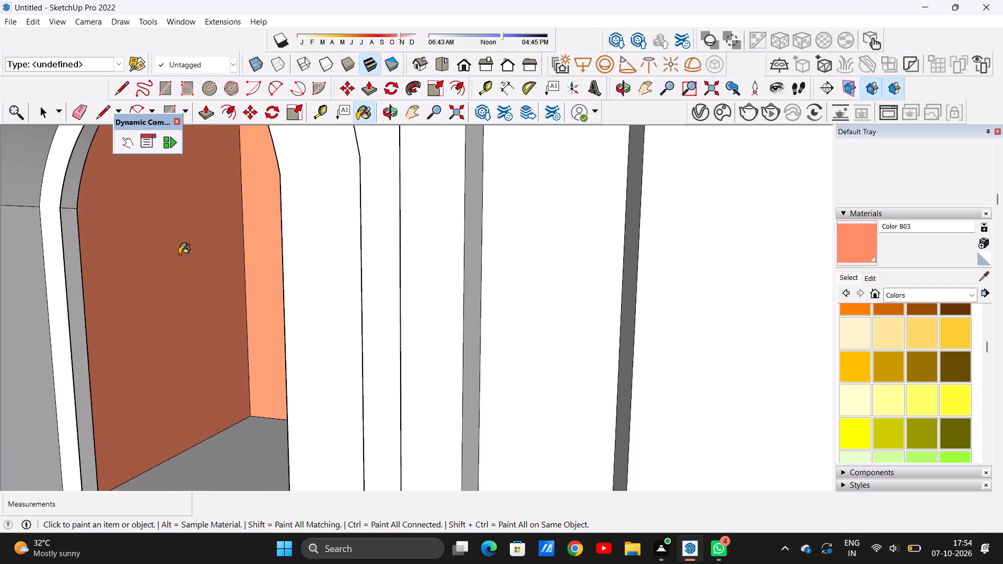
# Repaint the room's back wall around the inner window with Formica Beige from the Synthetic Surfaces collection.
pyautogui.scroll(-6, 180, 261)
pyautogui.moveTo(217, 276); pyautogui.dragTo(349, 257, button='middle')
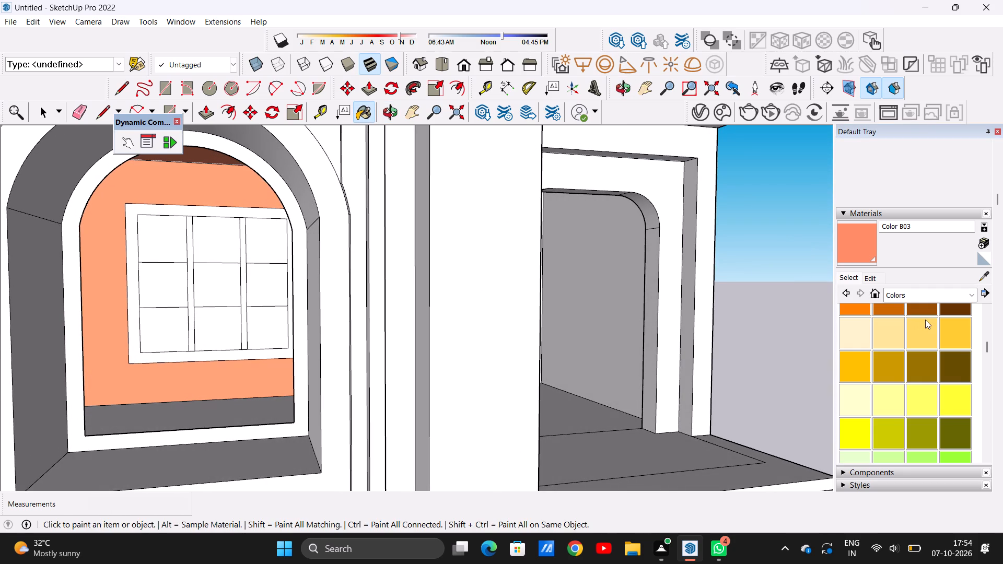
pyautogui.click(969, 298)
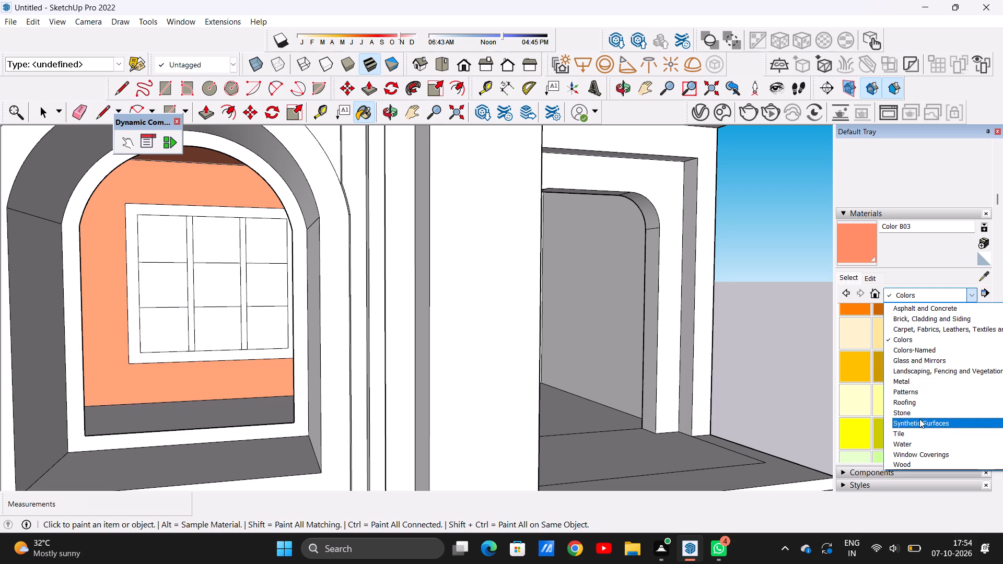
pyautogui.click(919, 421)
pyautogui.click(854, 315)
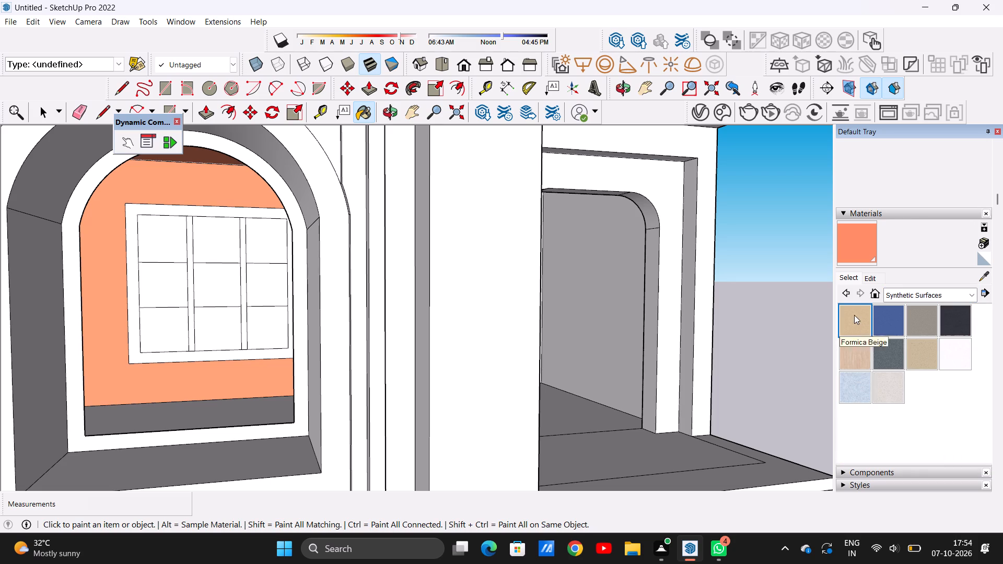
pyautogui.scroll(5, 257, 262)
pyautogui.click(257, 163)
pyautogui.scroll(-4, 291, 205)
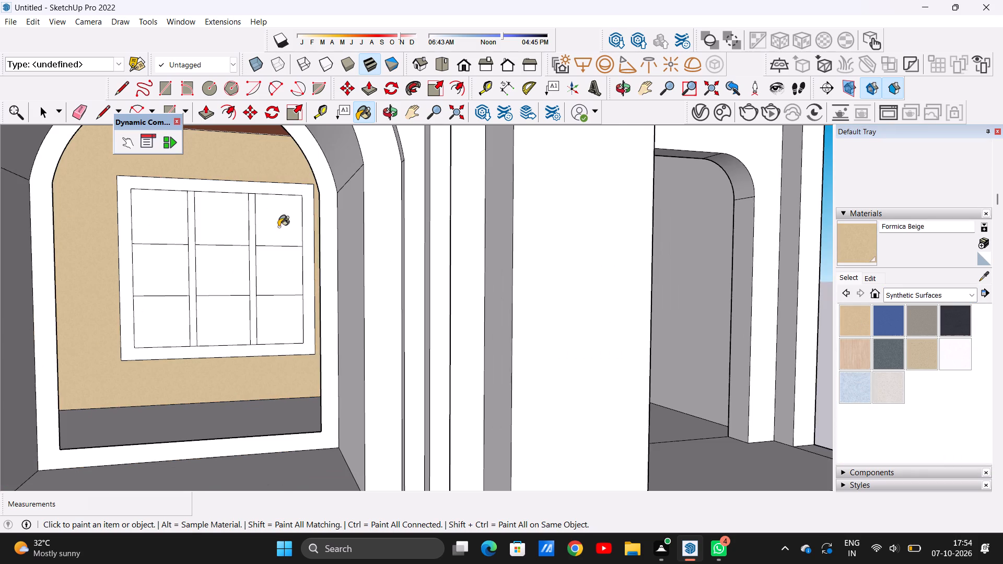
# Repaint the ceiling of the room behind the upper arched opening with Formica Beige.
pyautogui.moveTo(275, 314); pyautogui.dragTo(439, 311, button='middle')
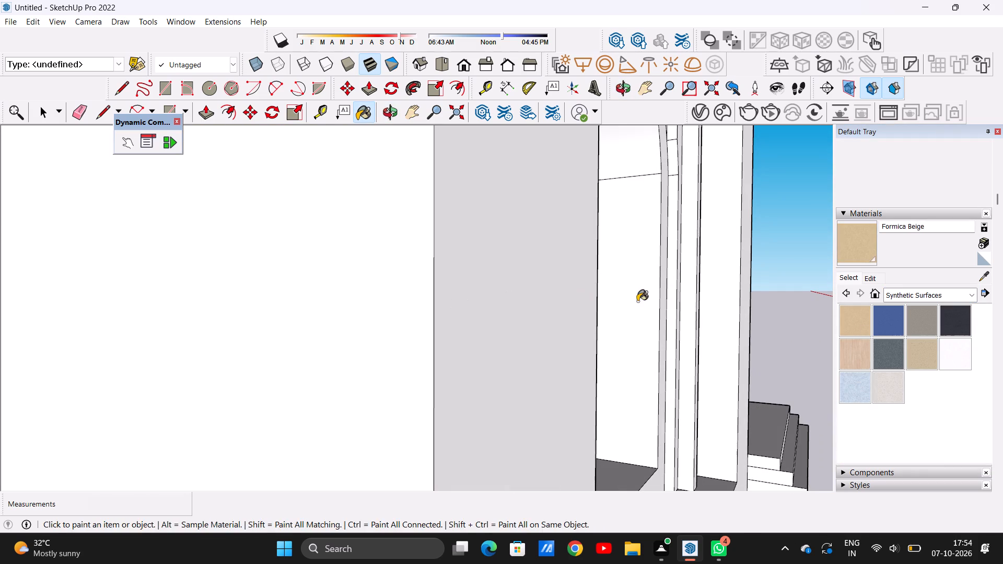
pyautogui.moveTo(637, 301); pyautogui.dragTo(495, 296, button='middle')
pyautogui.scroll(-11, 495, 296)
pyautogui.moveTo(427, 292); pyautogui.dragTo(425, 292, button='middle')
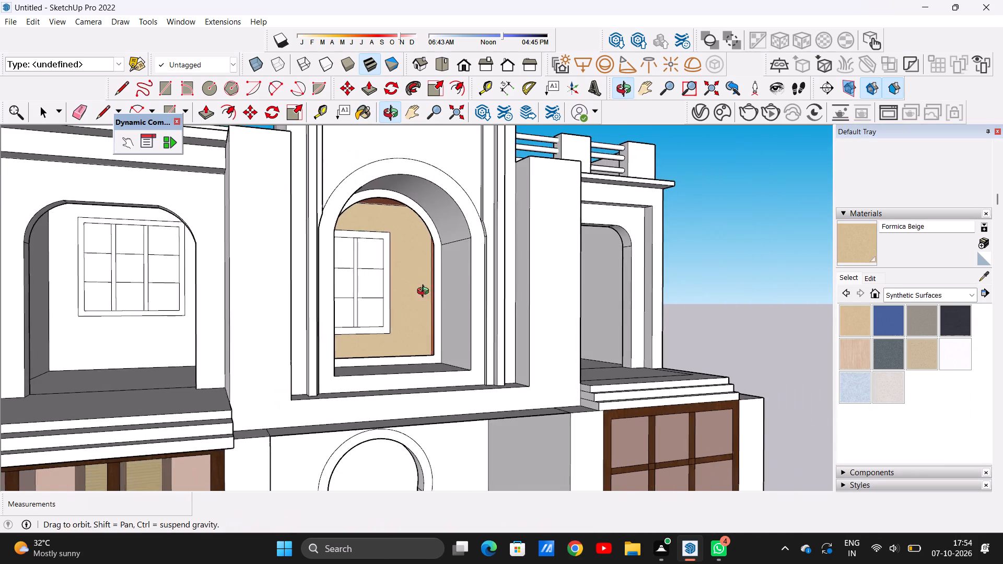
pyautogui.moveTo(425, 292); pyautogui.dragTo(348, 292, button='middle')
pyautogui.scroll(-2, 348, 292)
pyautogui.scroll(12, 376, 229)
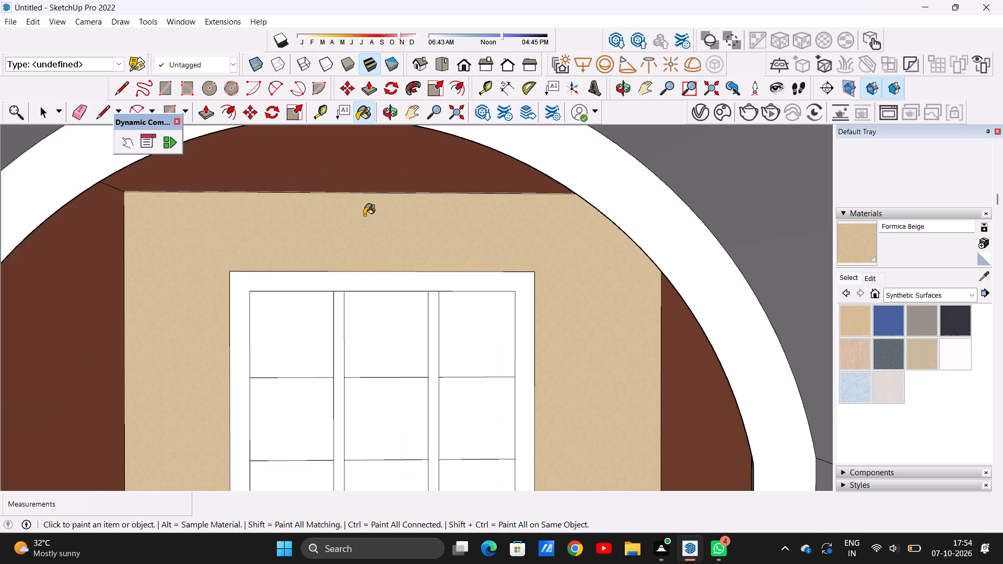
pyautogui.click(376, 169)
pyautogui.scroll(-20, 333, 283)
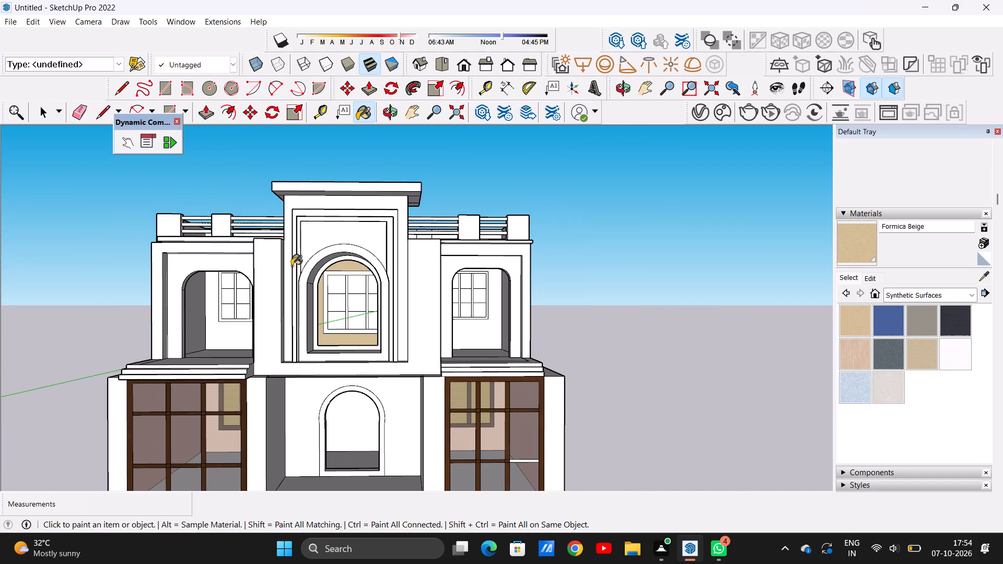
pyautogui.scroll(-3, 330, 273)
pyautogui.scroll(3, 373, 311)
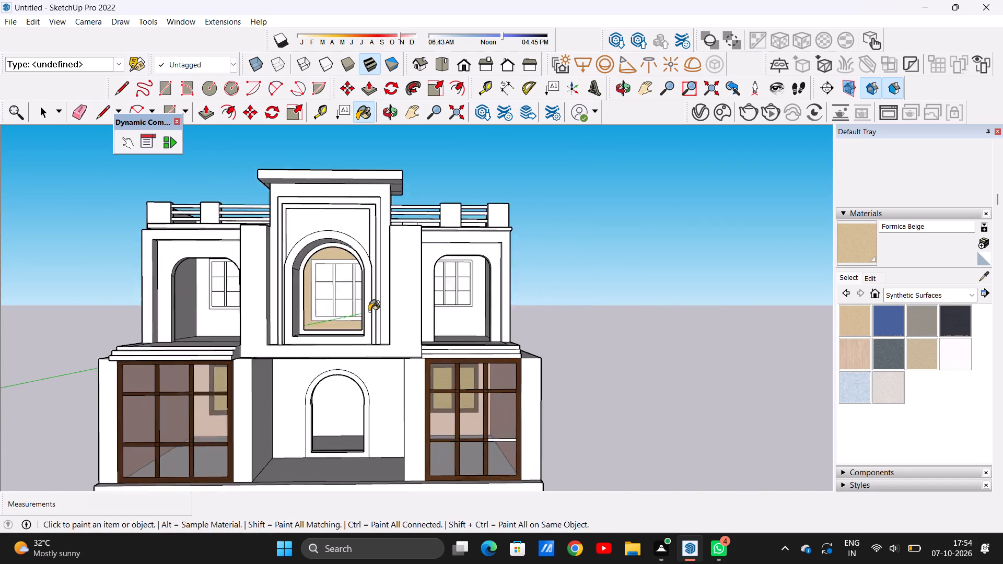
pyautogui.scroll(3, 369, 311)
pyautogui.moveTo(325, 324); pyautogui.dragTo(351, 333, button='middle')
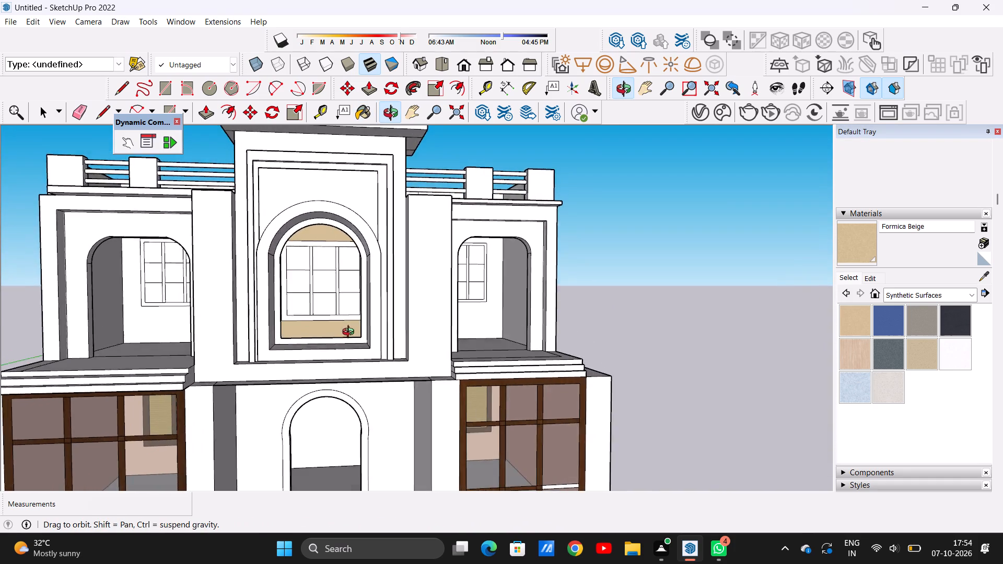
pyautogui.moveTo(351, 333); pyautogui.dragTo(351, 333, button='middle')
pyautogui.scroll(1, 341, 290)
pyautogui.scroll(-1, 341, 290)
pyautogui.scroll(2, 341, 290)
pyautogui.press('space')
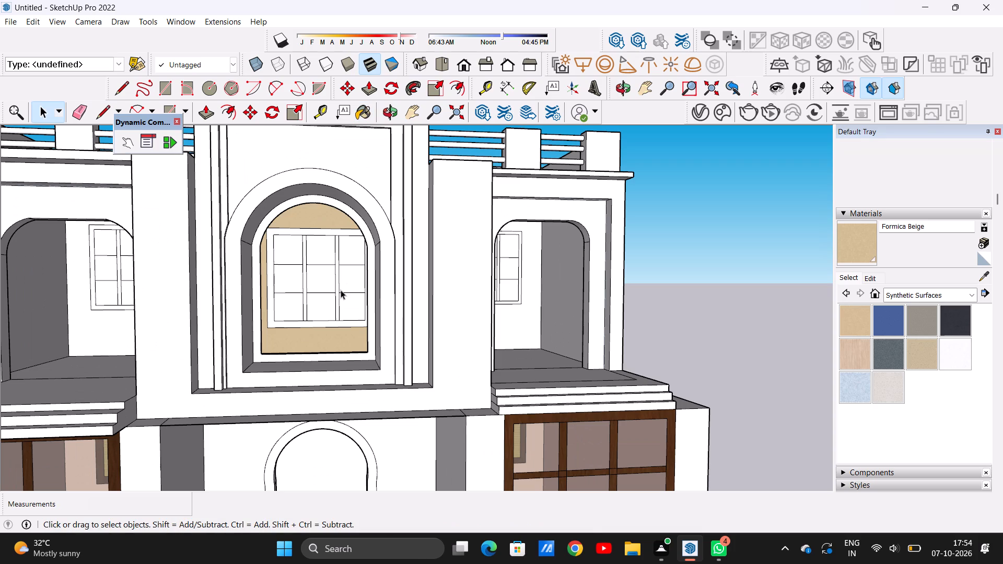
# Paint the outer frame of the room's inner window with Wood Veneer 01 from the Wood collection.
pyautogui.click(966, 297)
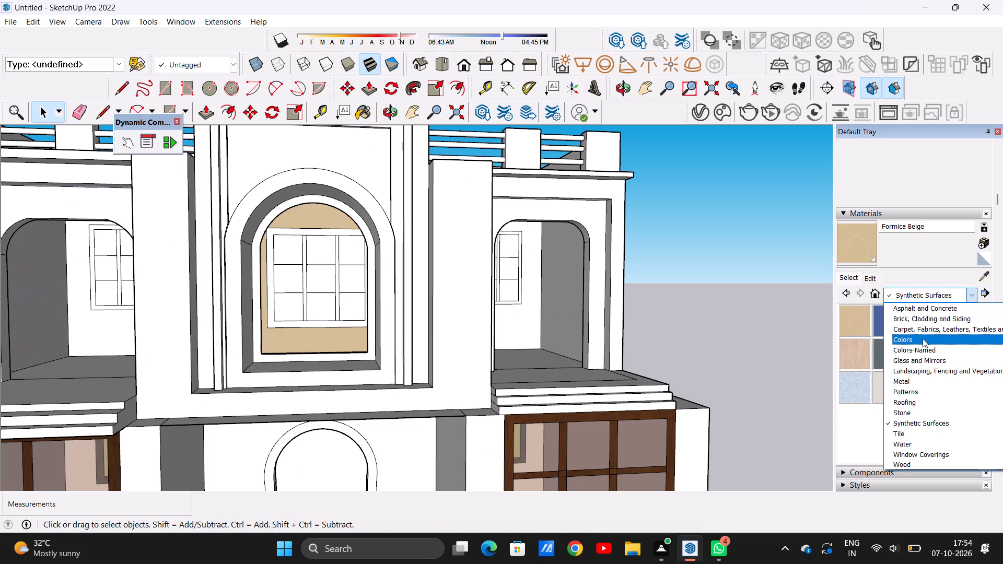
pyautogui.click(904, 465)
pyautogui.click(920, 395)
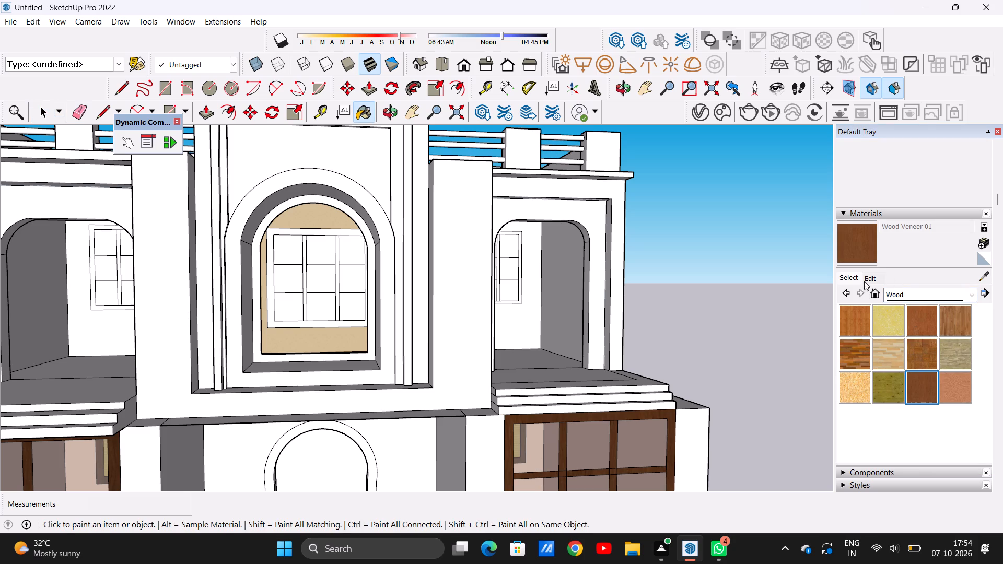
pyautogui.scroll(20, 307, 248)
pyautogui.scroll(1, 307, 248)
pyautogui.scroll(-1, 298, 238)
pyautogui.scroll(3, 298, 238)
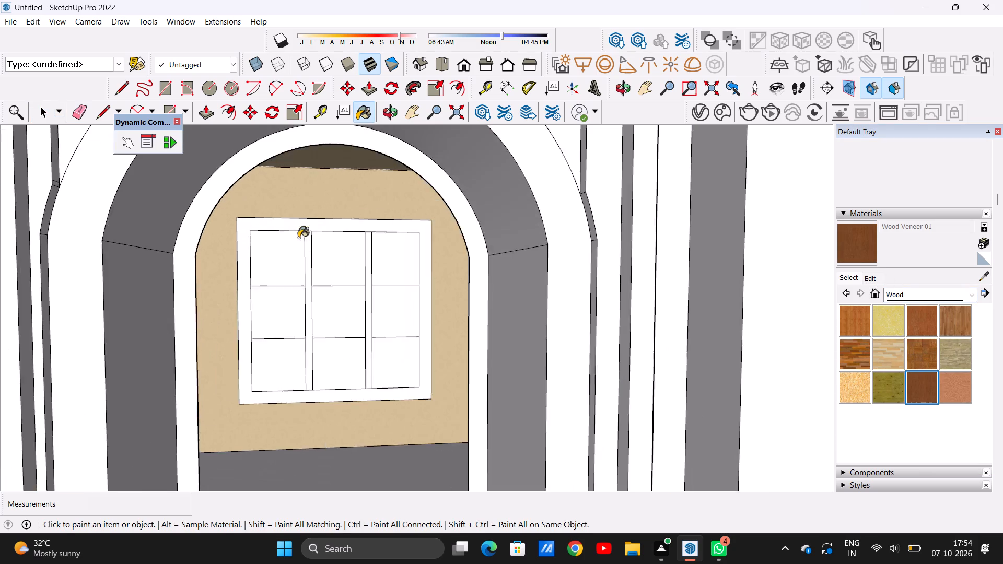
pyautogui.scroll(7, 298, 238)
pyautogui.click(321, 217)
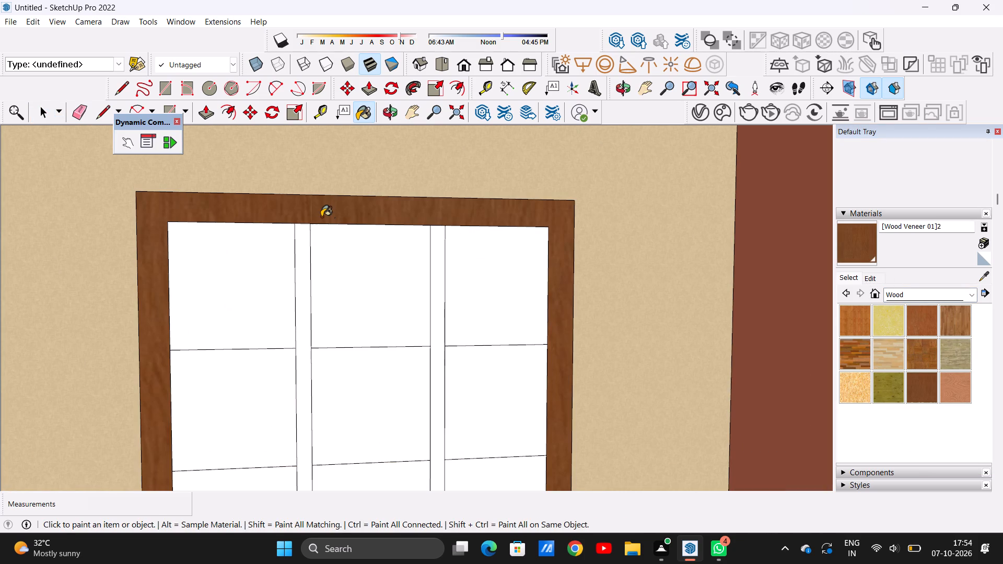
# Darken the Wood Veneer 01 material of the window frame to a deeper brown by lowering its brightness.
pyautogui.click(870, 275)
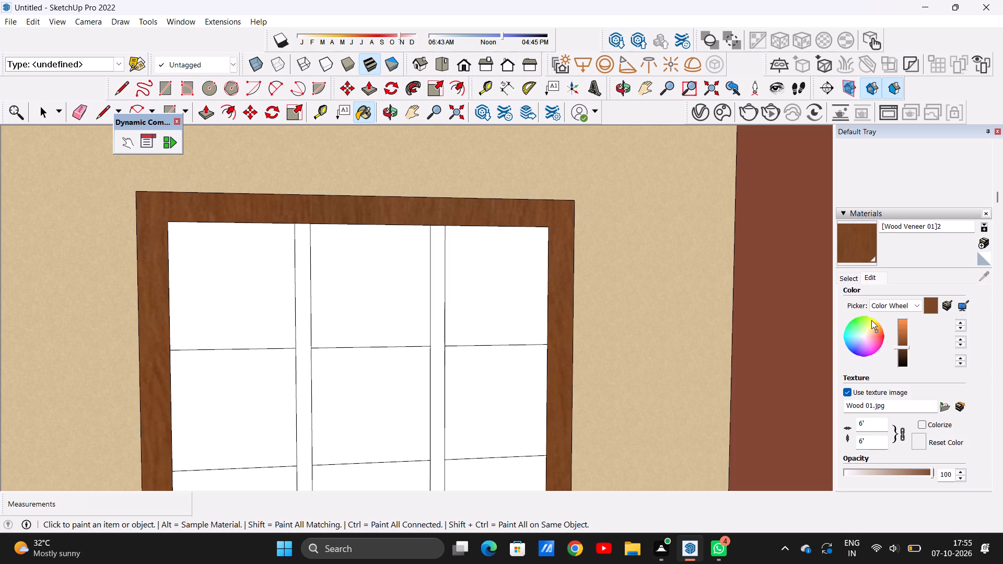
pyautogui.click(902, 350)
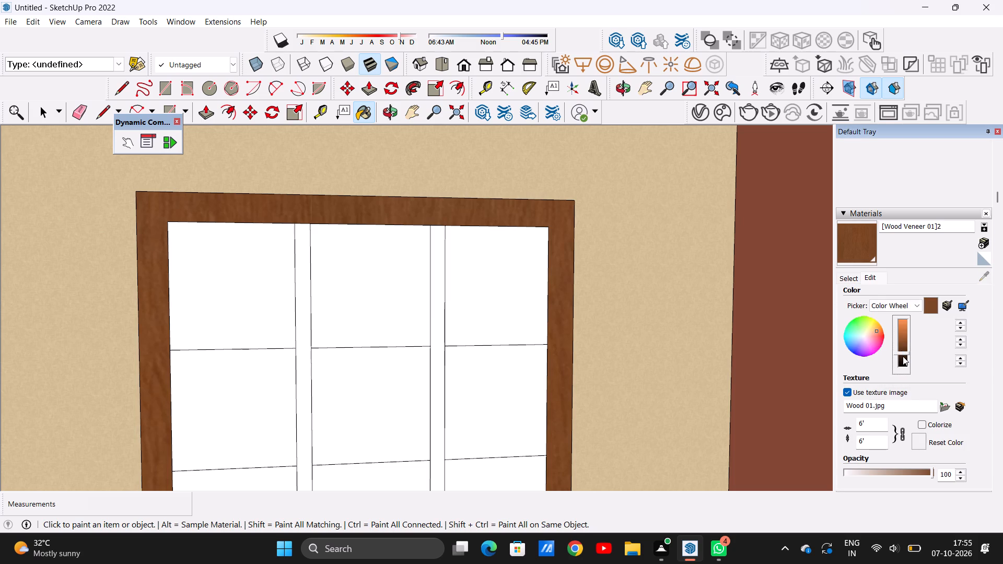
pyautogui.click(902, 358)
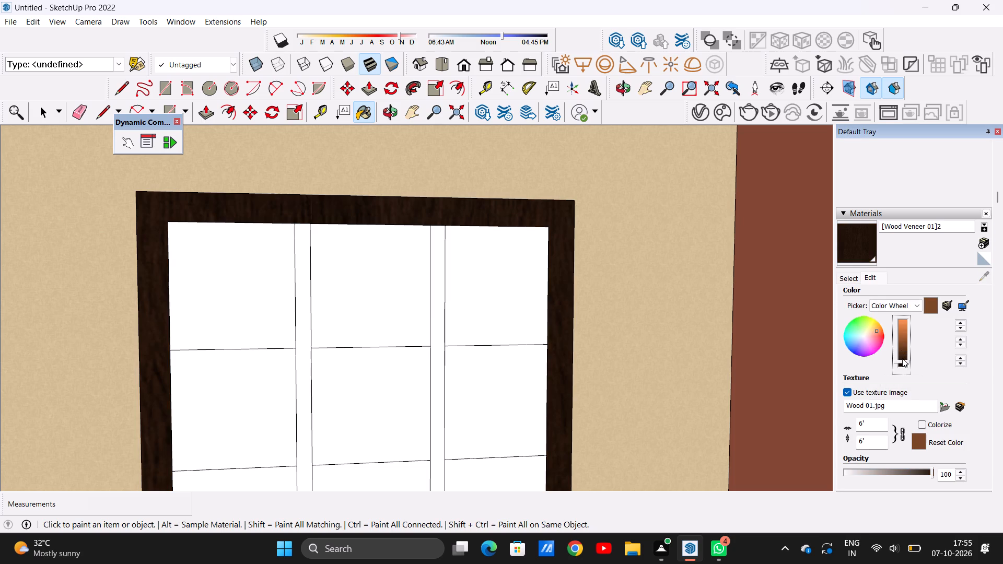
pyautogui.click(903, 354)
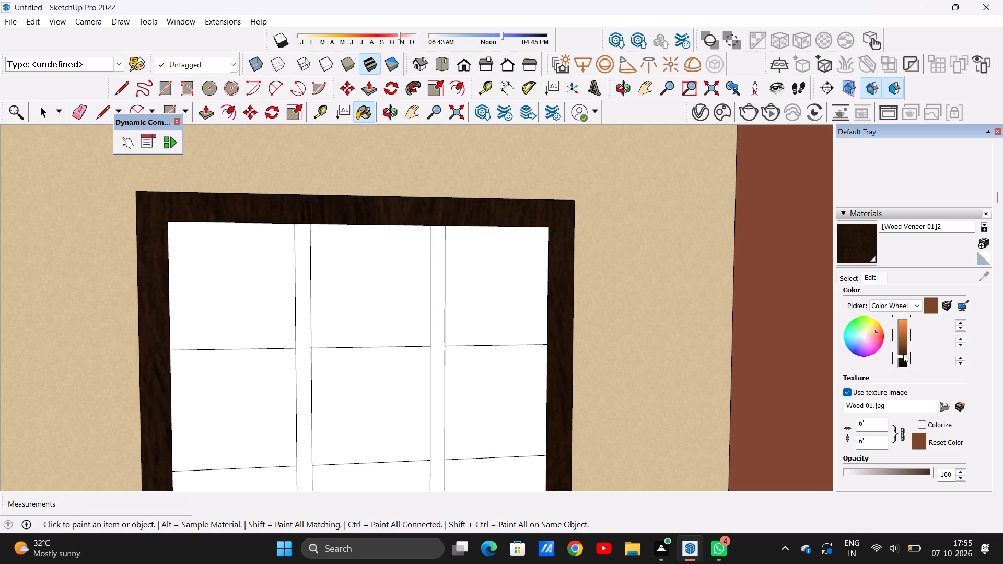
pyautogui.click(903, 354)
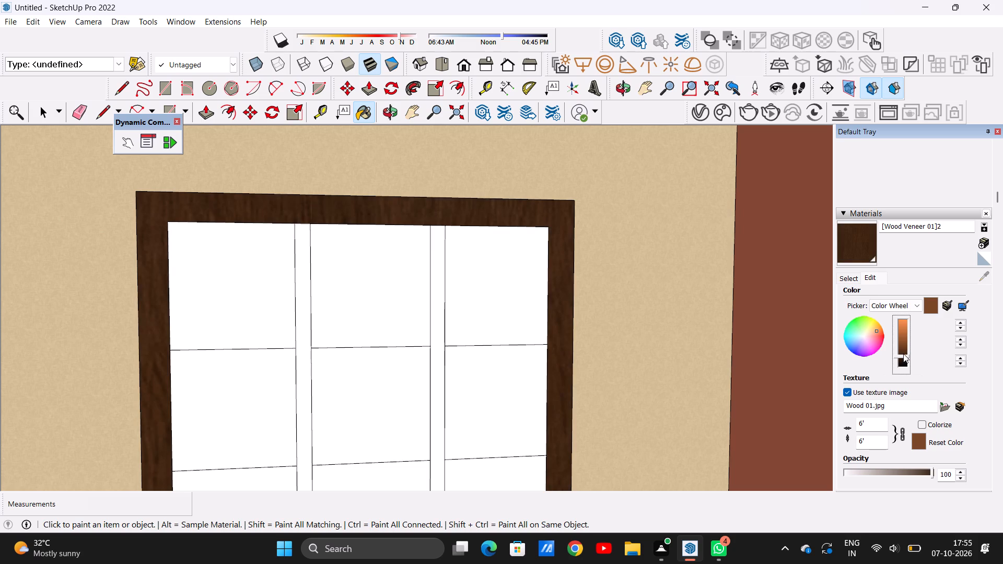
# Paint the inner window's two vertical mullions with the darkened Wood Veneer 01.
pyautogui.scroll(4, 903, 354)
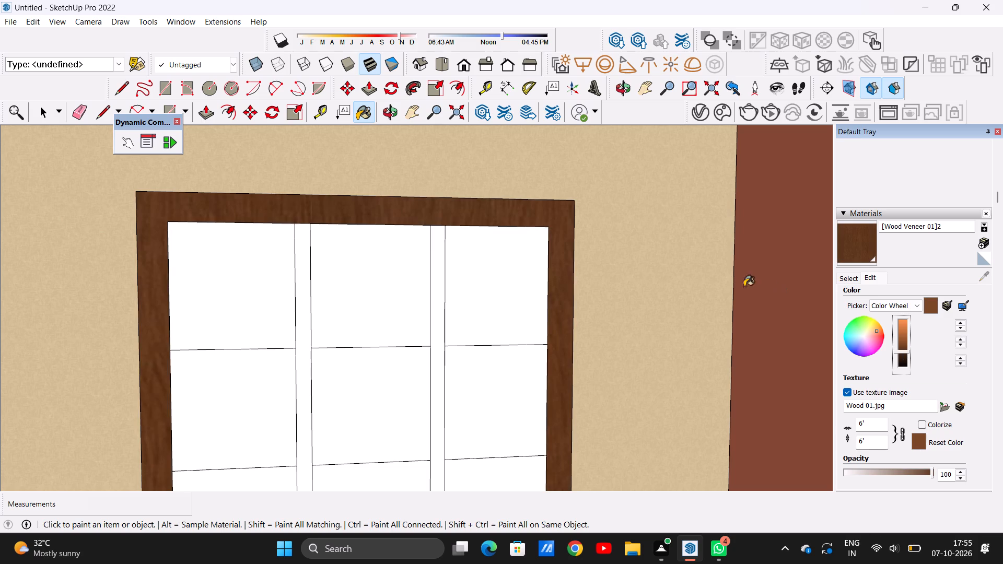
pyautogui.scroll(-20, 597, 286)
pyautogui.scroll(-7, 597, 286)
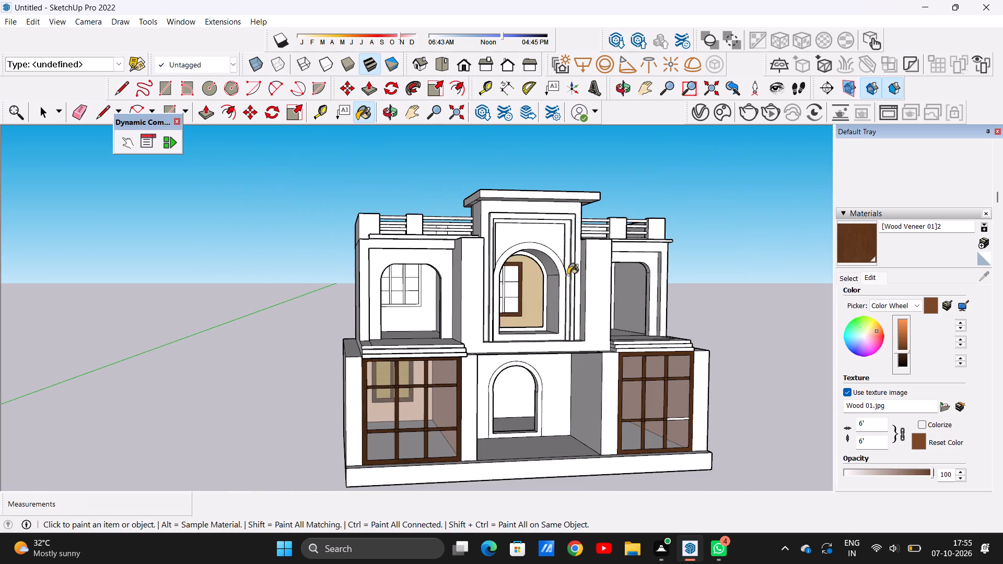
pyautogui.moveTo(547, 283); pyautogui.dragTo(500, 289, button='middle')
pyautogui.scroll(11, 511, 277)
pyautogui.scroll(-1, 512, 277)
pyautogui.scroll(8, 513, 277)
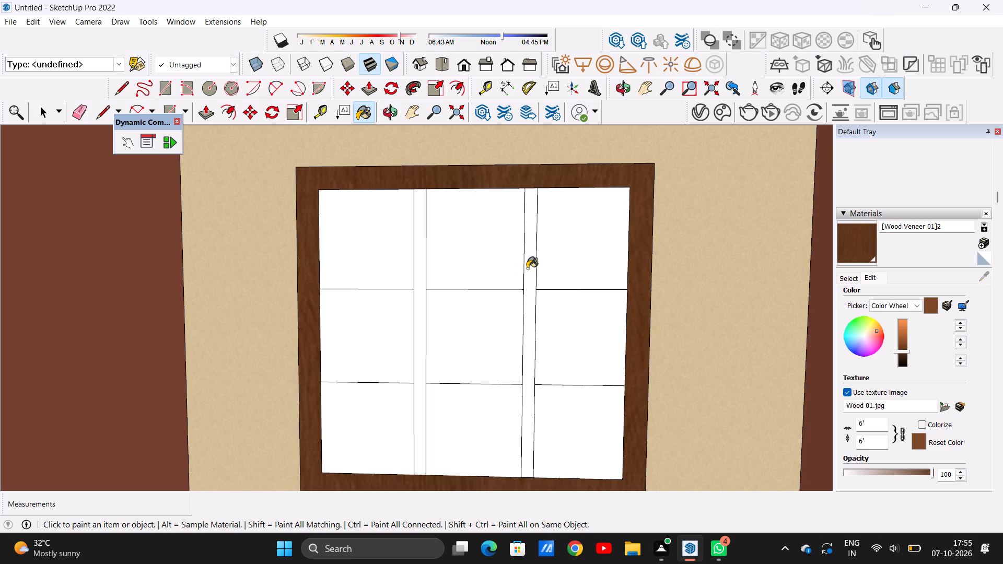
pyautogui.click(527, 268)
pyautogui.click(421, 274)
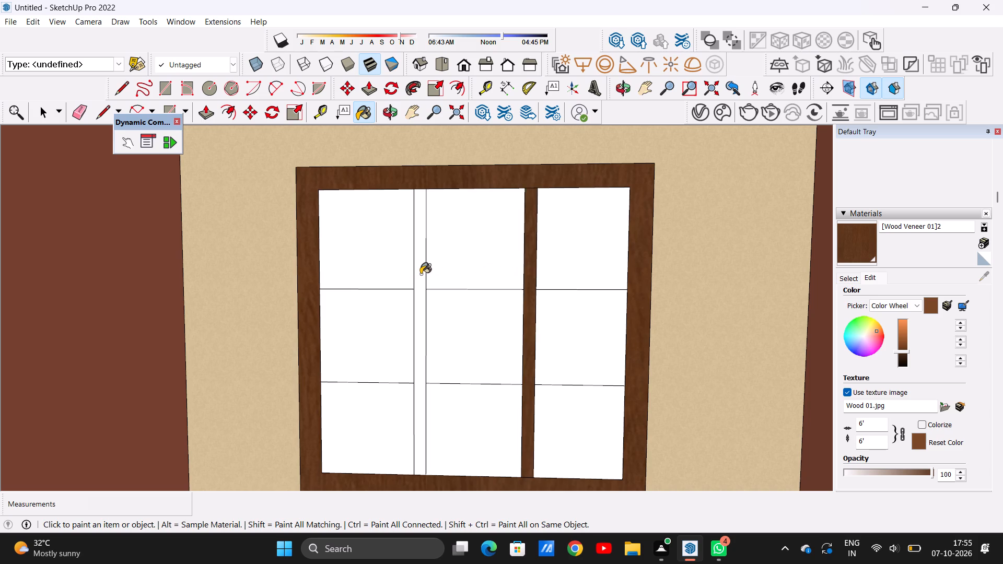
pyautogui.scroll(-6, 451, 302)
pyautogui.scroll(2, 471, 301)
pyautogui.press('space')
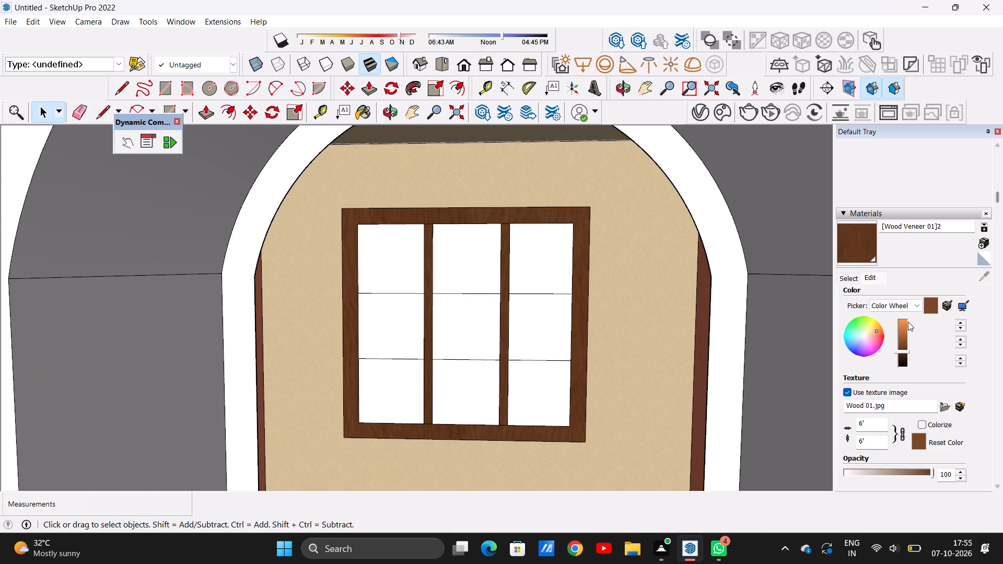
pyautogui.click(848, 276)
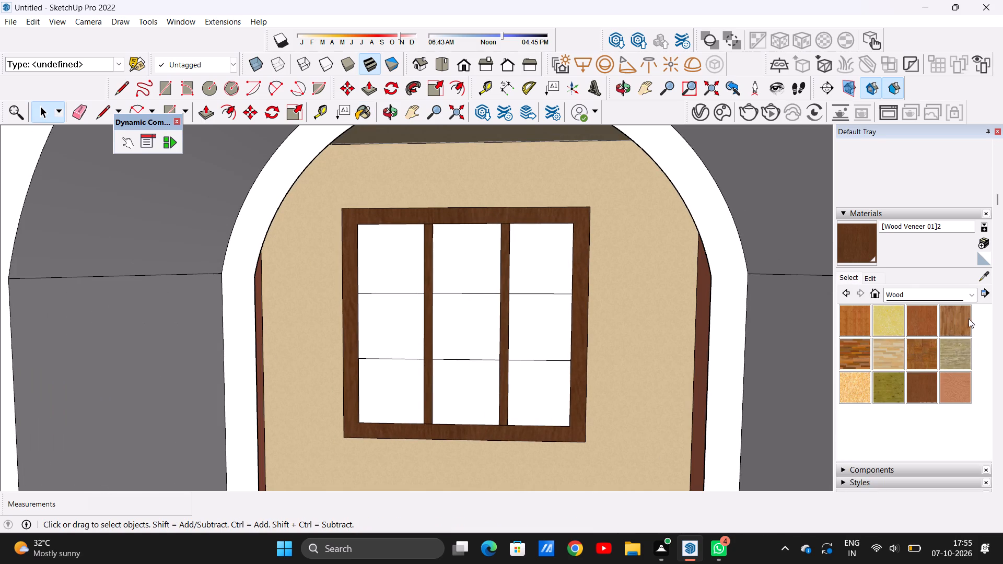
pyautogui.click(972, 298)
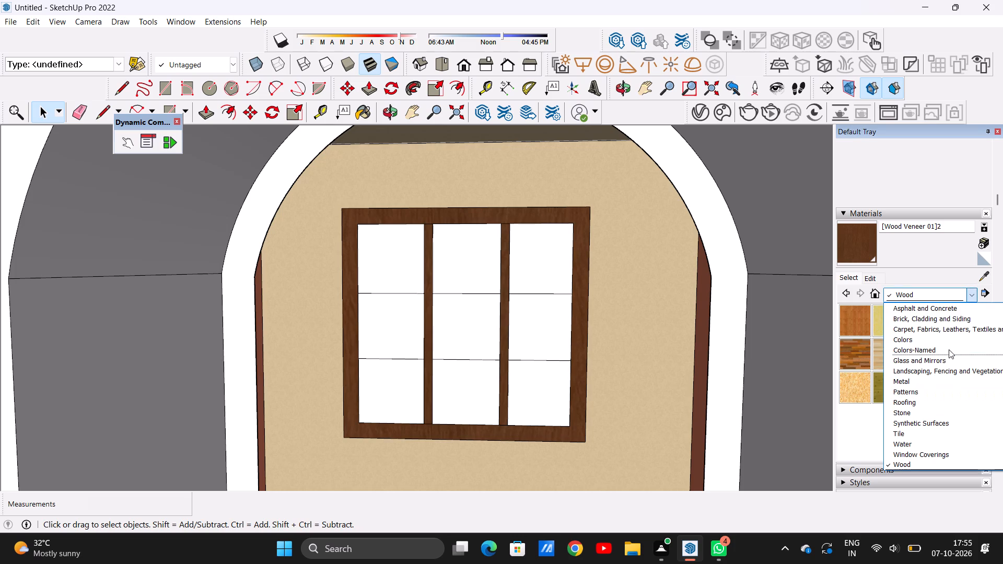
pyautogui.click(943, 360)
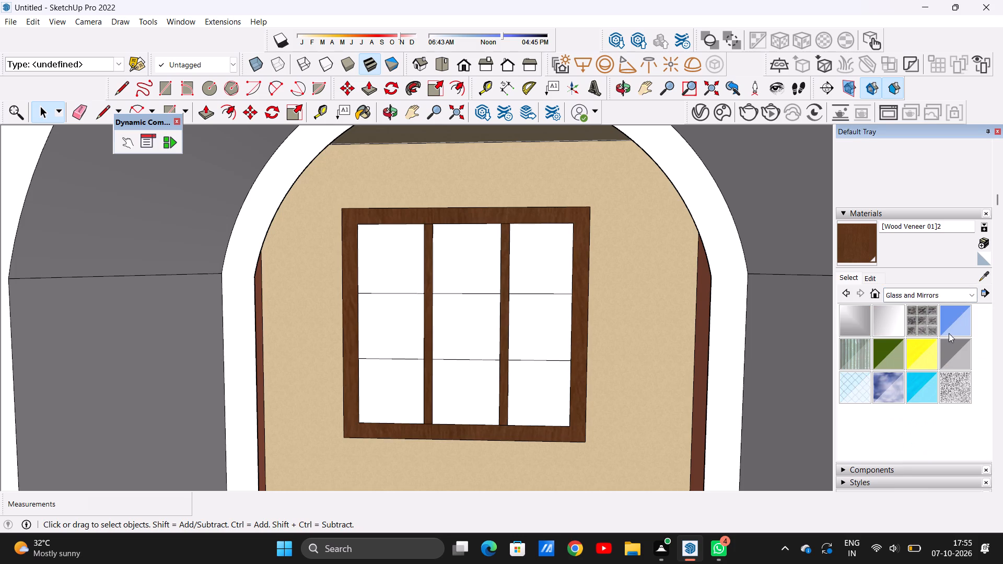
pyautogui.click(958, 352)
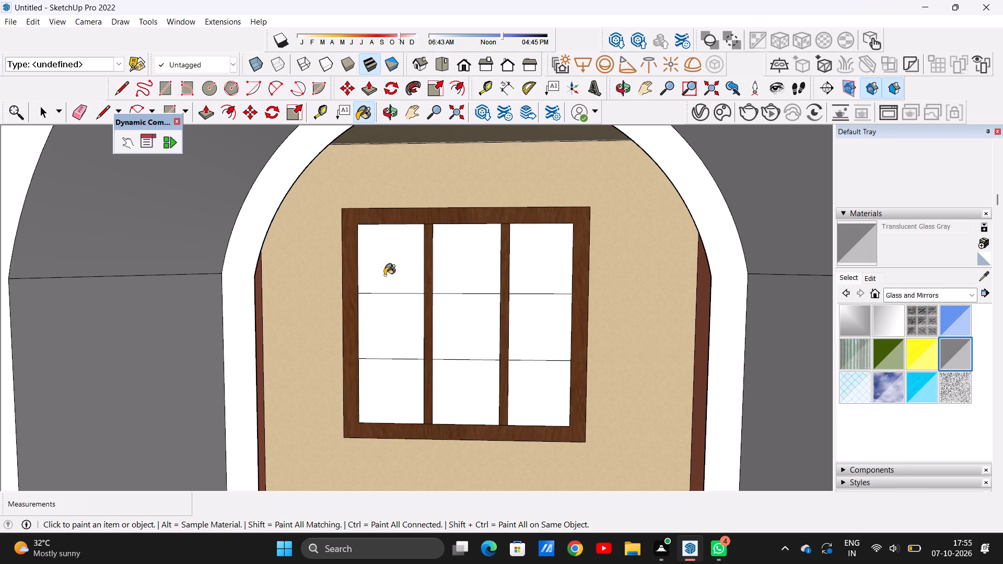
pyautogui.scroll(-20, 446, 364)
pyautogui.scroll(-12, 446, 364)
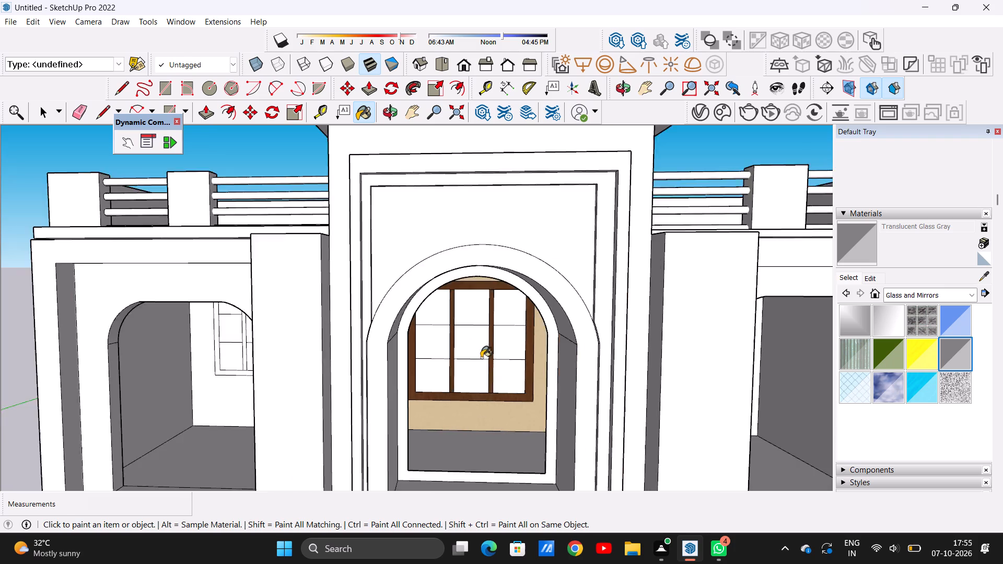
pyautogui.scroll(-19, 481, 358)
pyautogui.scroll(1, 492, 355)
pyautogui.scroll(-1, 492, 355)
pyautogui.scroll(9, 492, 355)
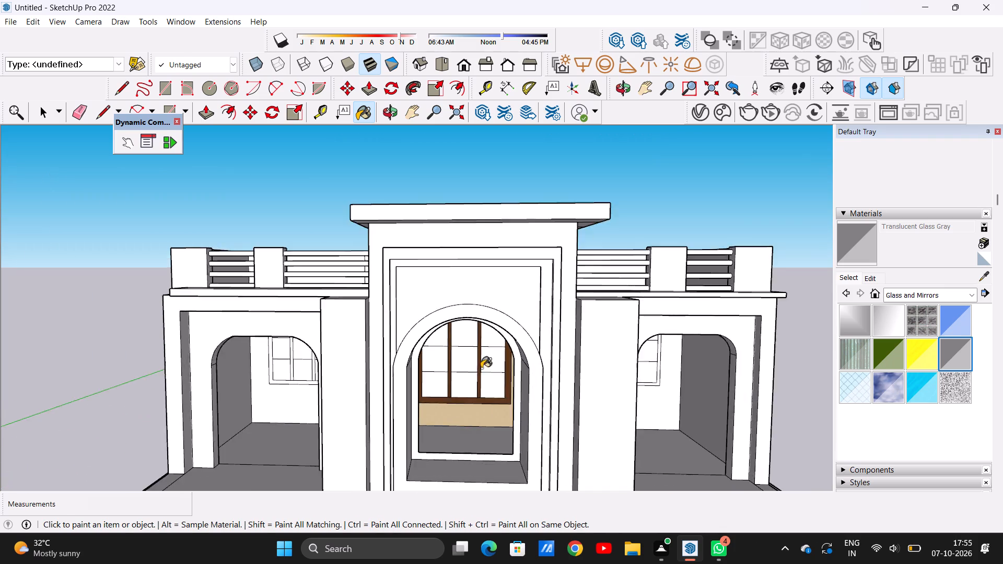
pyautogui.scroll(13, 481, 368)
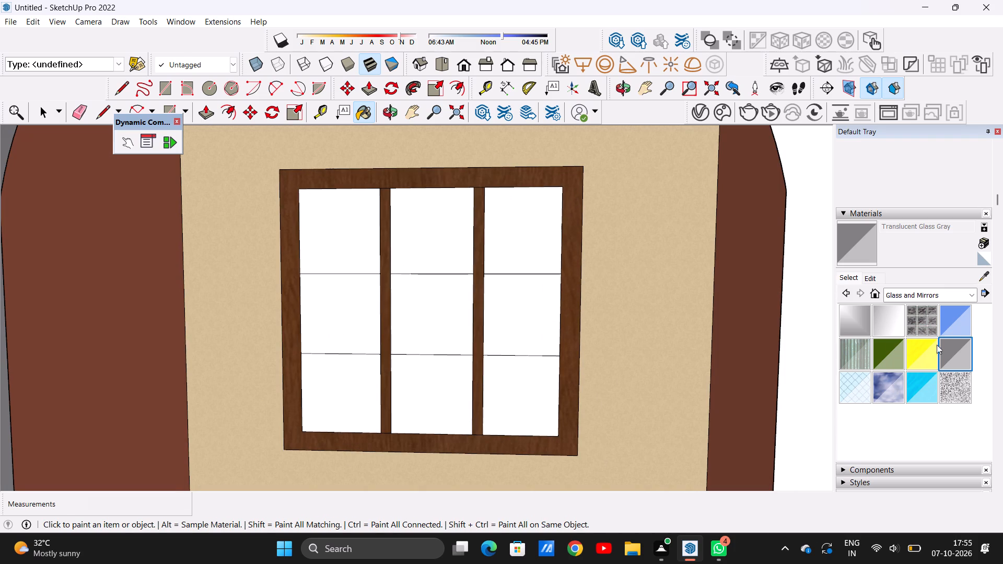
# Paint all nine panes of the inner window with Blinds Wood Light from the Window Coverings collection.
pyautogui.click(968, 296)
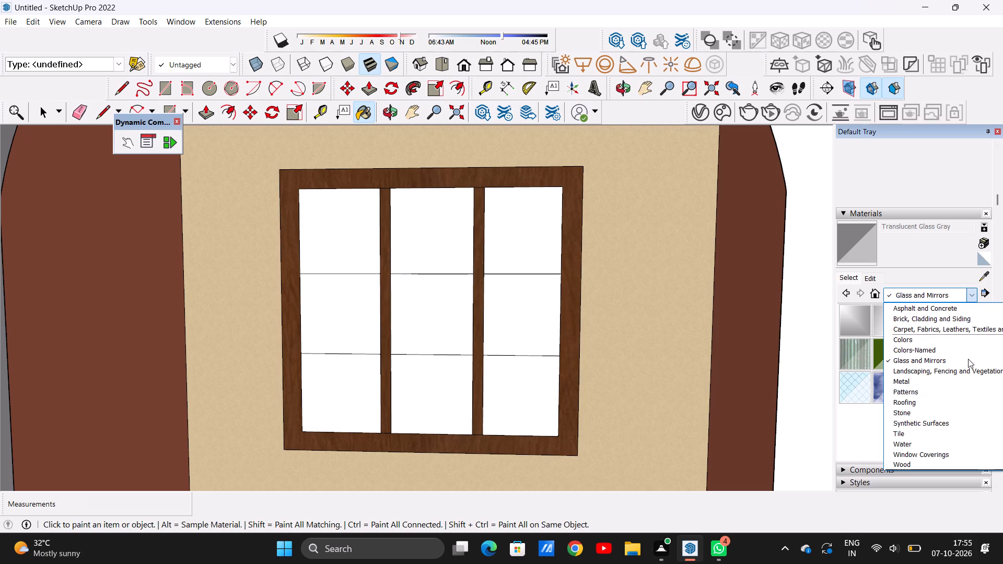
pyautogui.click(947, 456)
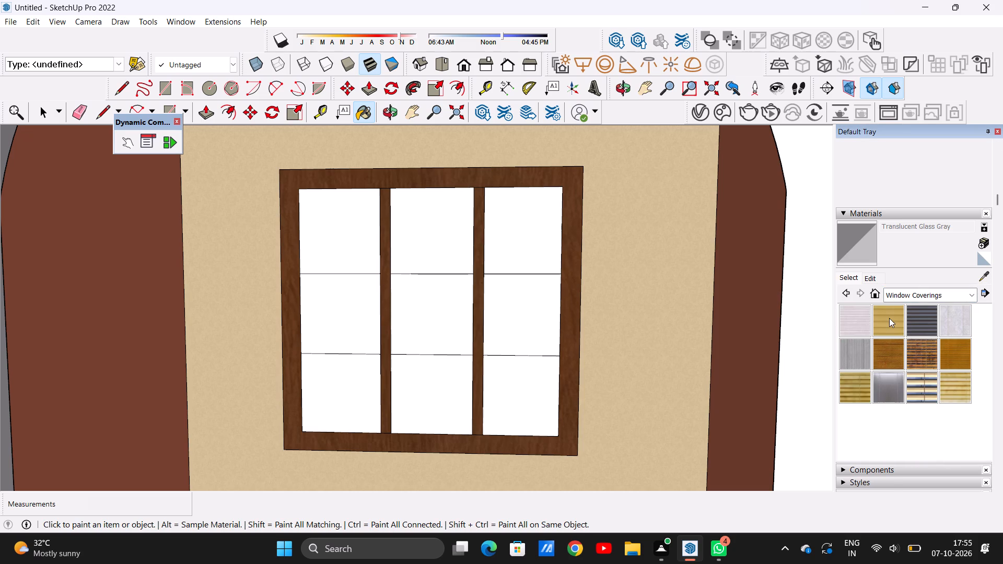
pyautogui.click(962, 355)
pyautogui.click(528, 255)
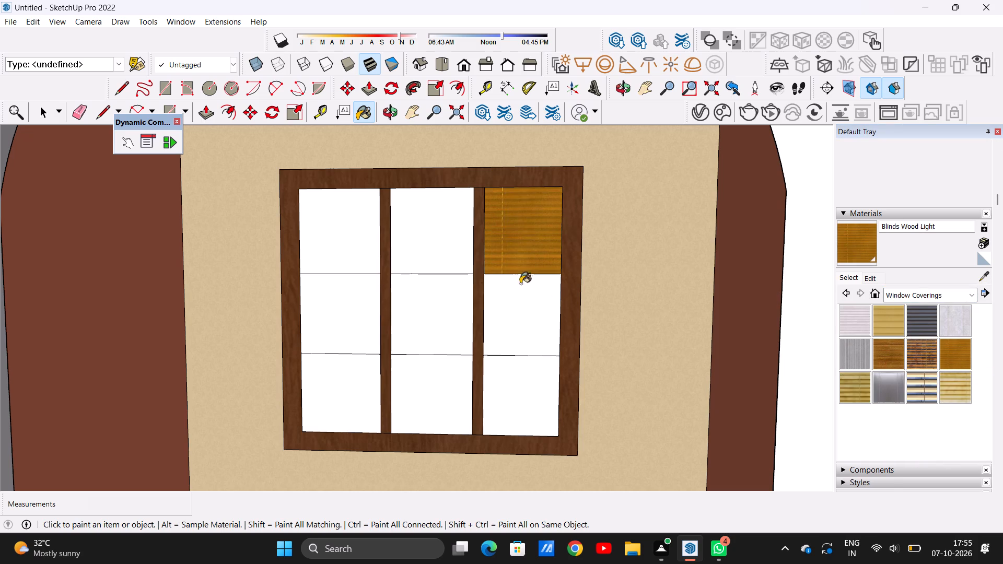
pyautogui.click(520, 312)
pyautogui.click(418, 297)
pyautogui.click(428, 240)
pyautogui.click(340, 241)
pyautogui.click(331, 278)
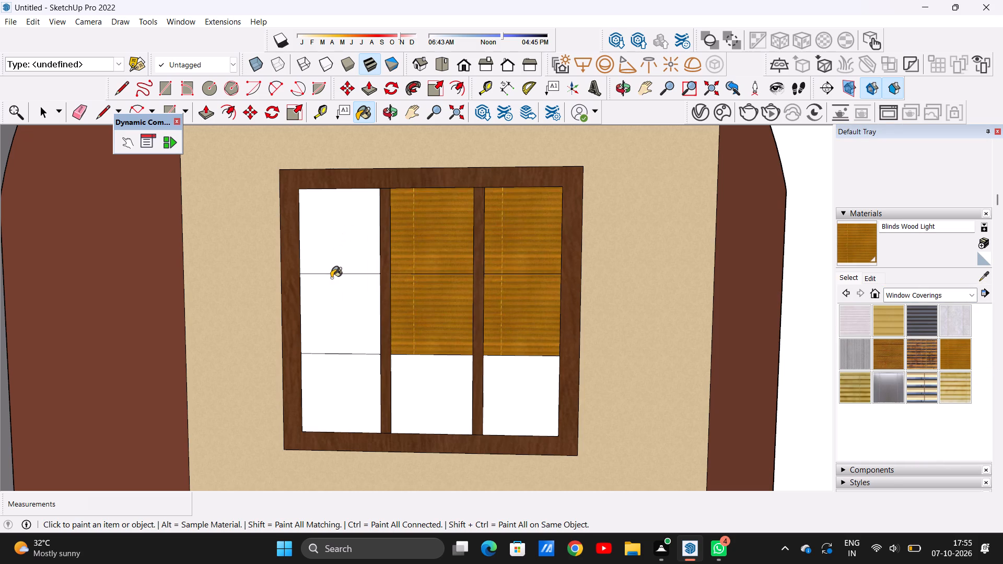
pyautogui.click(318, 401)
pyautogui.click(436, 403)
pyautogui.click(501, 403)
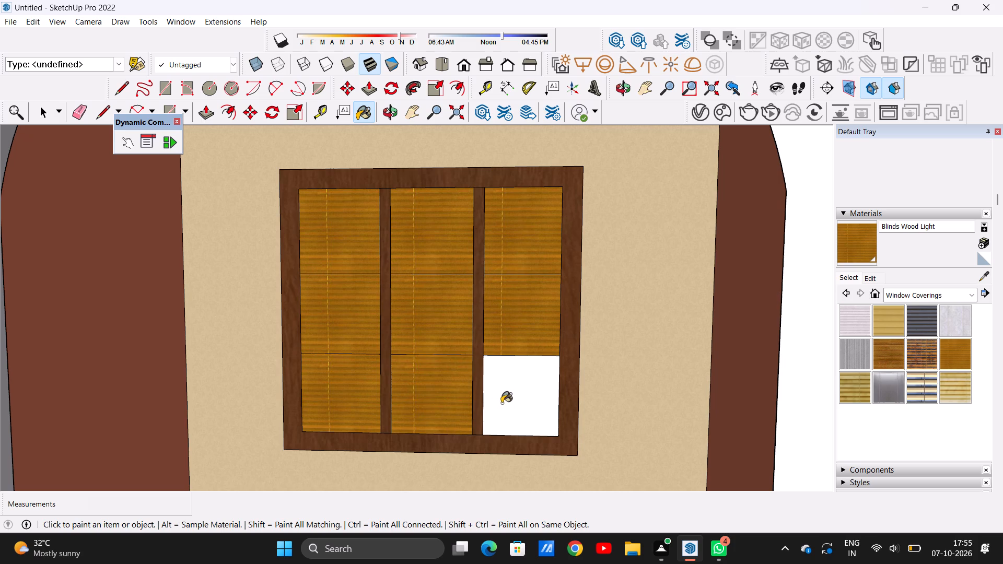
pyautogui.press('space')
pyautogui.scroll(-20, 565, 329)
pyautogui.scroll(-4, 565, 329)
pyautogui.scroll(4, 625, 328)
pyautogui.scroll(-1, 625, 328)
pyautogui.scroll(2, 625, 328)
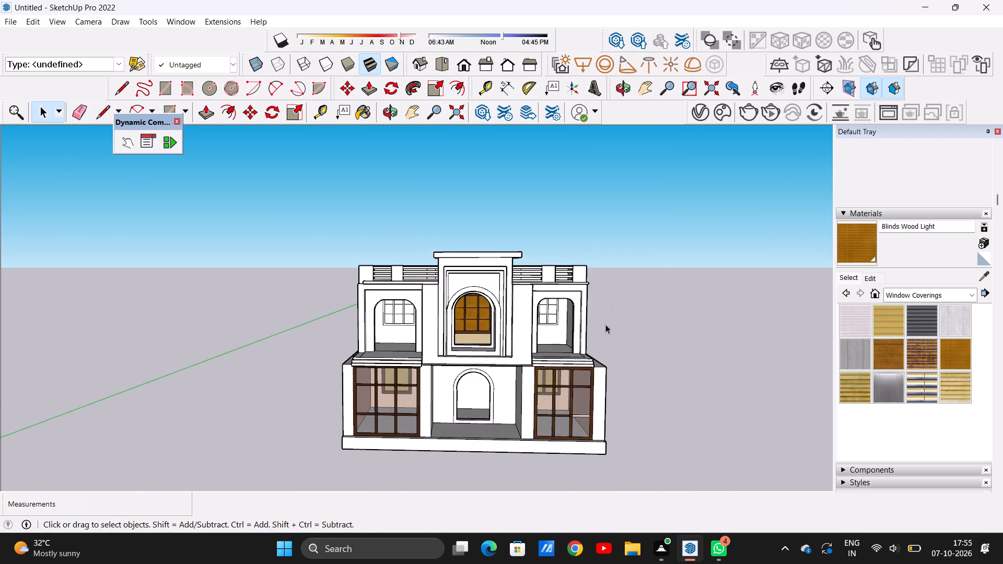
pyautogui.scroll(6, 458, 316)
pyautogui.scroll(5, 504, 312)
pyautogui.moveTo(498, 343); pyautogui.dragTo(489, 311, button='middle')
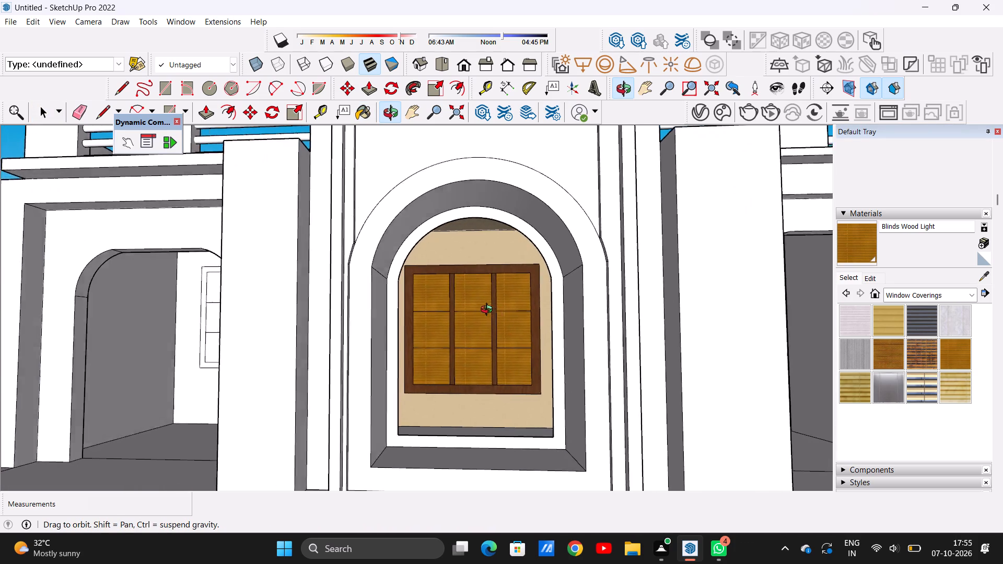
# Paint the floor of the upper arched room with Formica Beige from the Synthetic Surfaces collection.
pyautogui.moveTo(489, 311); pyautogui.dragTo(502, 320, button='middle')
pyautogui.moveTo(502, 320); pyautogui.dragTo(492, 322, button='middle')
pyautogui.moveTo(493, 342); pyautogui.dragTo(493, 343, button='middle')
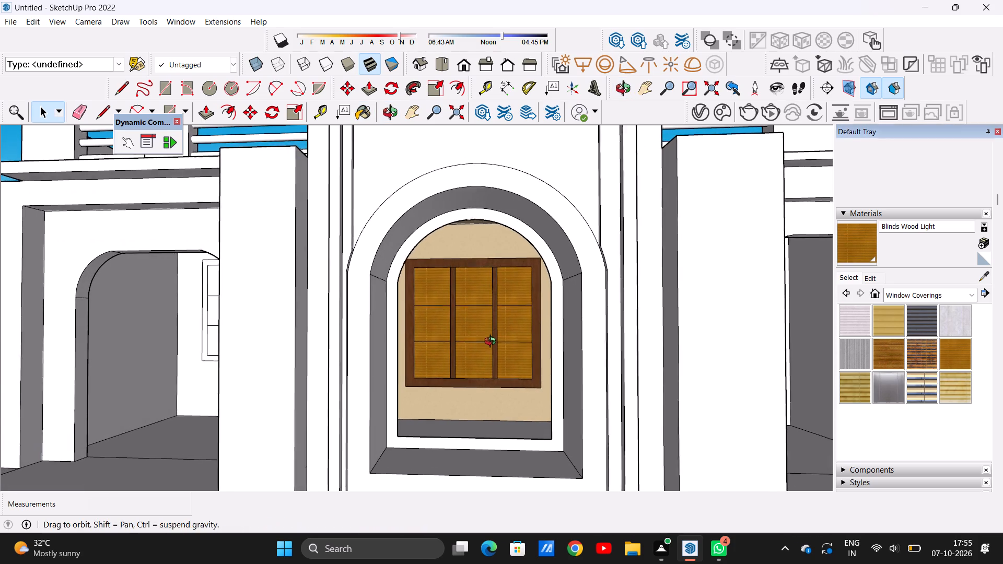
pyautogui.moveTo(493, 343); pyautogui.dragTo(492, 390, button='middle')
pyautogui.click(972, 290)
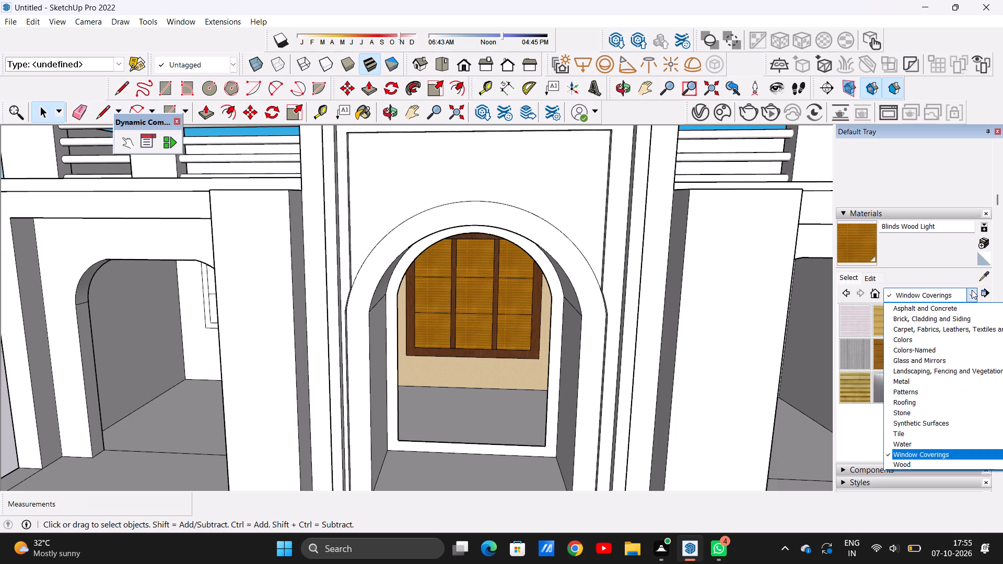
pyautogui.click(939, 418)
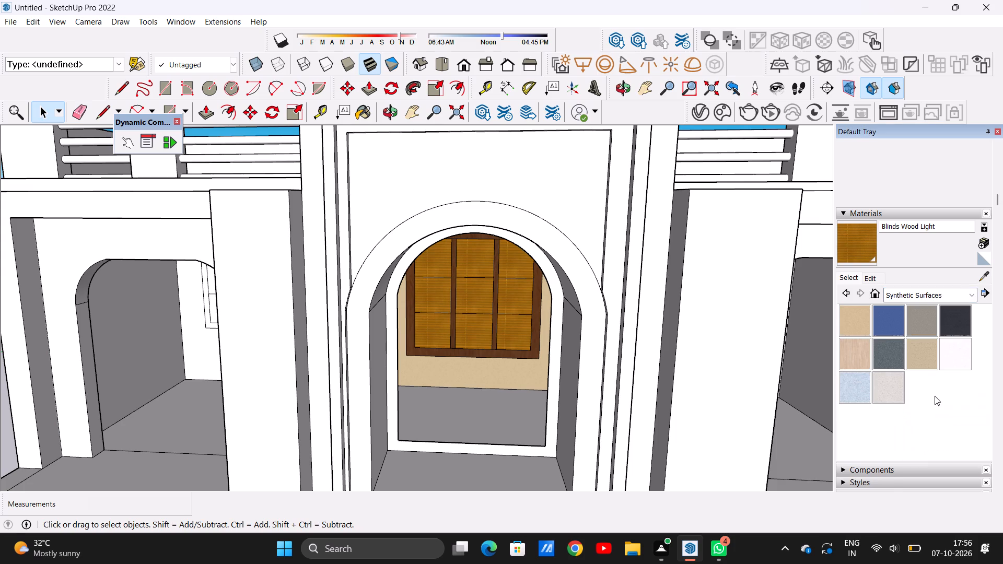
pyautogui.click(857, 319)
pyautogui.click(488, 397)
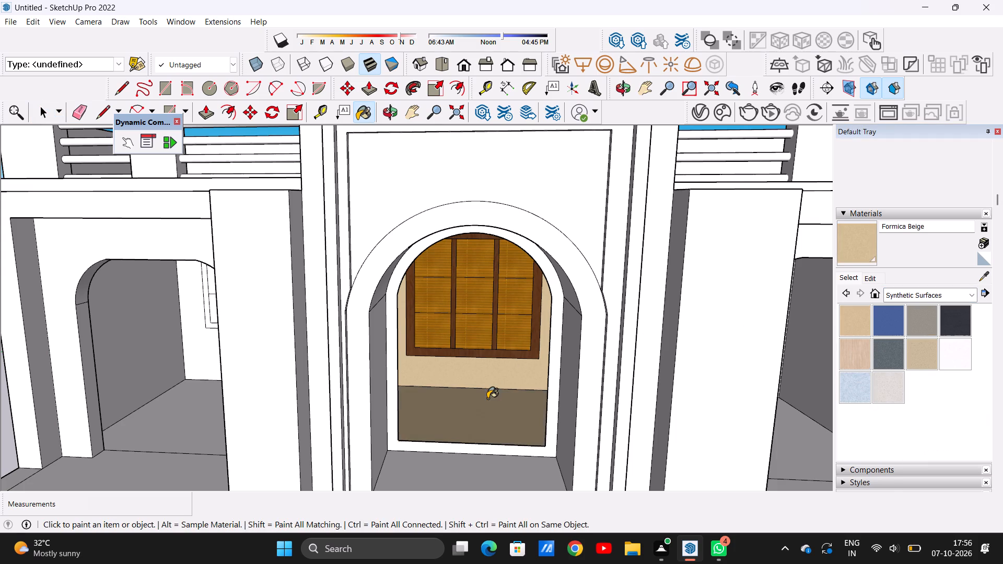
pyautogui.press('space')
# Close the upper arched opening with a rectangle about 5' 5" by 5' 3" and erase the dividing line at the arch's spring line.
pyautogui.moveTo(567, 374); pyautogui.dragTo(576, 331, button='middle')
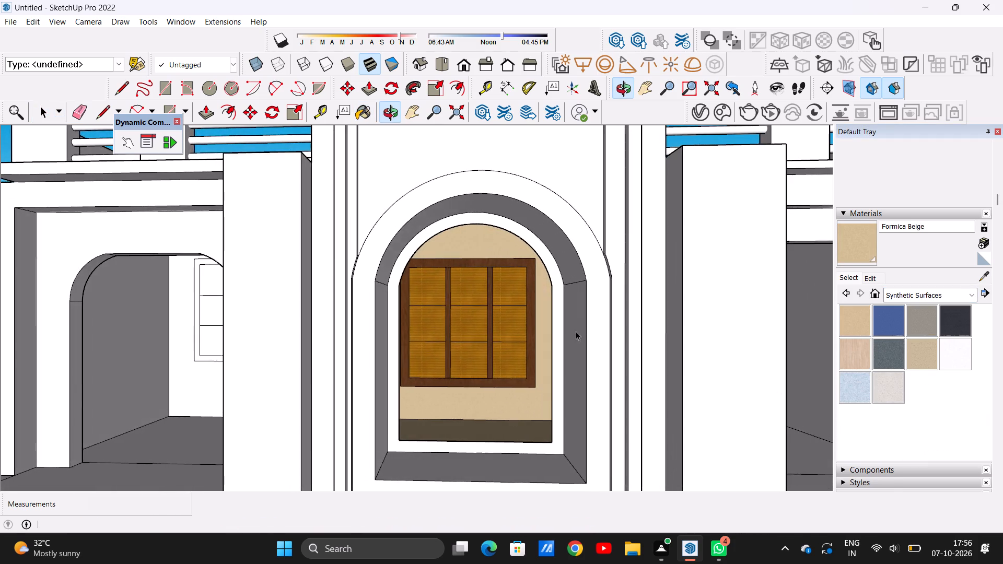
pyautogui.scroll(3, 541, 392)
pyautogui.press('r')
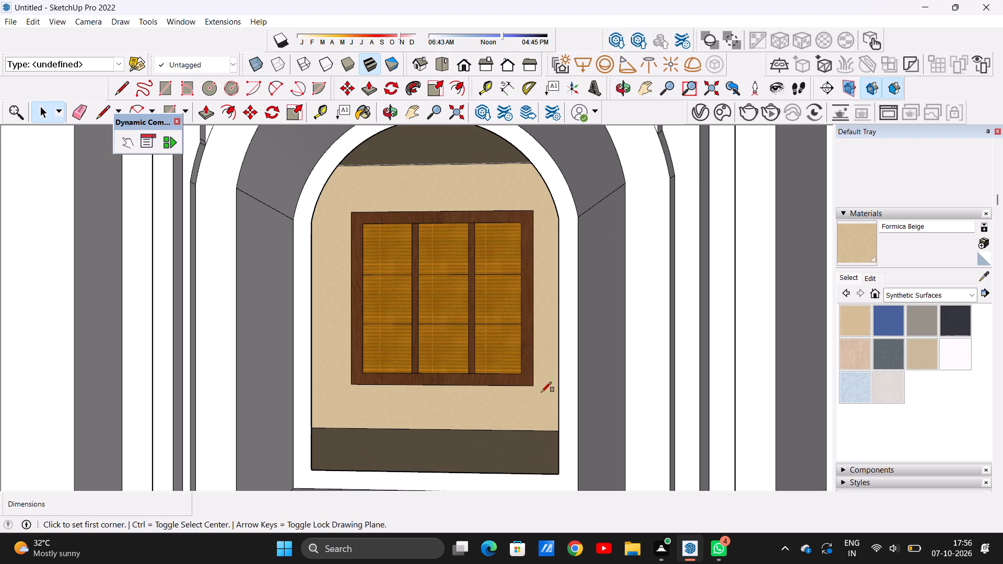
pyautogui.click(316, 467)
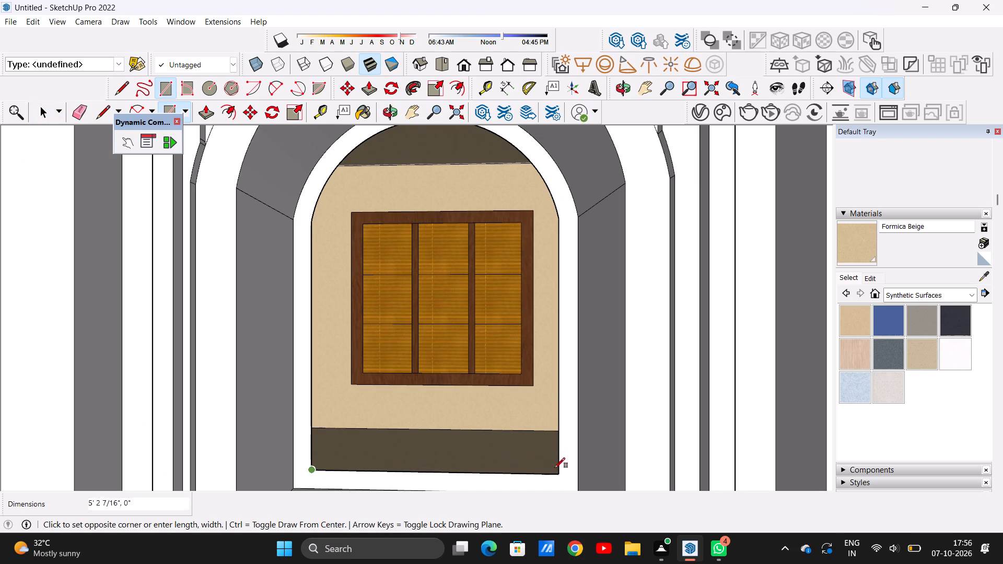
pyautogui.click(555, 476)
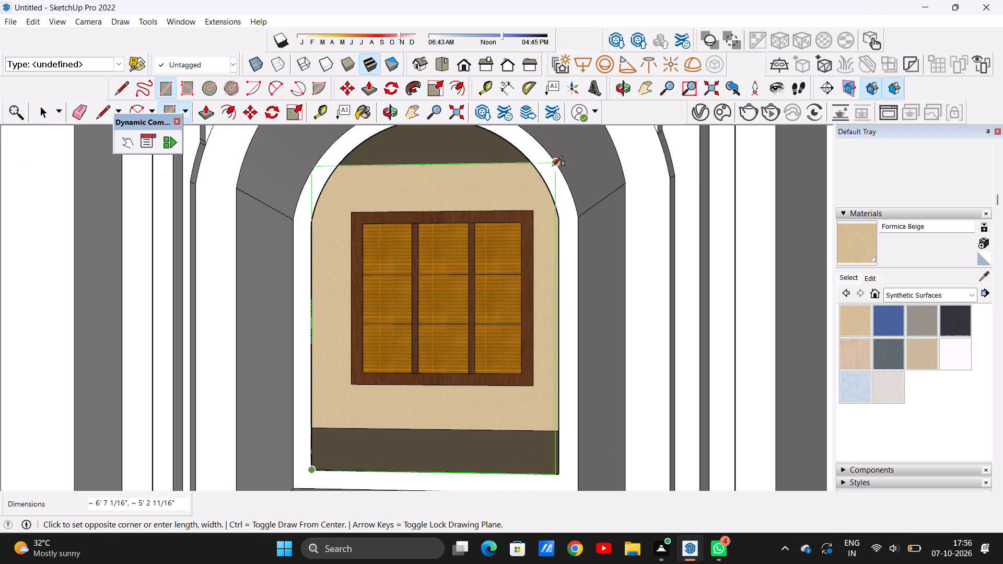
pyautogui.click(561, 216)
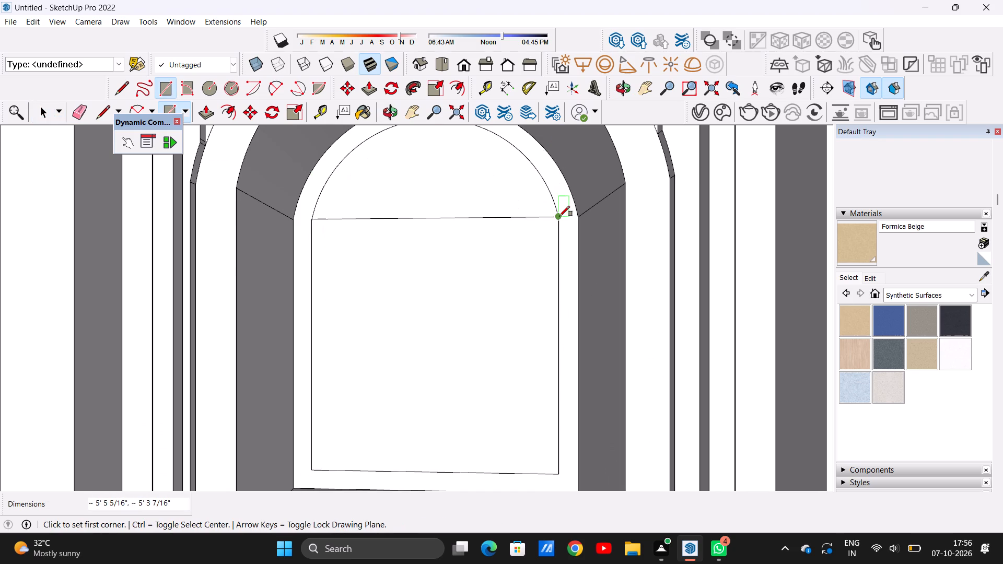
pyautogui.press('space')
pyautogui.press('e')
pyautogui.moveTo(498, 210); pyautogui.dragTo(498, 239)
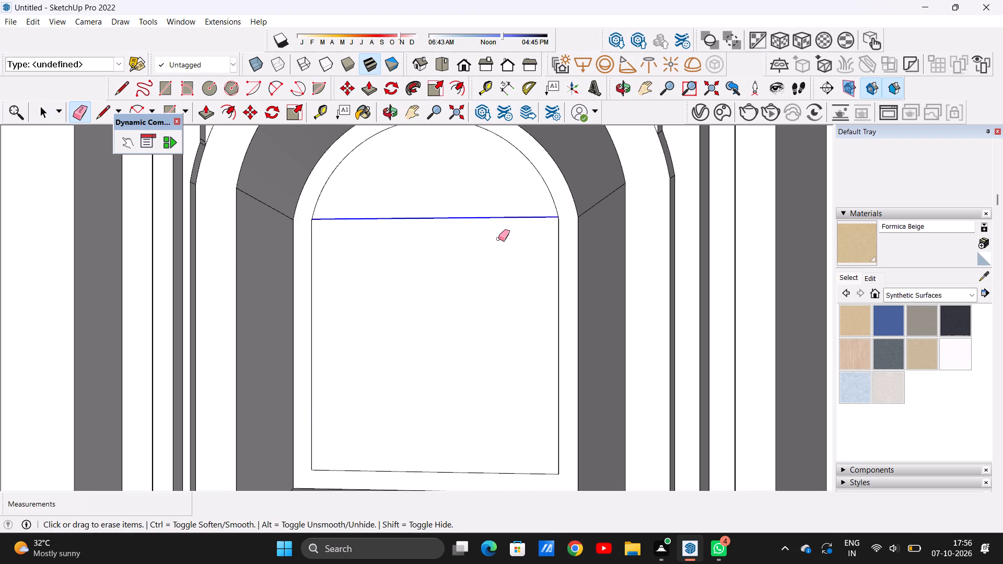
pyautogui.press('space')
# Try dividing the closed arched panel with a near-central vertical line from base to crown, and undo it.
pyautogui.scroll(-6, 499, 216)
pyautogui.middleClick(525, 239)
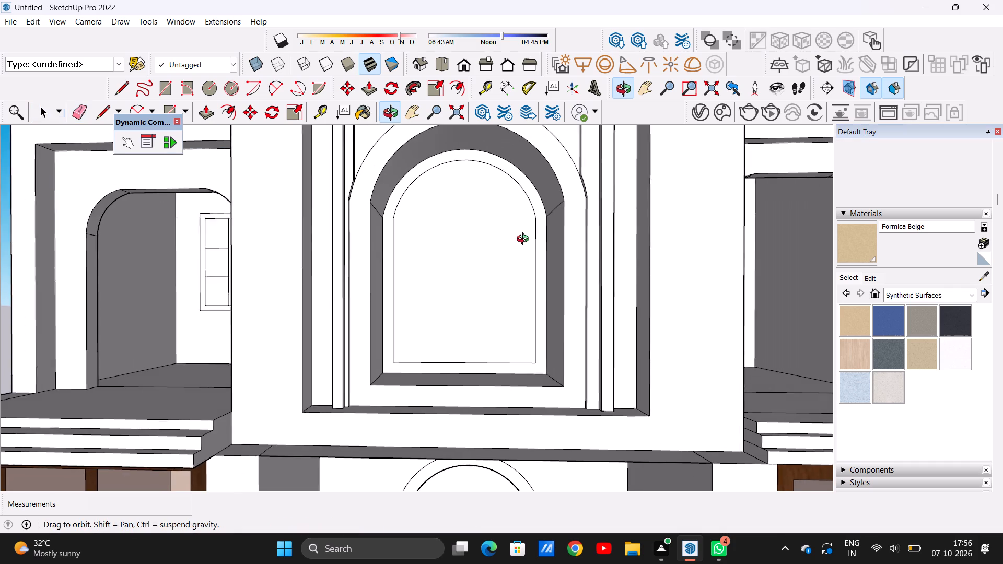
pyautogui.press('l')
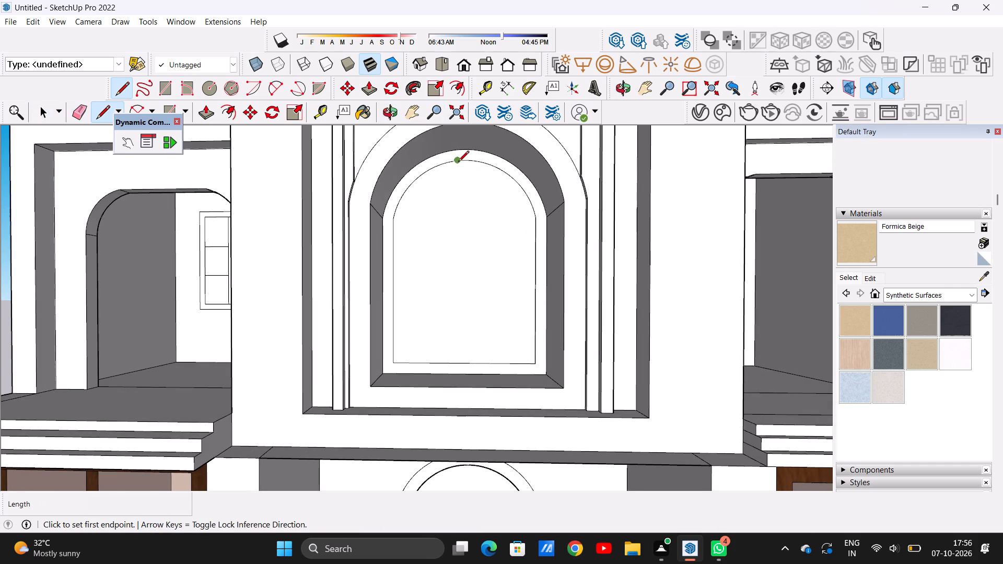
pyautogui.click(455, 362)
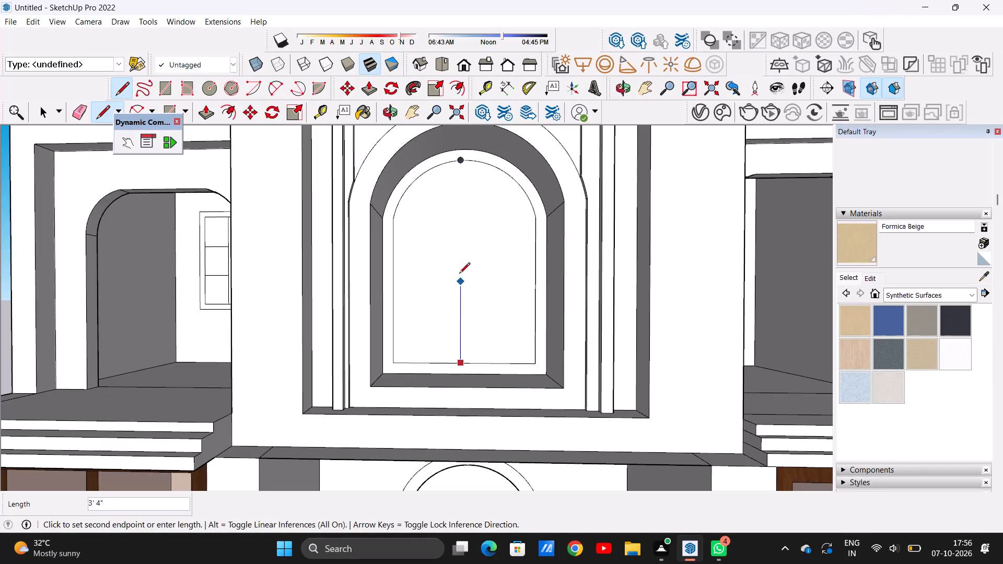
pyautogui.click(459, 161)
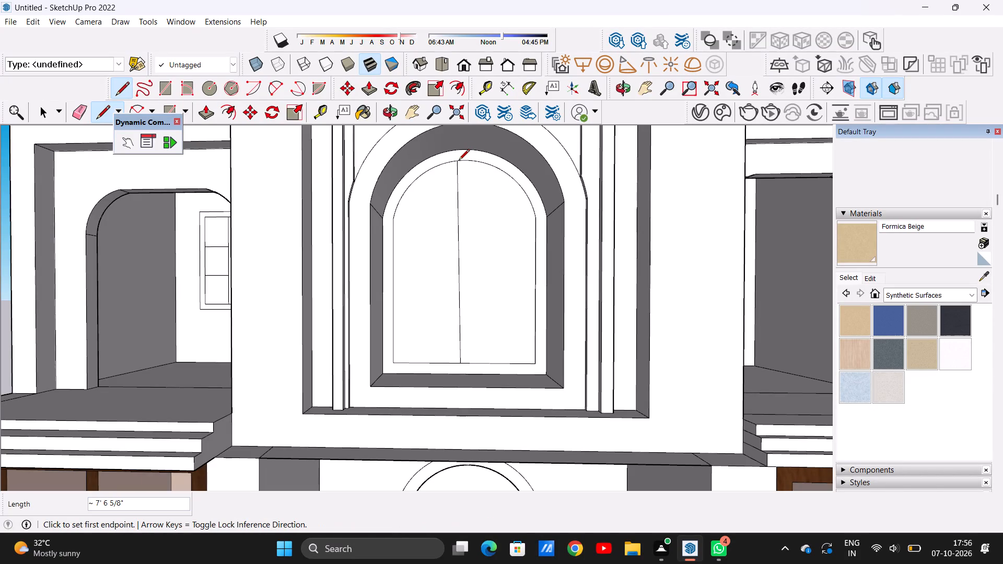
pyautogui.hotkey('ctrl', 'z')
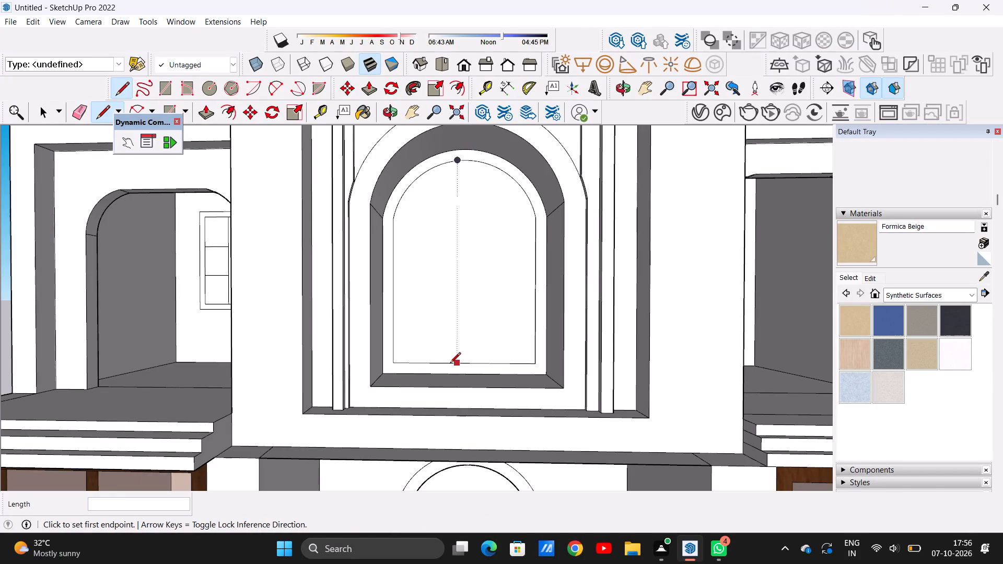
# Outline a narrow central mullion on the arched panel with two vertical lines about 7' 6 3/4" long from base to arch.
pyautogui.click(455, 363)
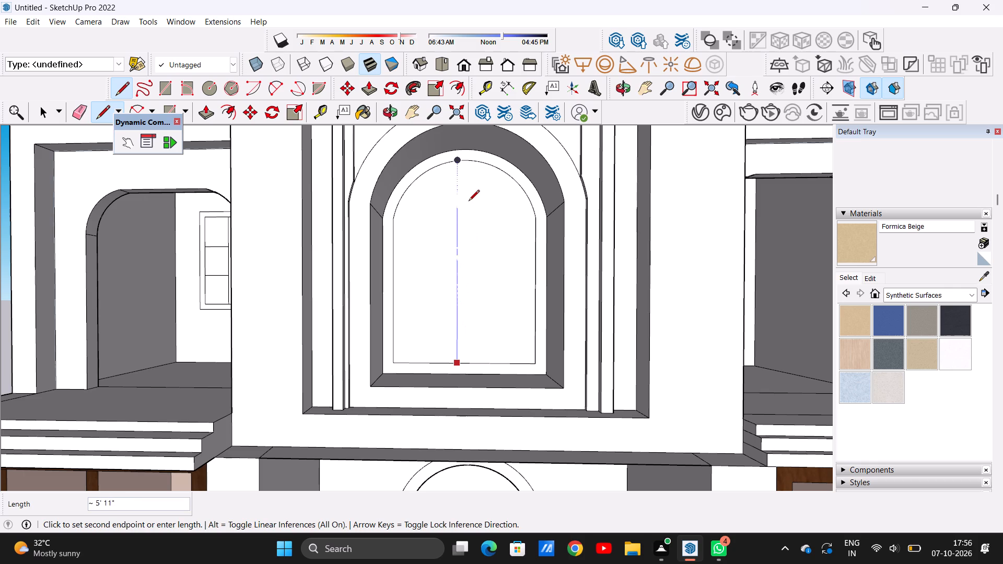
pyautogui.click(457, 160)
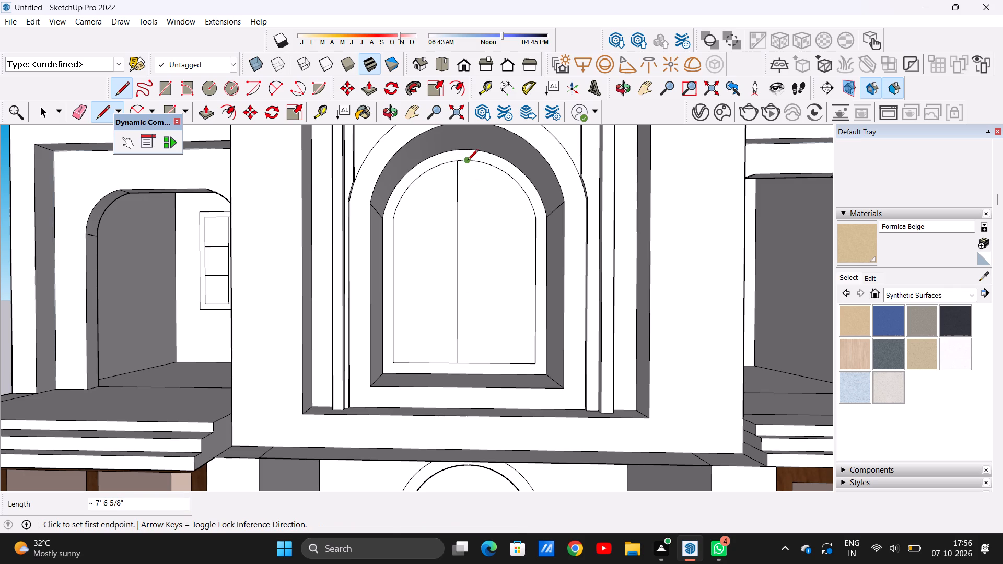
pyautogui.click(468, 161)
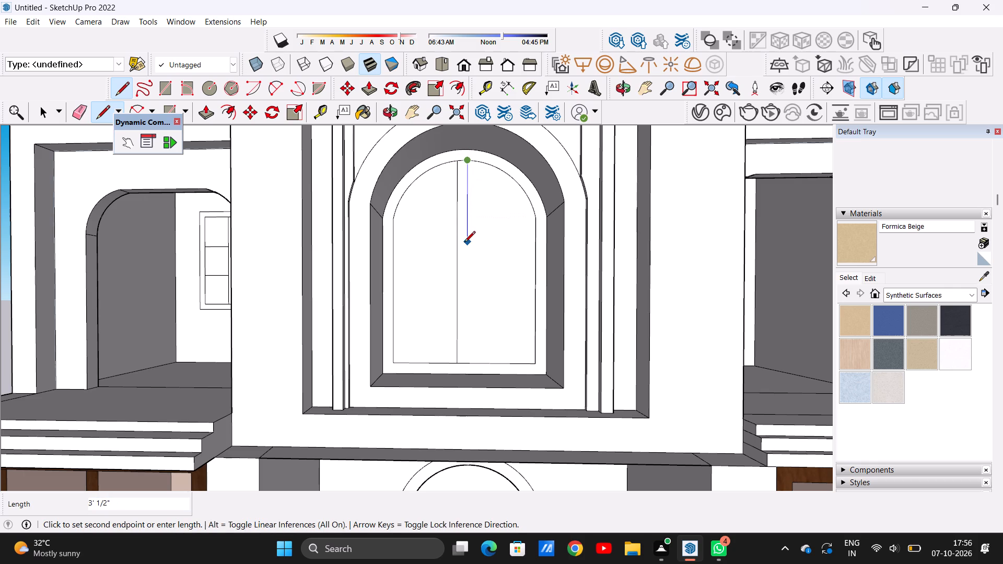
pyautogui.press('space')
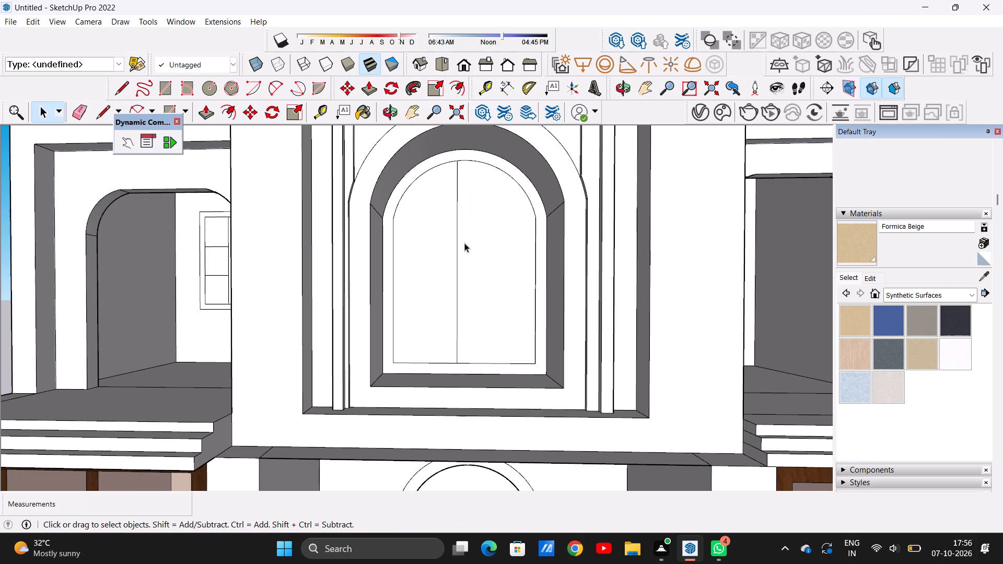
pyautogui.press('l')
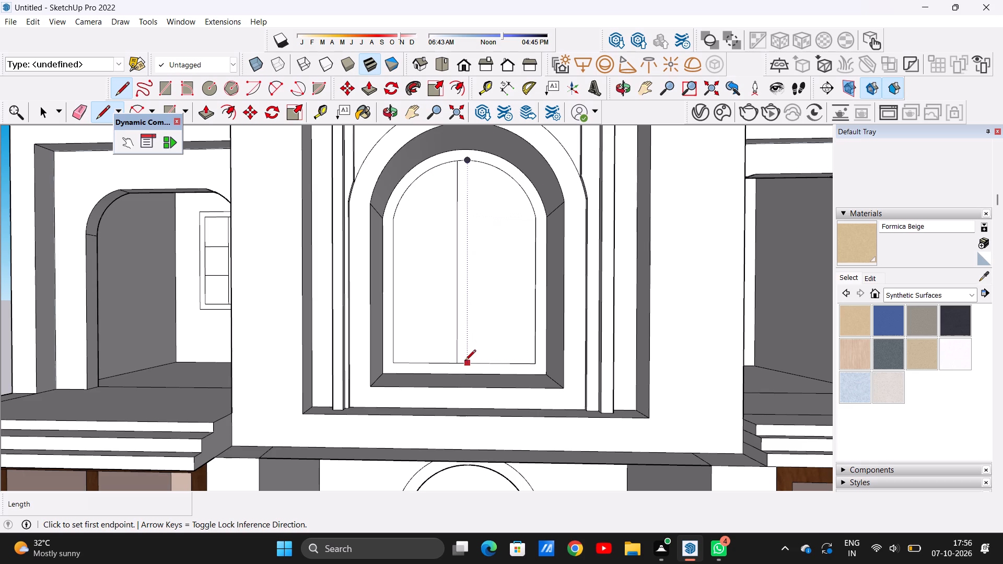
pyautogui.scroll(6, 462, 370)
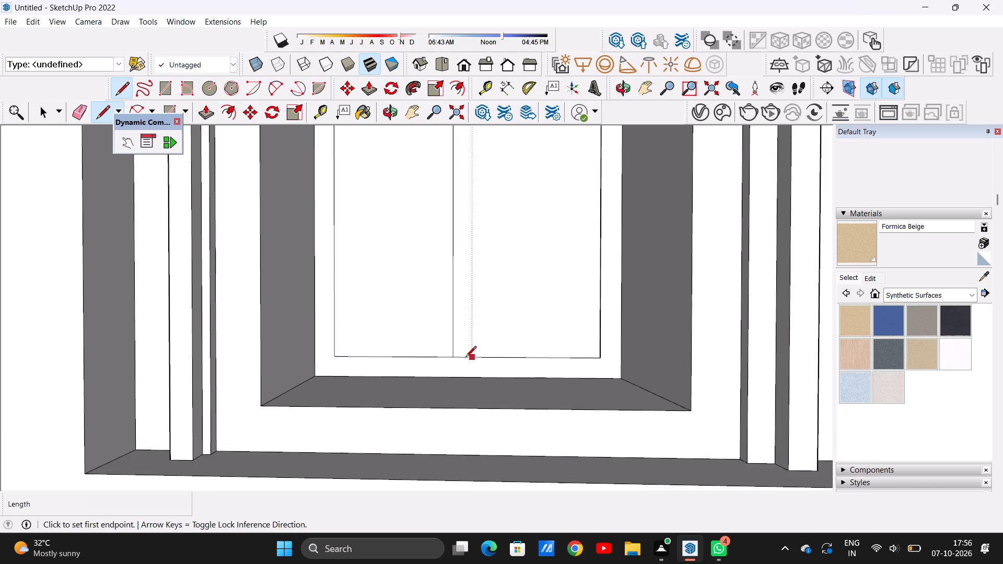
pyautogui.click(469, 358)
pyautogui.scroll(-9, 465, 274)
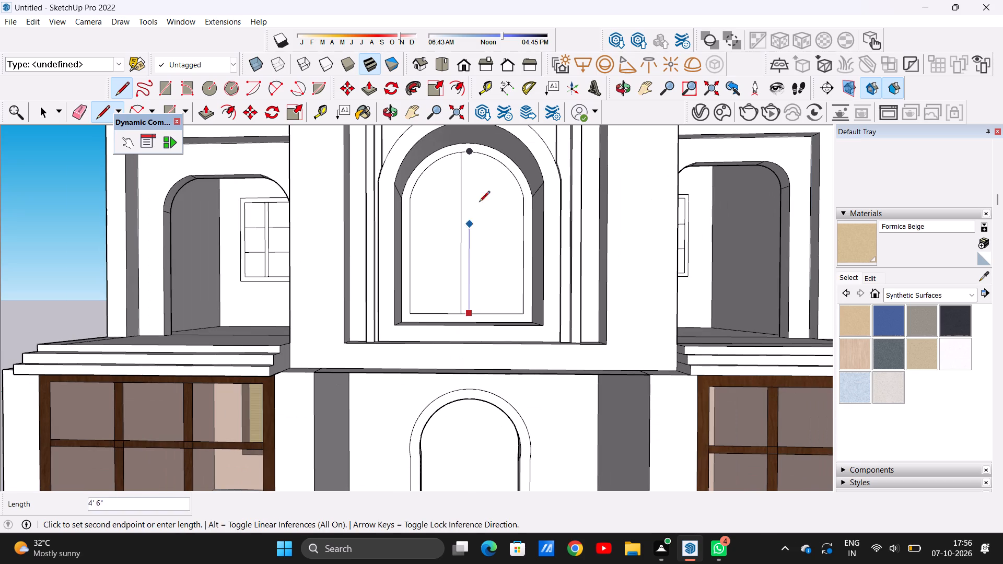
pyautogui.click(470, 155)
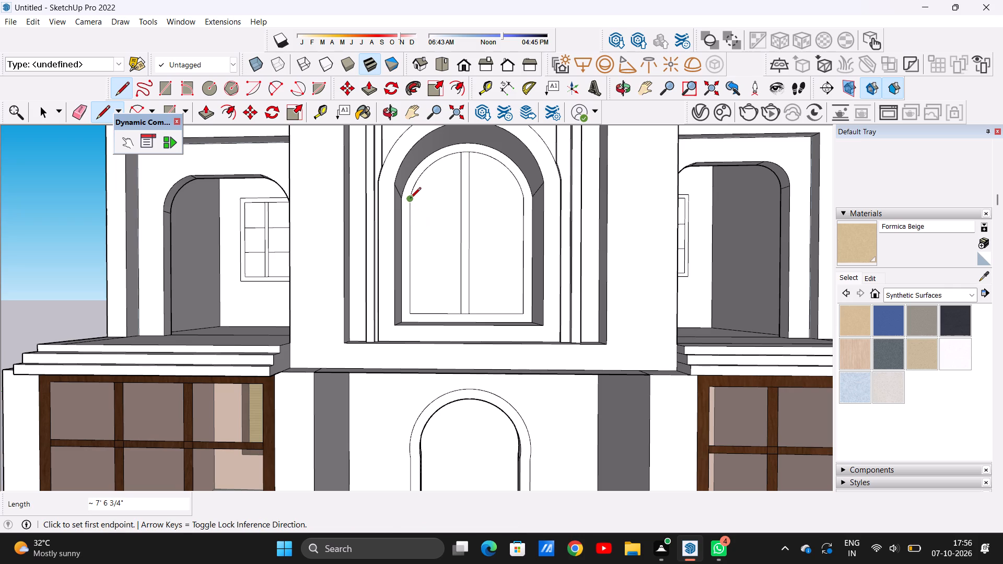
# Outline three horizontal glazing bars with paired lines about 5' 3 1/2" long across the arched panel, the uppermost at the spring line.
pyautogui.click(410, 199)
pyautogui.click(524, 198)
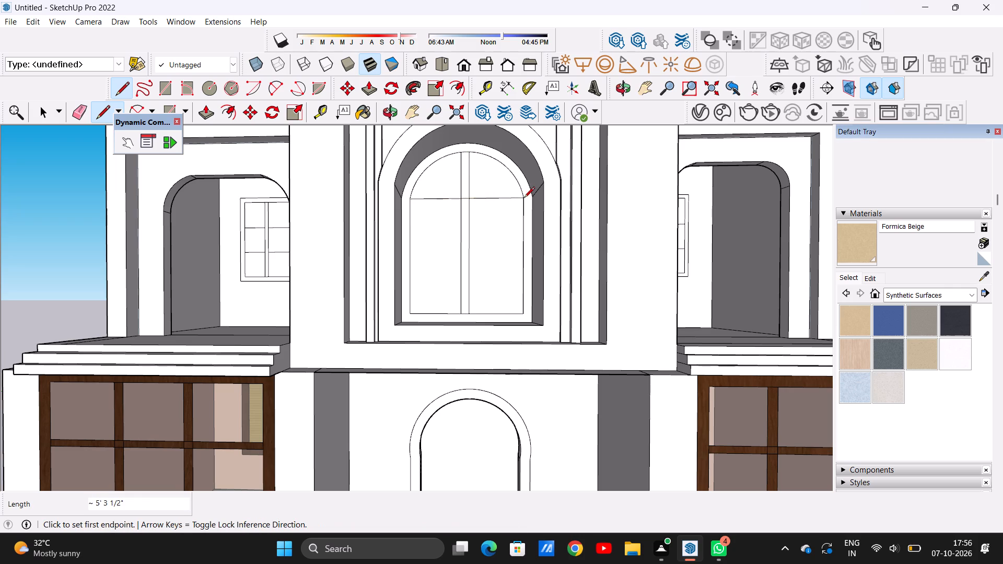
pyautogui.scroll(6, 503, 222)
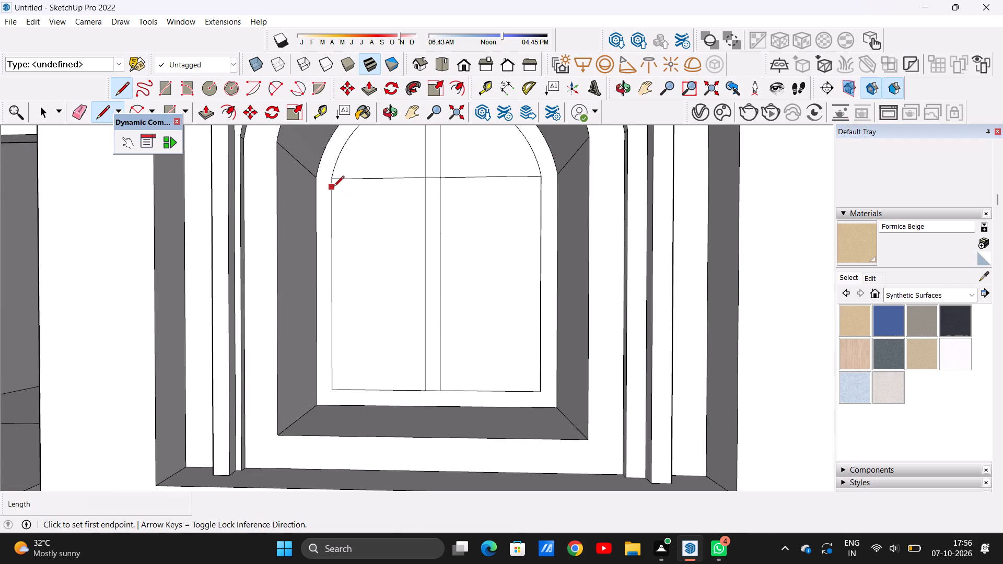
pyautogui.click(334, 186)
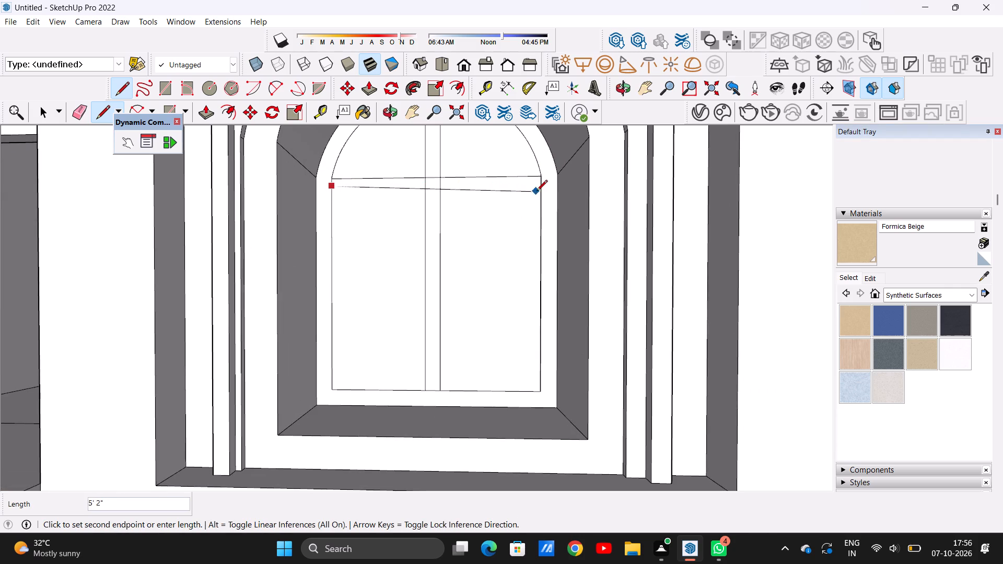
pyautogui.click(541, 187)
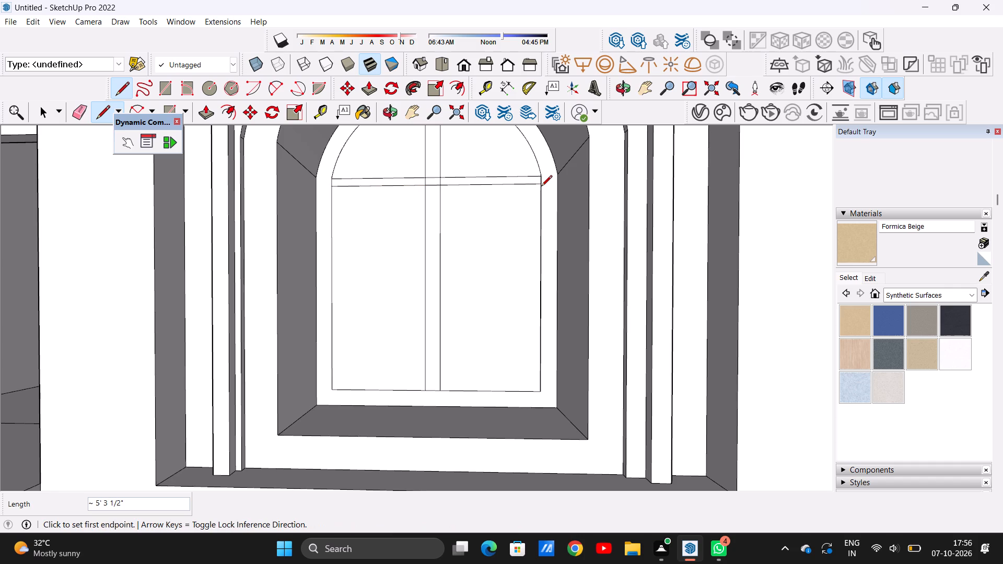
pyautogui.click(335, 243)
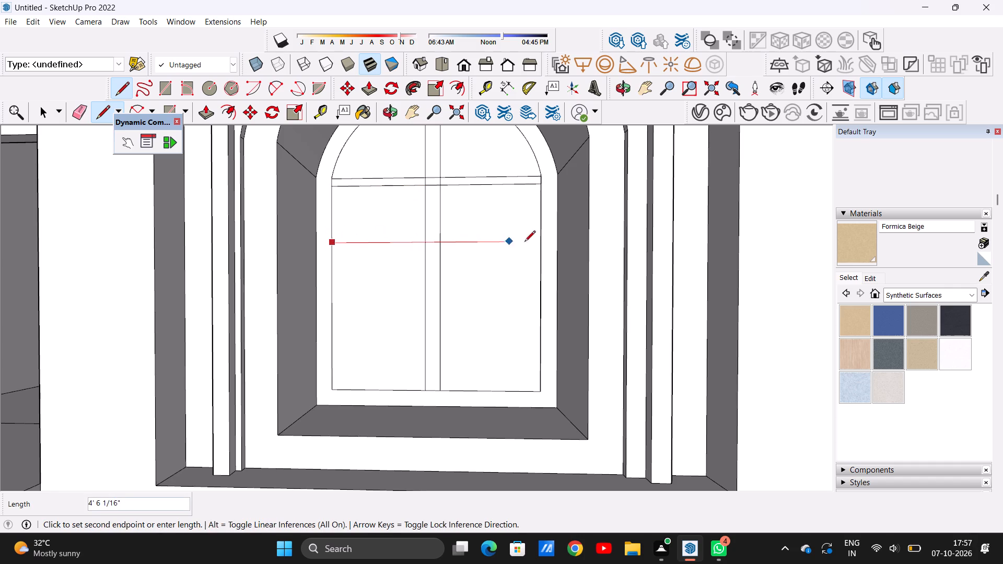
pyautogui.click(542, 242)
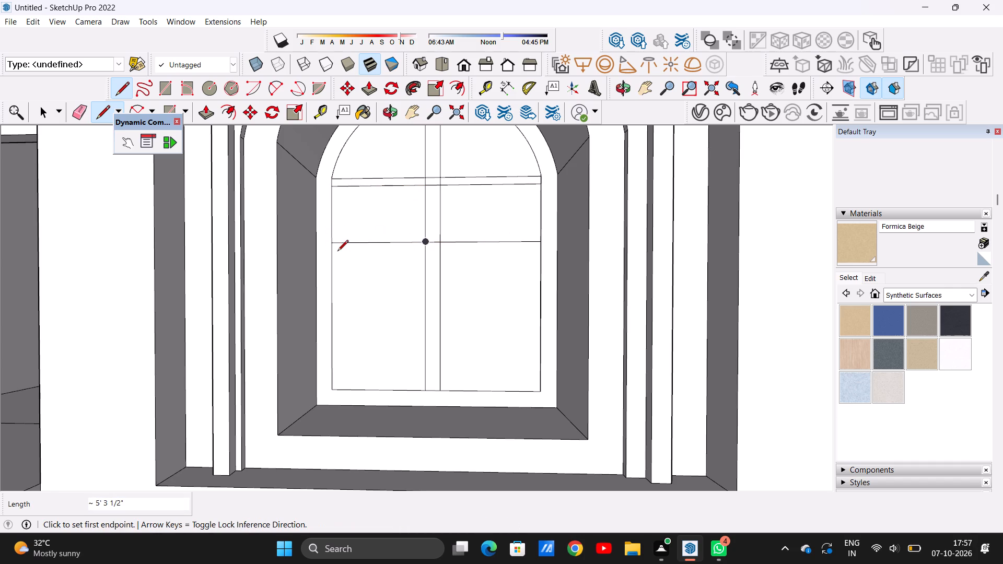
pyautogui.click(332, 251)
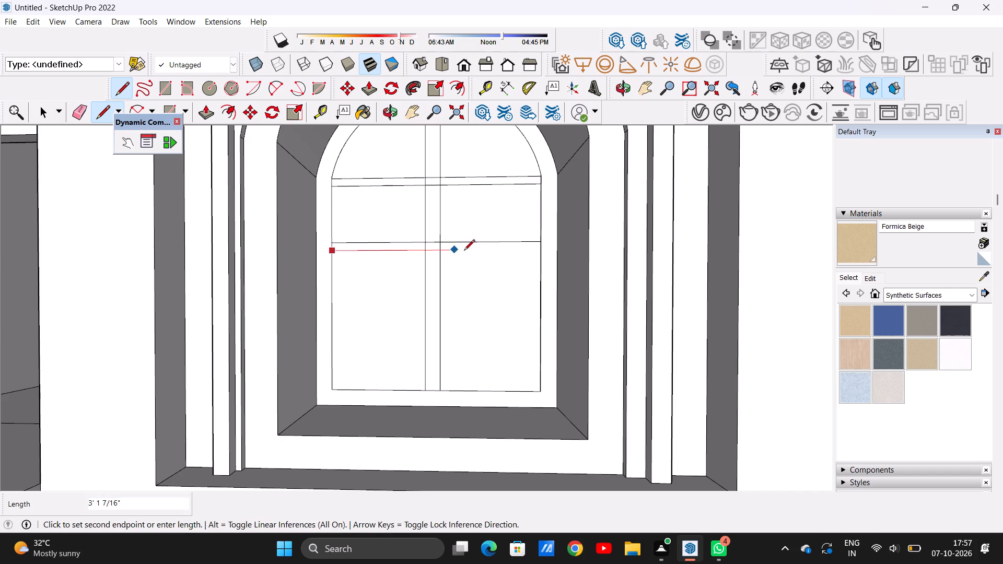
pyautogui.click(541, 252)
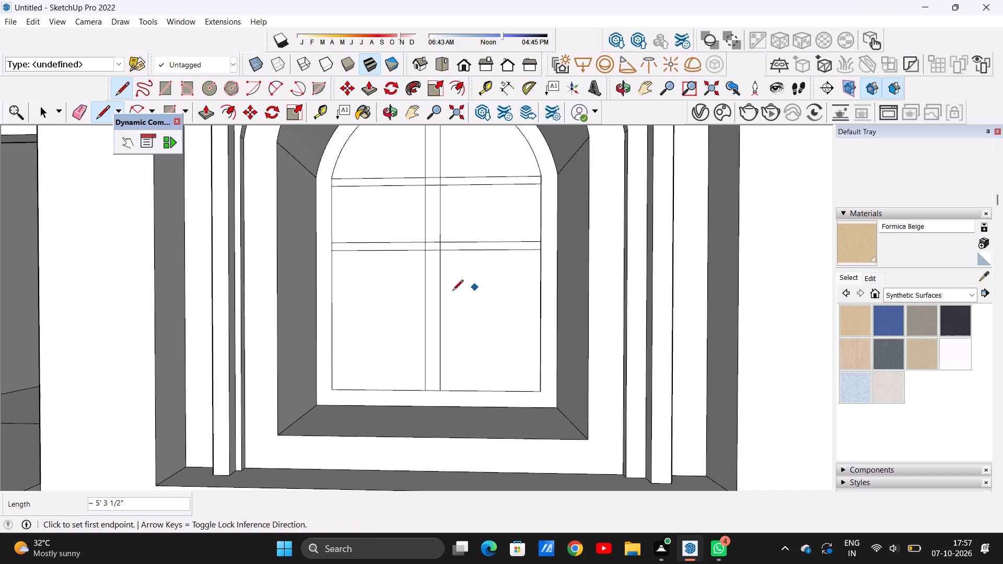
pyautogui.click(331, 311)
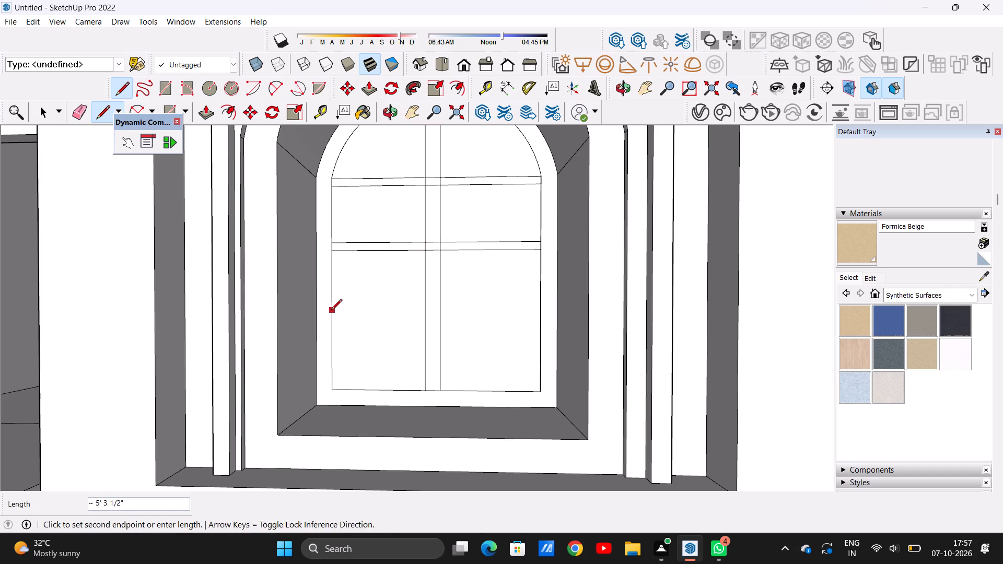
pyautogui.click(541, 313)
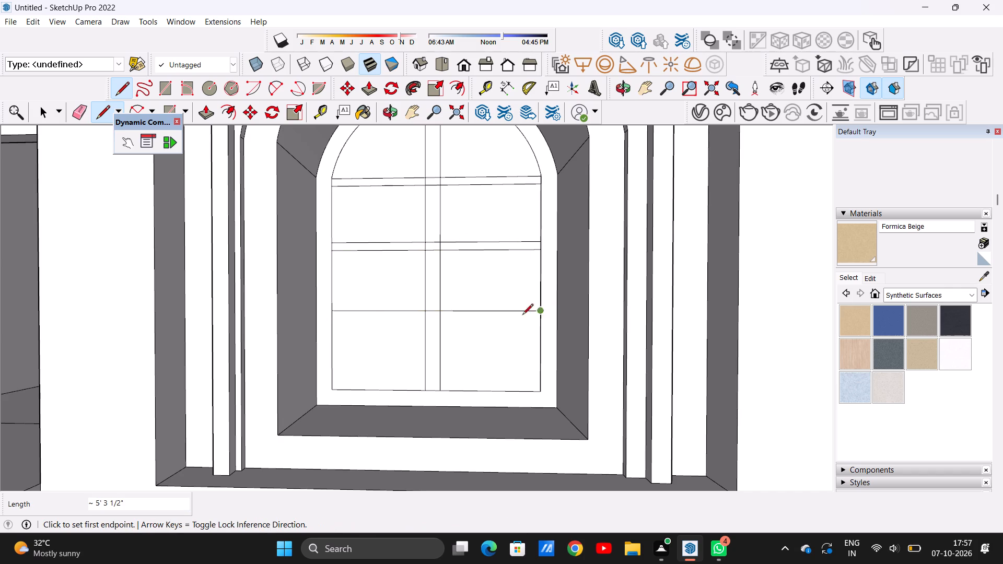
pyautogui.click(331, 319)
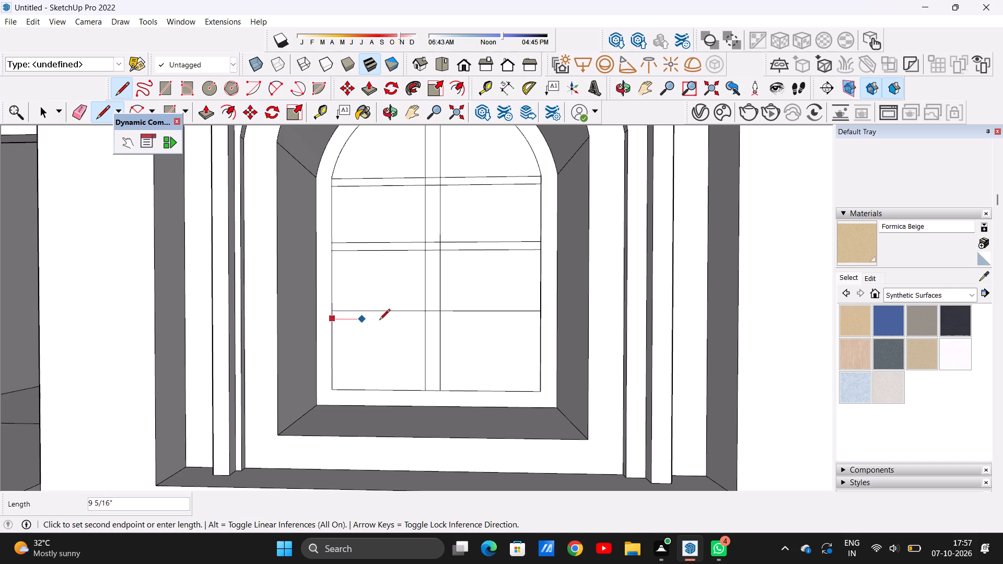
pyautogui.click(541, 321)
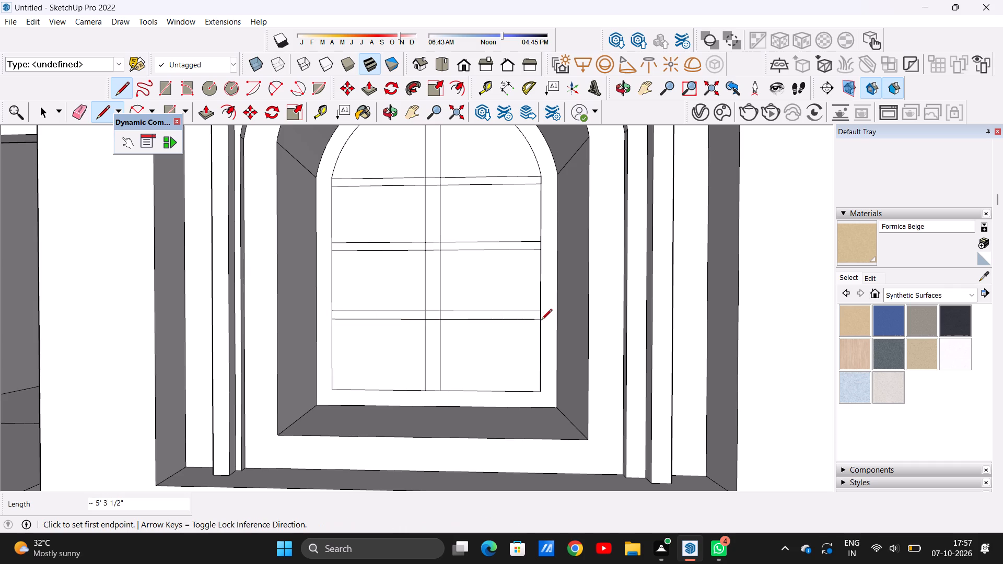
# Outline a narrow vertical bar left of the central mullion with two lines about 7' 1 13/16" and 7' 3 5/16" long, base to arch.
pyautogui.scroll(-8, 428, 330)
pyautogui.scroll(4, 421, 217)
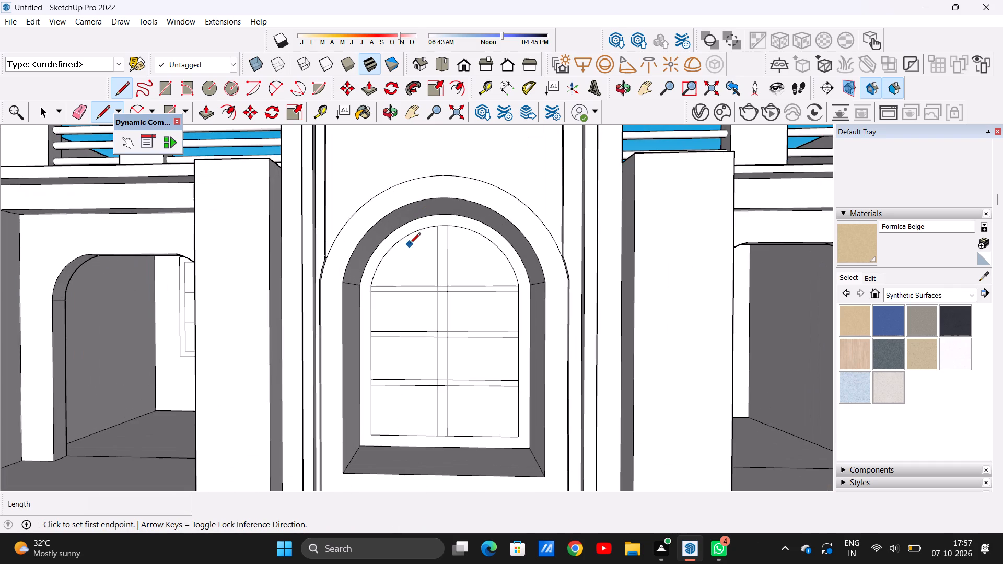
pyautogui.click(405, 240)
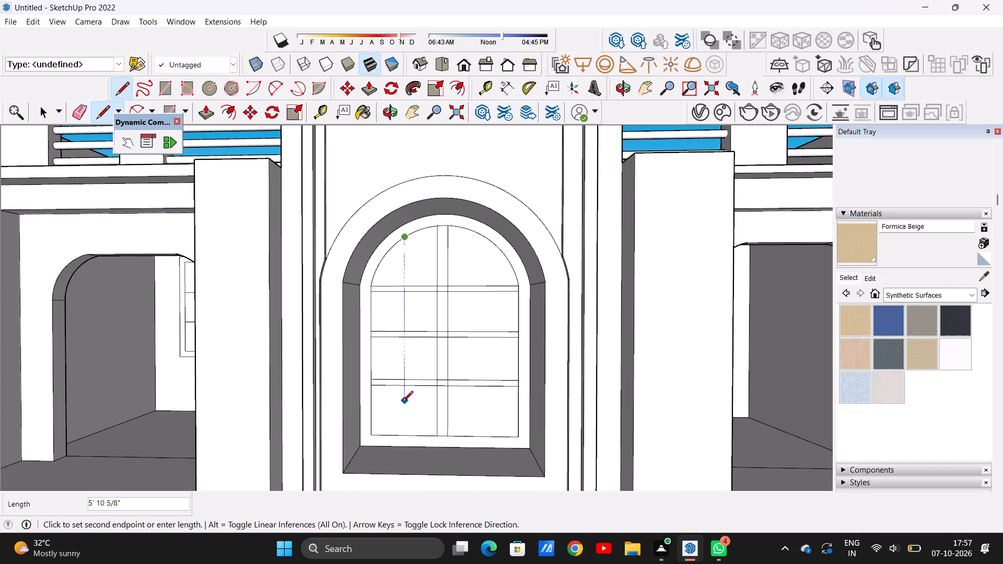
pyautogui.click(405, 434)
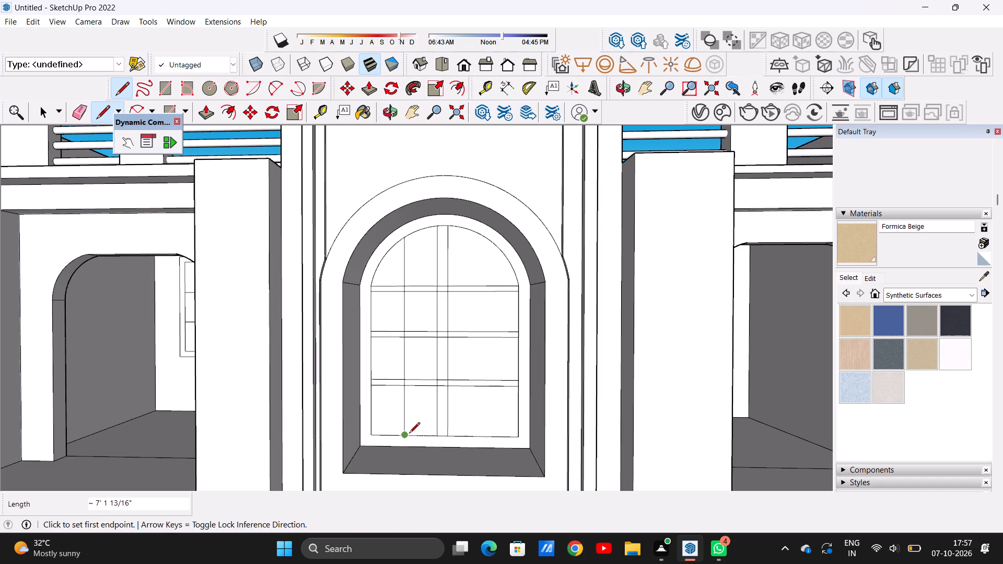
pyautogui.scroll(6, 411, 437)
pyautogui.click(410, 437)
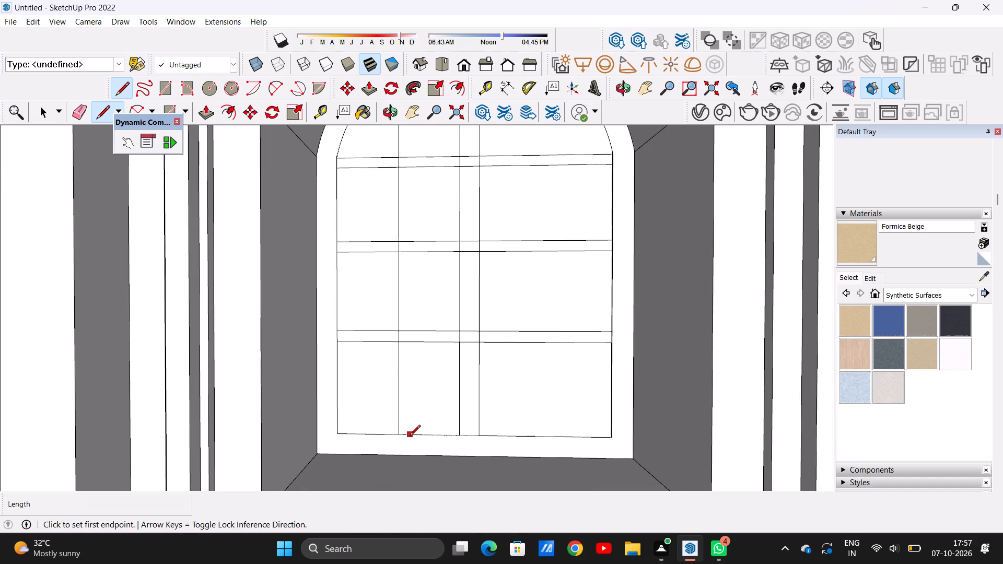
pyautogui.scroll(-8, 411, 369)
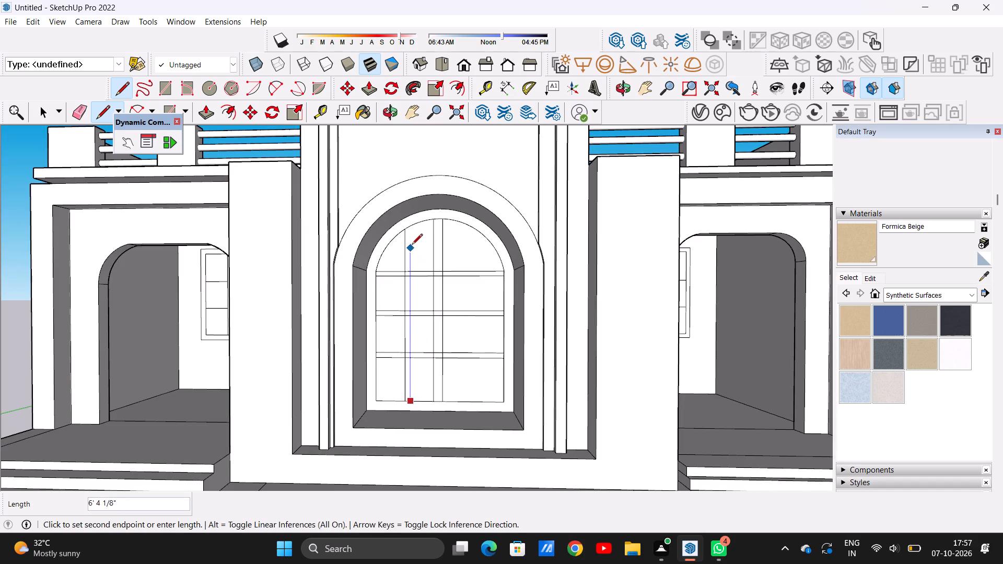
pyautogui.scroll(6, 412, 228)
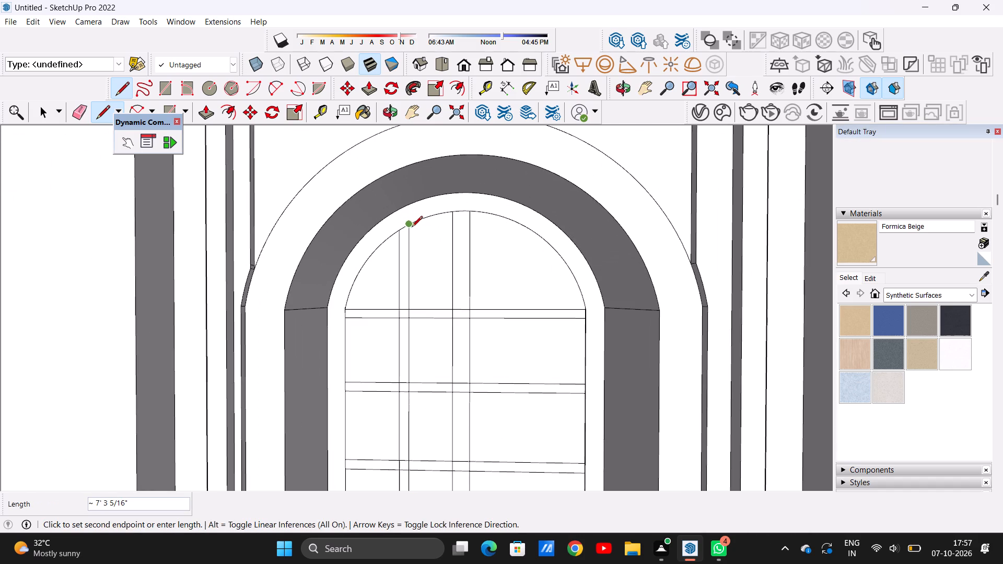
pyautogui.click(410, 226)
pyautogui.scroll(-4, 409, 230)
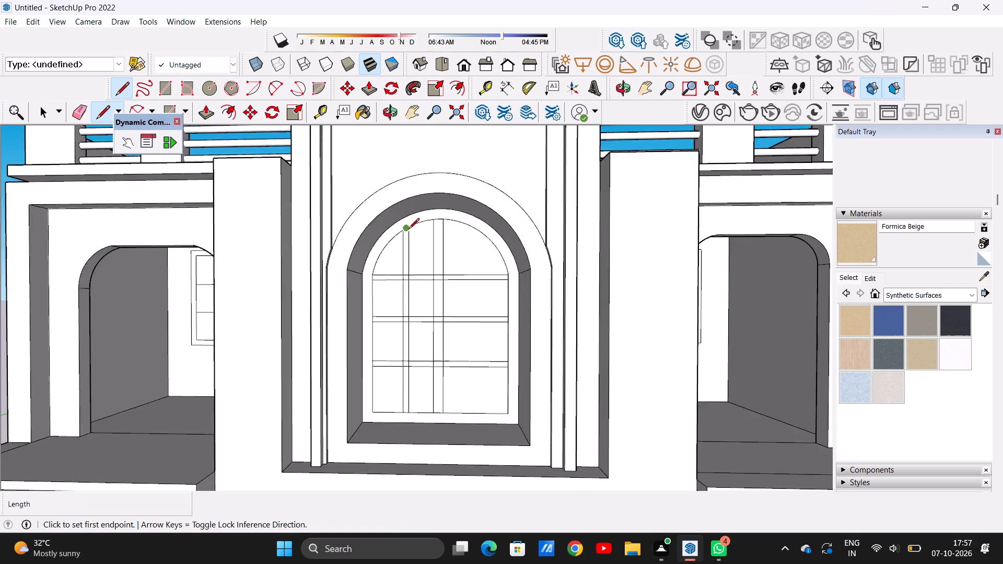
# Outline a matching narrow vertical bar right of the central mullion with two base-to-arch lines, the inner one about 7' 1 13/16" long.
pyautogui.scroll(-7, 409, 230)
pyautogui.scroll(10, 453, 337)
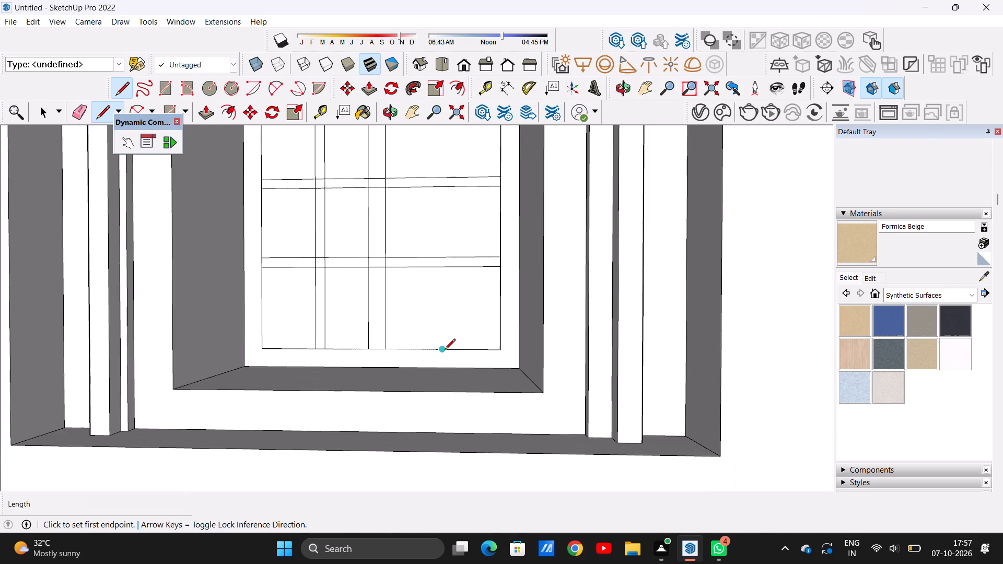
pyautogui.click(445, 350)
pyautogui.scroll(-10, 442, 273)
pyautogui.scroll(4, 439, 190)
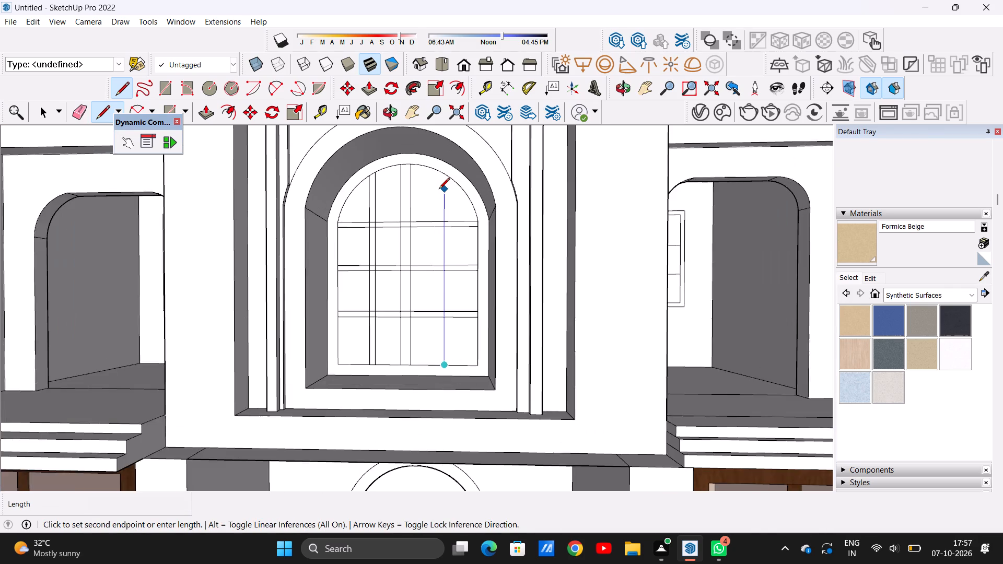
pyautogui.scroll(1, 439, 190)
pyautogui.click(444, 175)
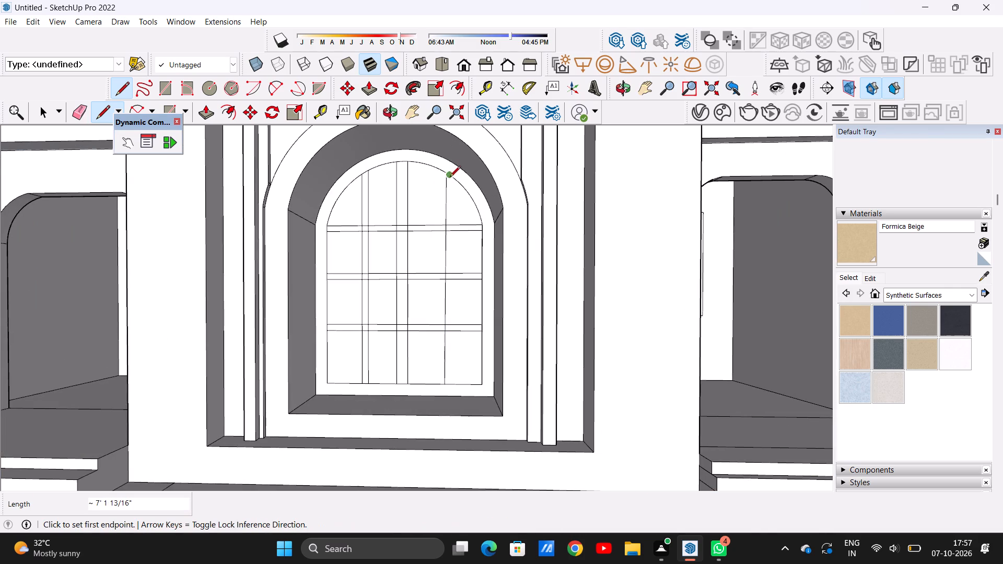
pyautogui.click(451, 179)
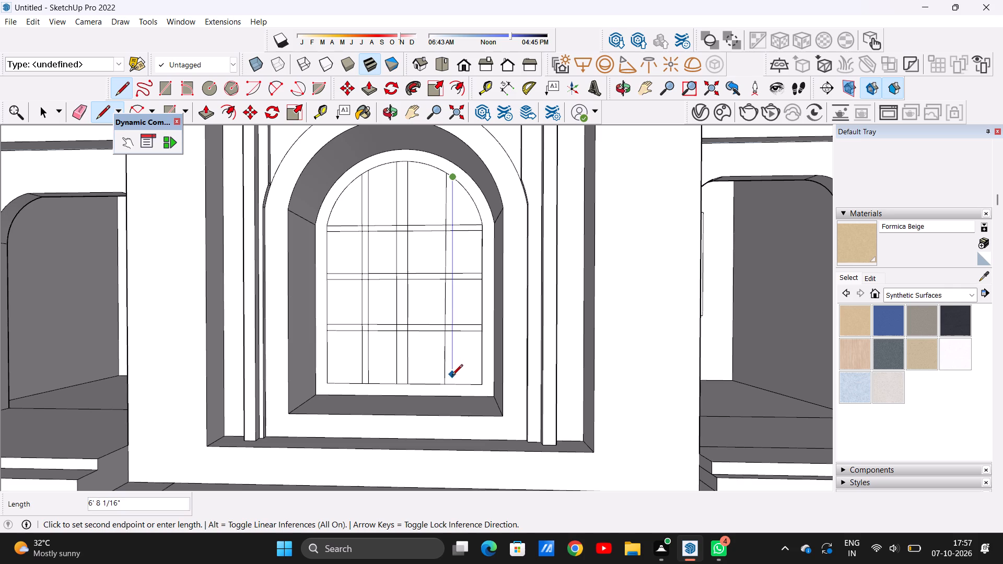
pyautogui.click(454, 386)
pyautogui.press('space')
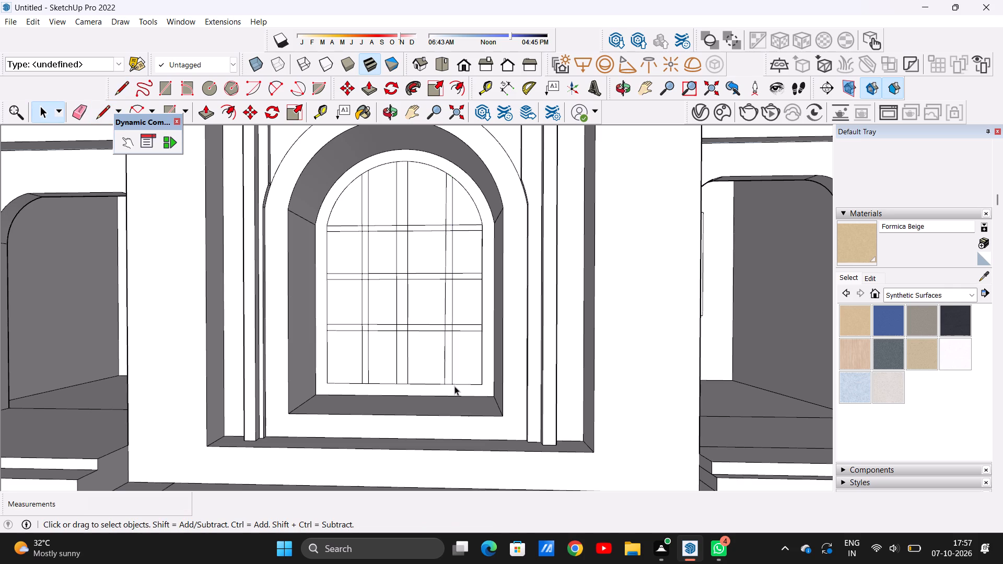
# Paint the eight panes in the top two rows of the arched window with Translucent Glass Gray from Glass and Mirrors.
pyautogui.click(973, 301)
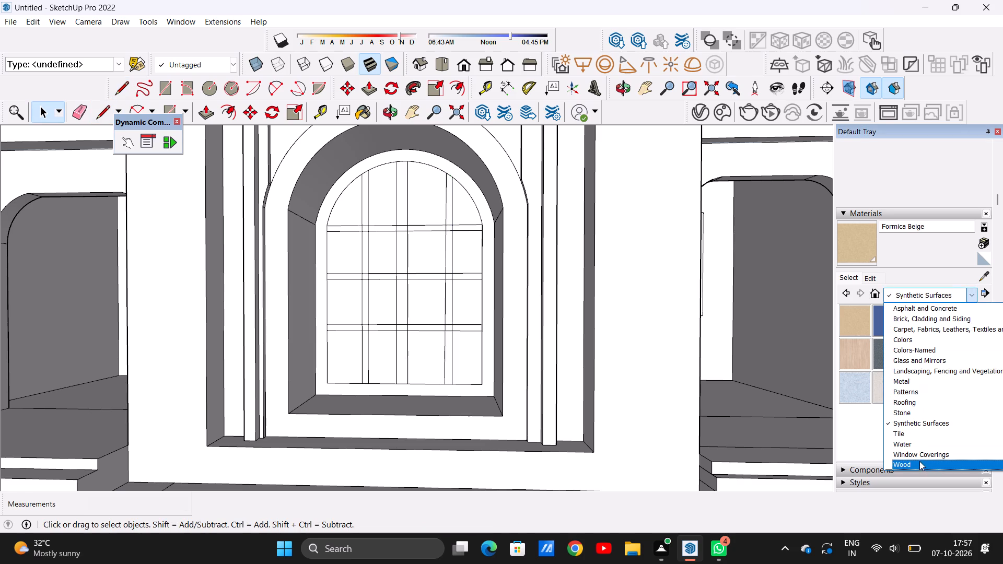
pyautogui.click(924, 357)
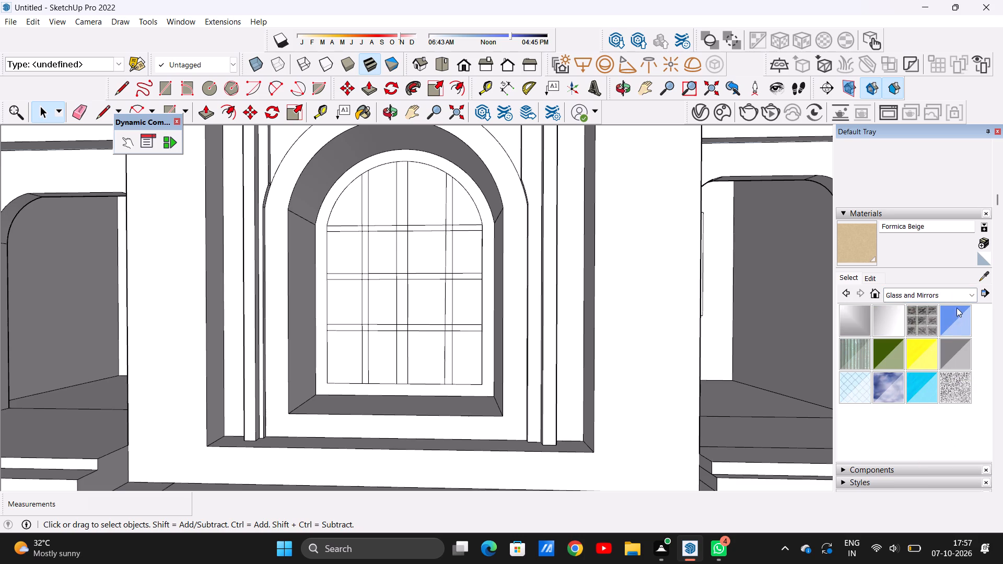
pyautogui.click(958, 352)
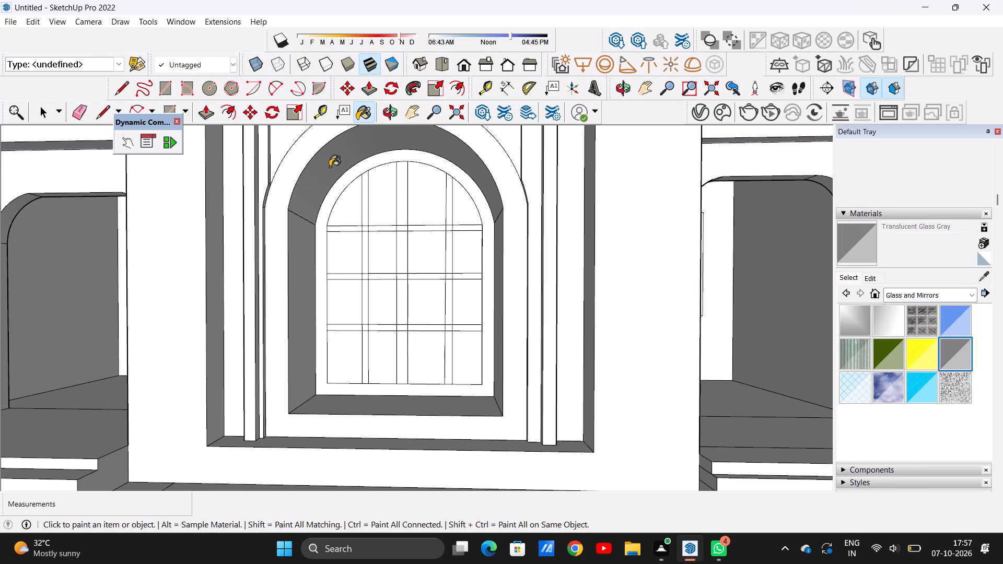
pyautogui.scroll(6, 349, 205)
pyautogui.click(349, 205)
pyautogui.click(375, 202)
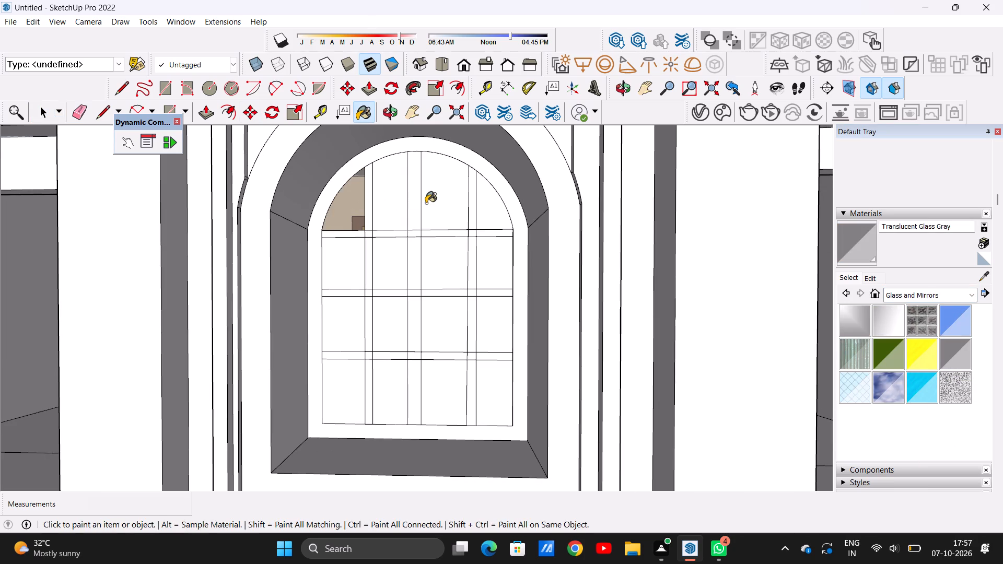
pyautogui.click(426, 203)
pyautogui.click(483, 213)
pyautogui.click(490, 257)
pyautogui.click(447, 265)
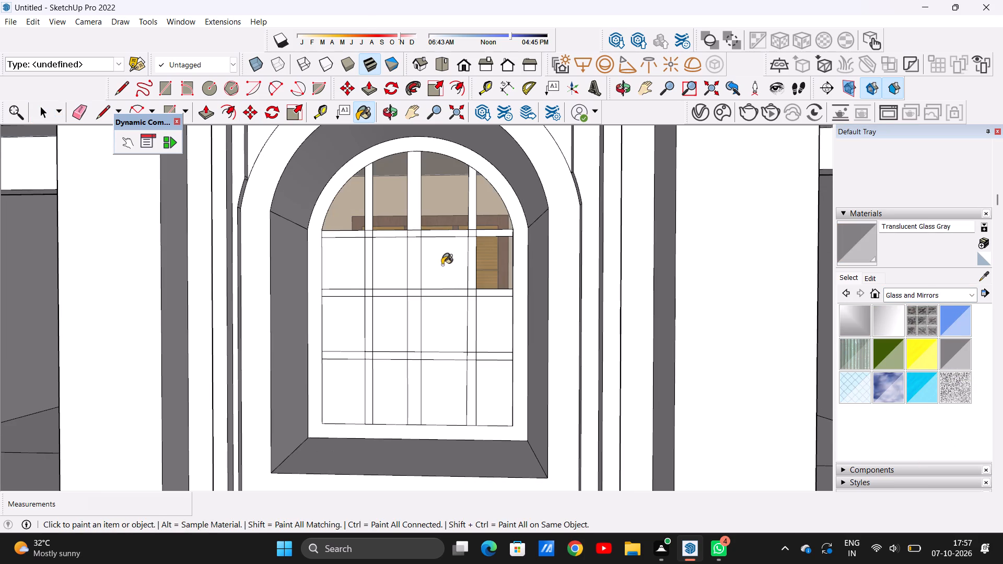
pyautogui.click(390, 266)
pyautogui.click(358, 267)
# Paint the eight panes in the lower two rows of the arched window with Translucent Glass Gray.
pyautogui.click(351, 326)
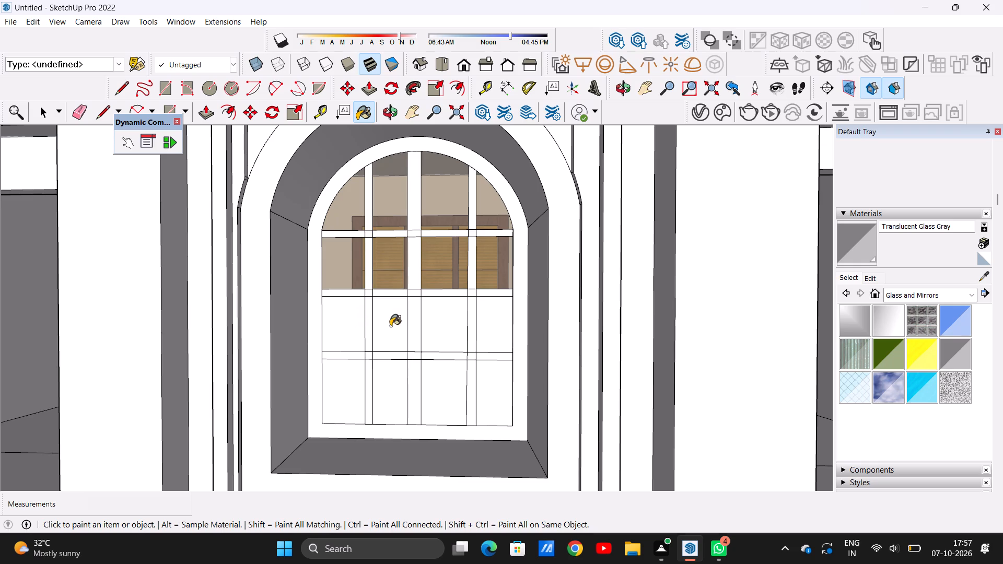
pyautogui.click(394, 324)
pyautogui.click(439, 324)
pyautogui.click(493, 322)
pyautogui.click(495, 389)
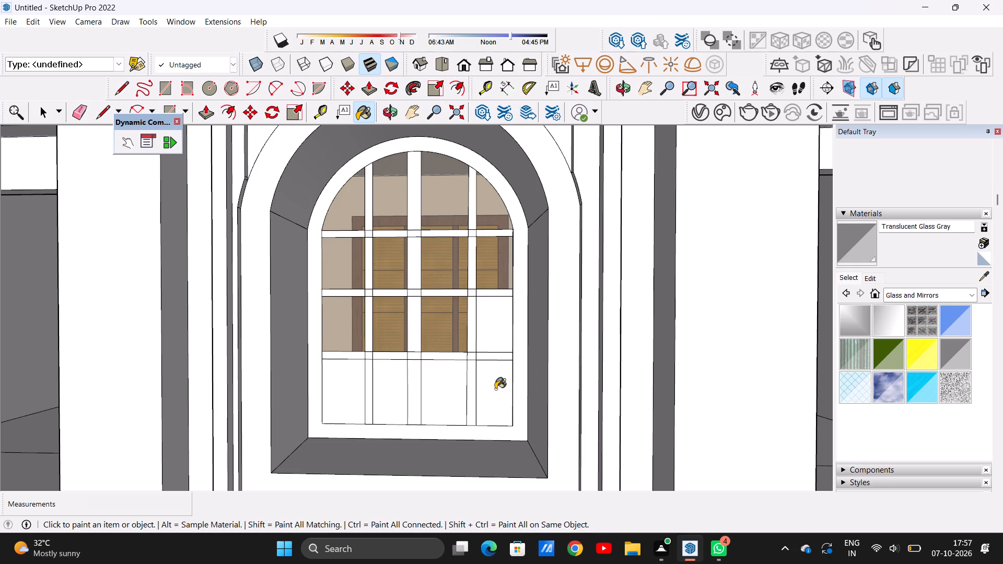
pyautogui.click(449, 393)
pyautogui.click(391, 392)
pyautogui.click(355, 390)
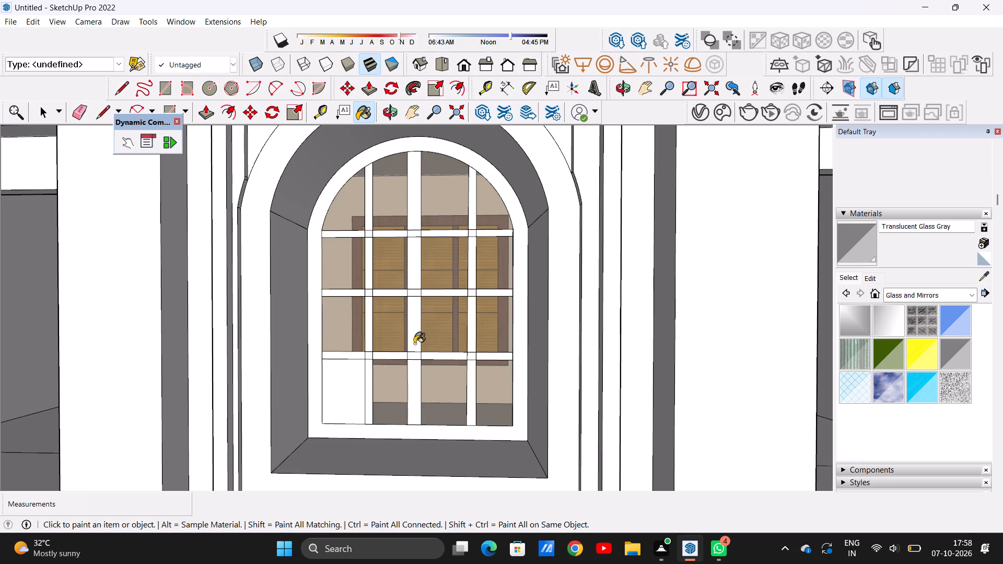
pyautogui.scroll(-8, 414, 344)
pyautogui.scroll(4, 437, 317)
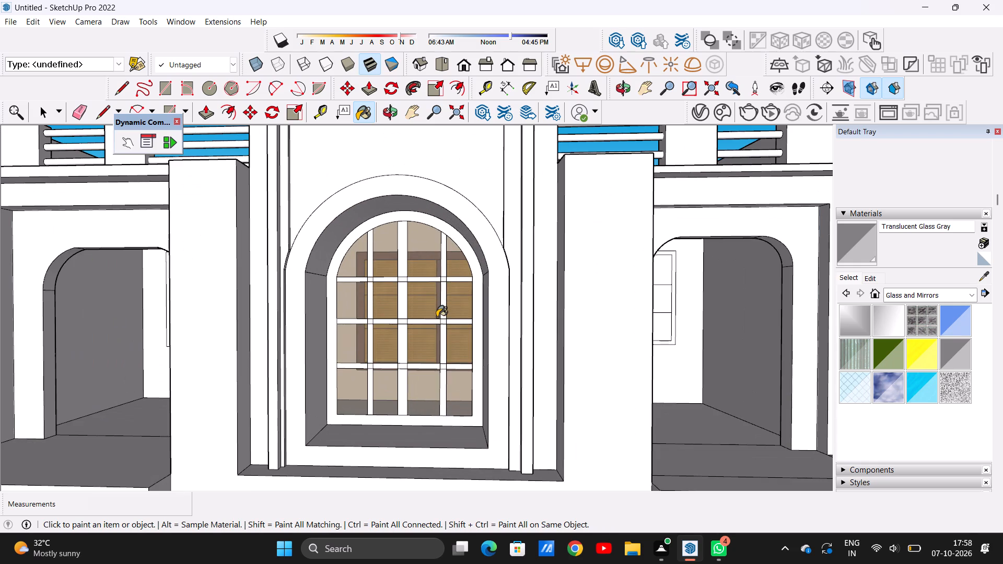
pyautogui.press('space')
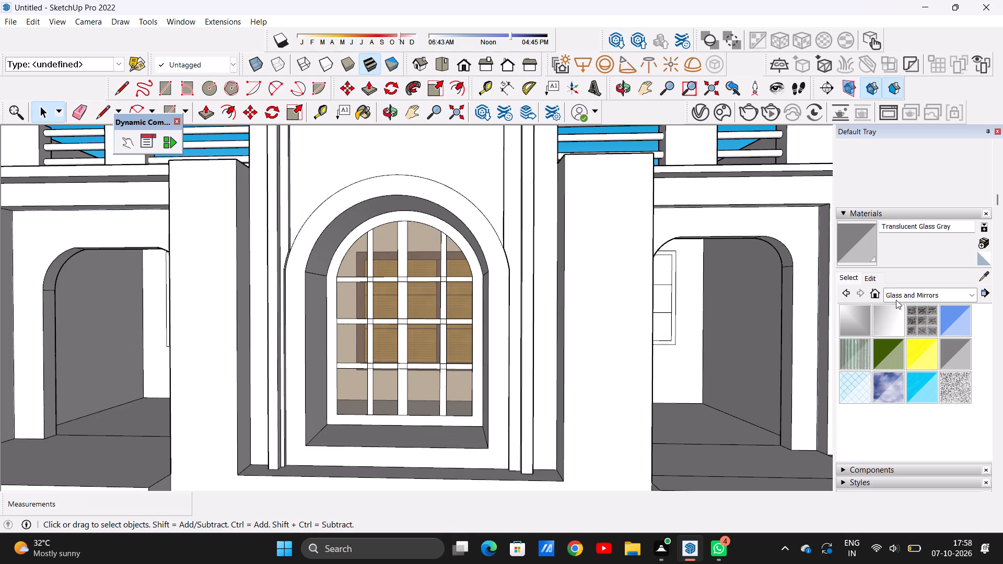
# Paint the arched window's outer frame with Wood Veneer 01 from the Wood materials.
pyautogui.click(970, 294)
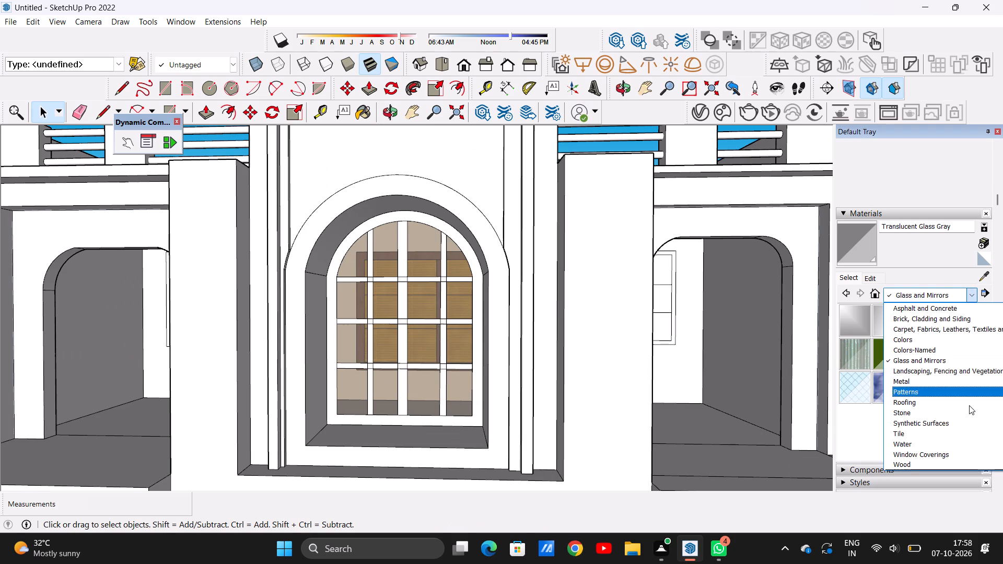
pyautogui.click(963, 466)
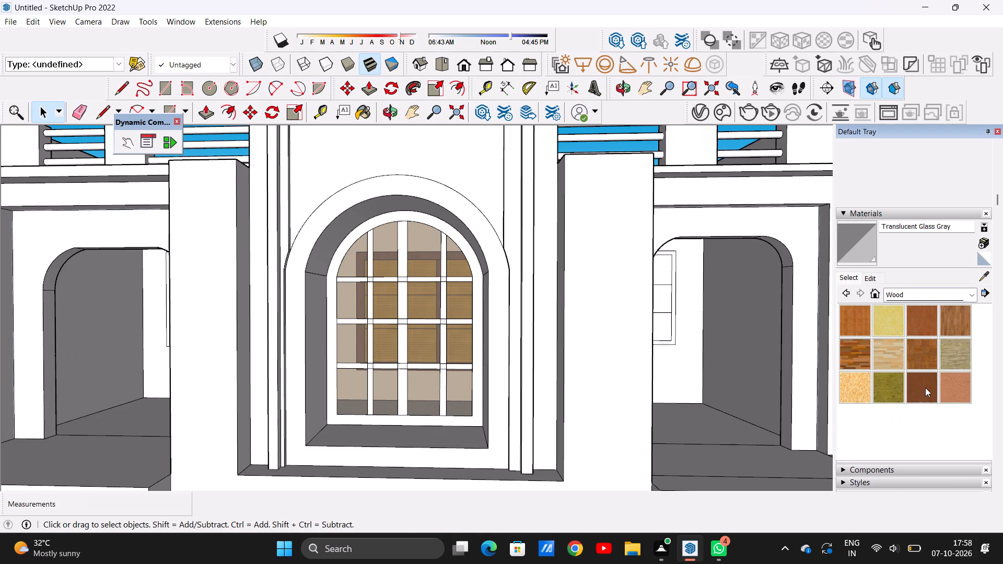
pyautogui.click(925, 387)
pyautogui.scroll(12, 434, 236)
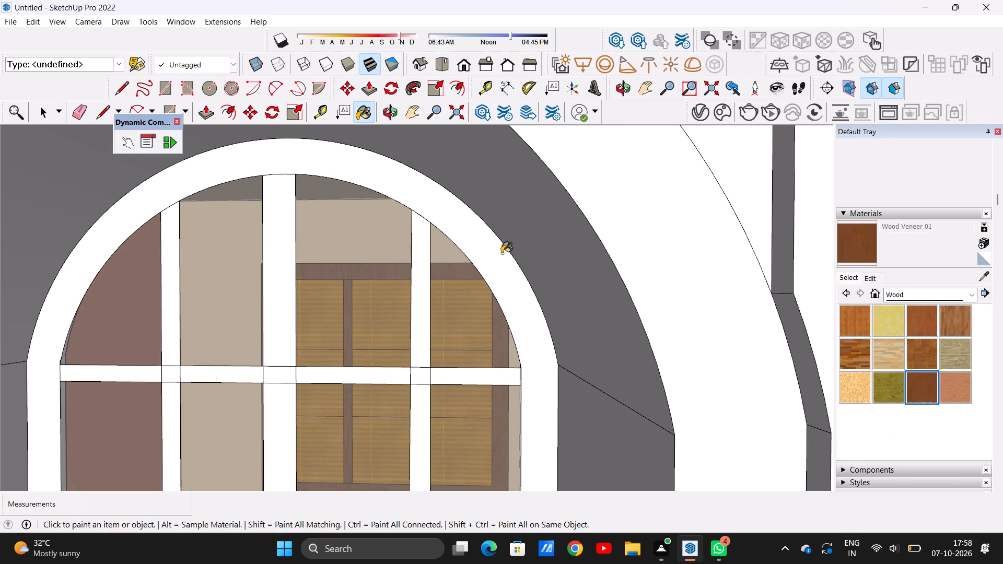
pyautogui.click(495, 261)
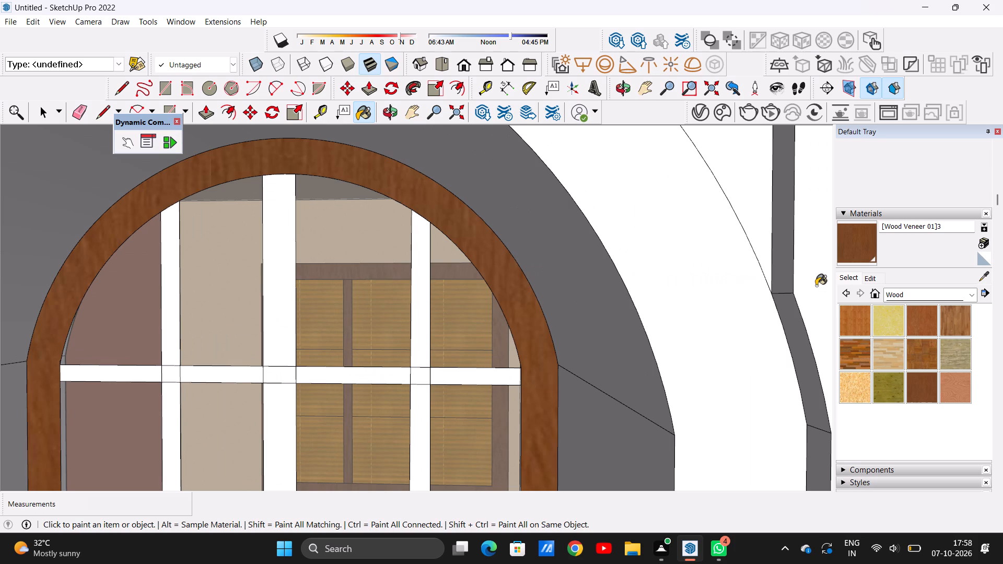
# Darken the colour of the window frame's wood veneer material slightly.
pyautogui.scroll(-20, 546, 332)
pyautogui.scroll(-7, 546, 332)
pyautogui.scroll(-2, 463, 293)
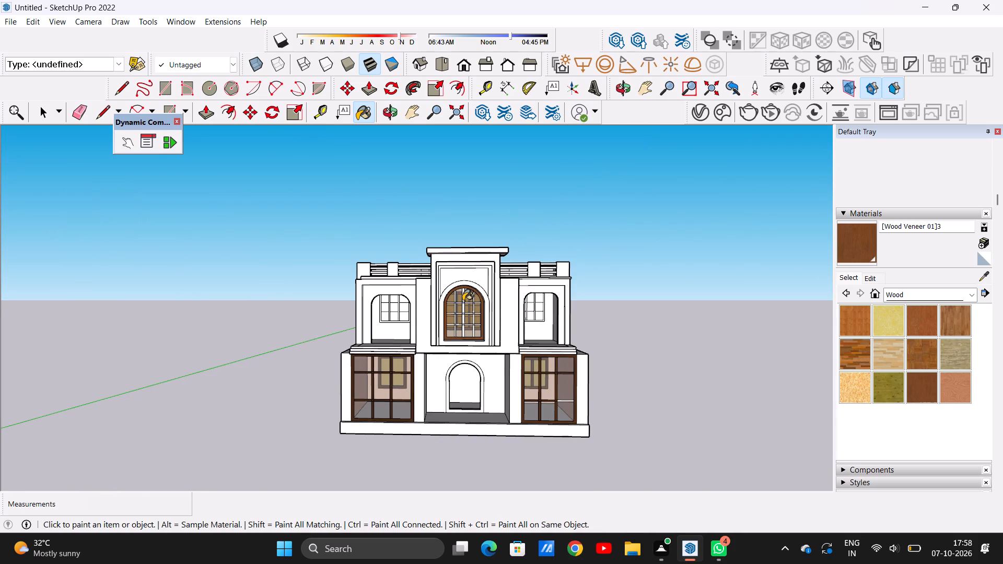
pyautogui.scroll(6, 459, 331)
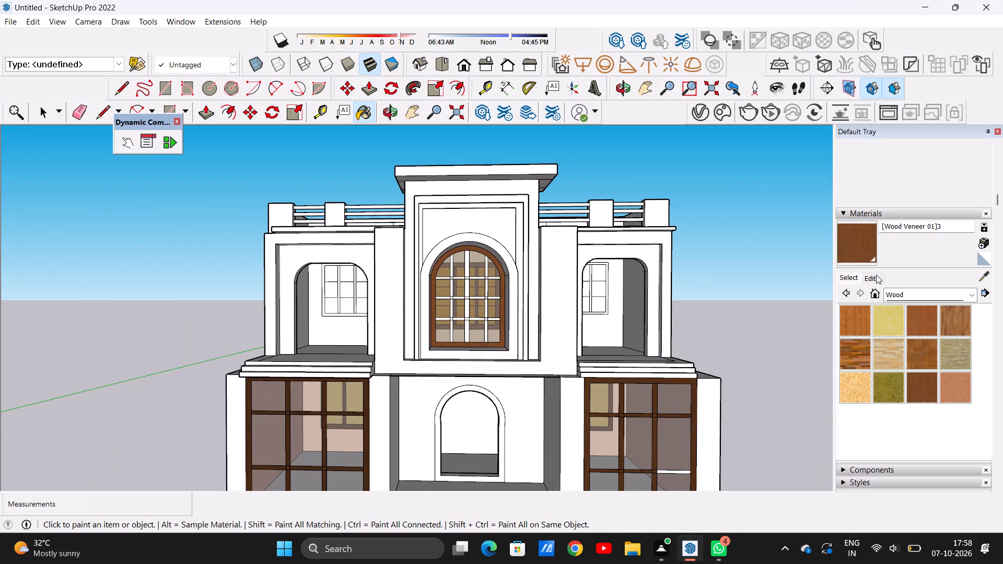
pyautogui.click(871, 276)
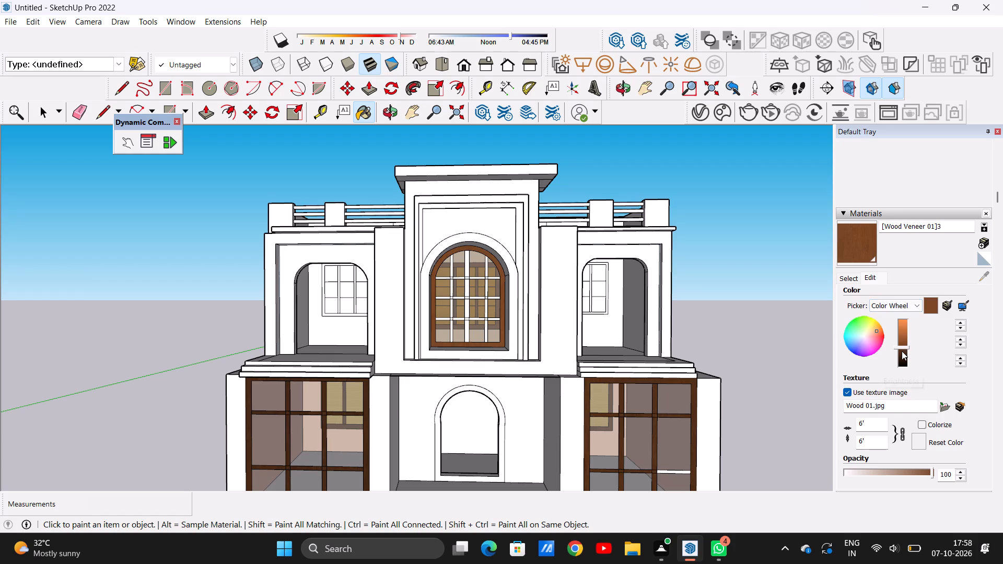
pyautogui.click(902, 350)
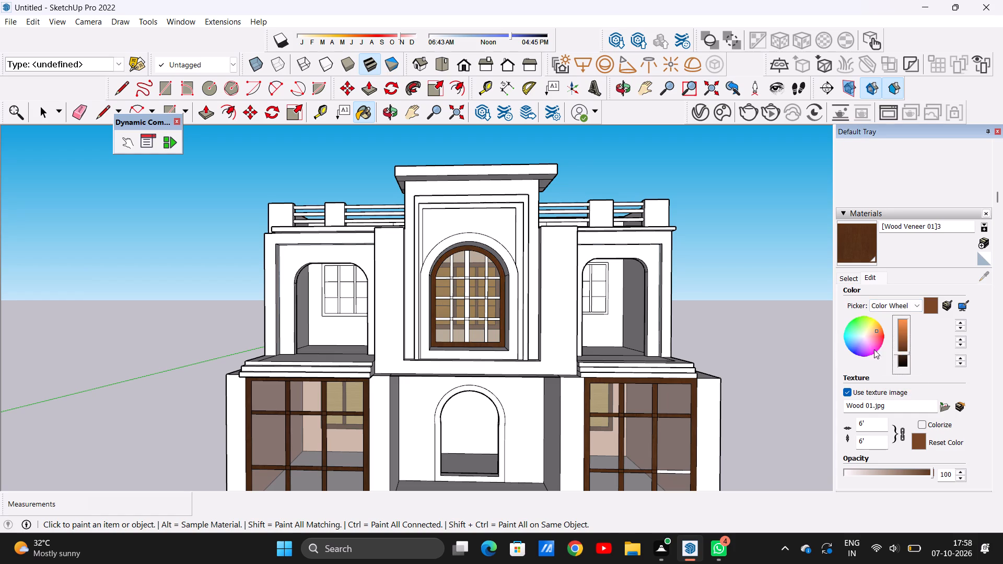
# Paint the centre and right parts of the arched window's top horizontal bar and the adjoining vertical bar segments with Wood Veneer 01.
pyautogui.scroll(14, 461, 286)
pyautogui.click(470, 281)
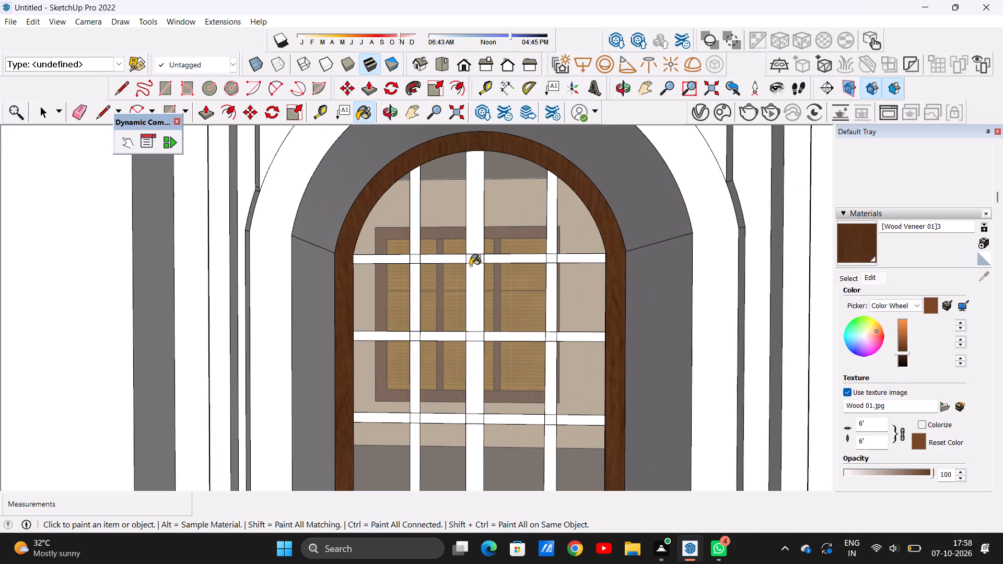
pyautogui.click(472, 262)
pyautogui.click(473, 243)
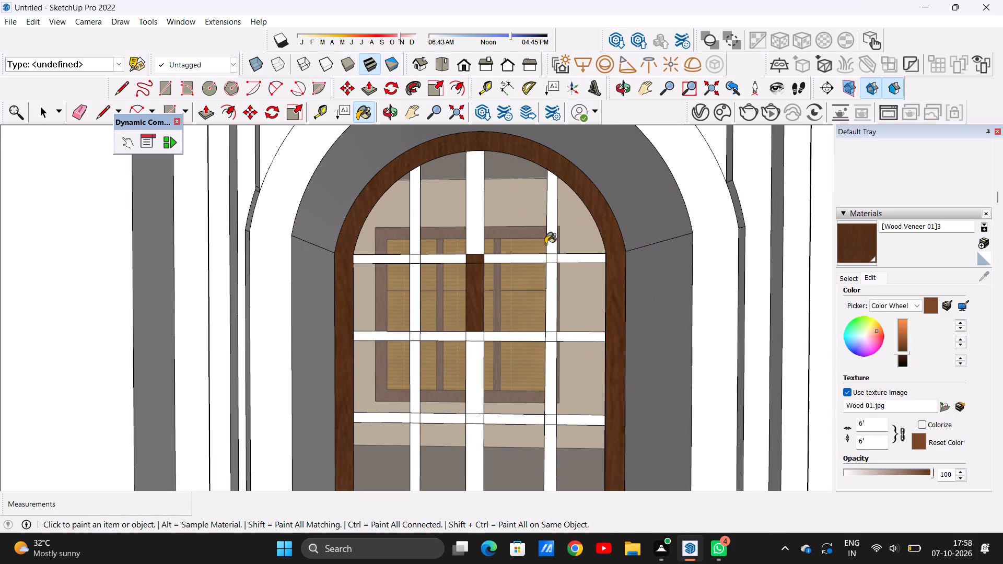
pyautogui.click(549, 244)
pyautogui.click(541, 262)
pyautogui.click(565, 260)
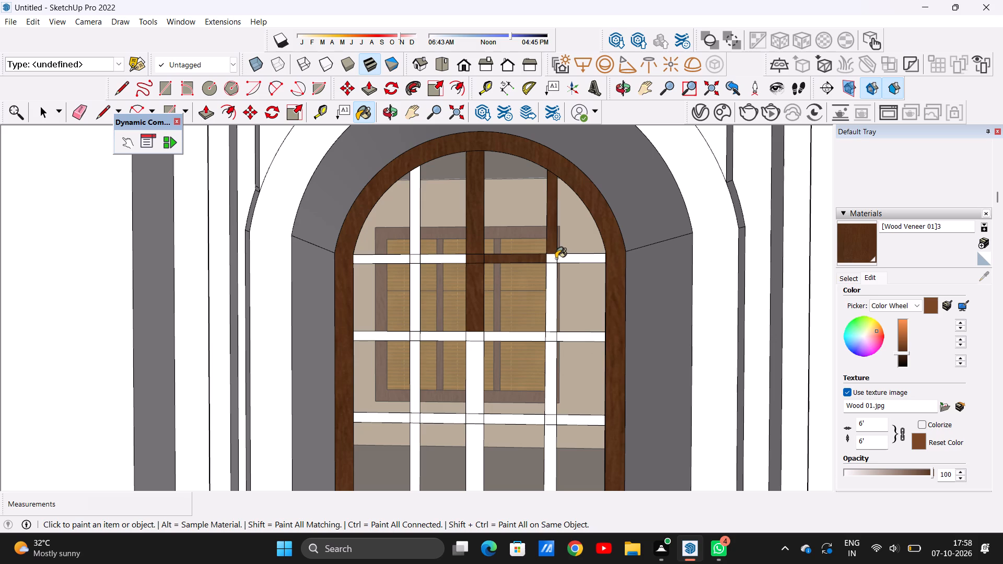
pyautogui.click(555, 258)
pyautogui.click(554, 279)
# Paint the left part of the top horizontal bar and the left vertical bar segments above and below it with Wood Veneer 01.
pyautogui.scroll(-5, 559, 254)
pyautogui.scroll(7, 493, 261)
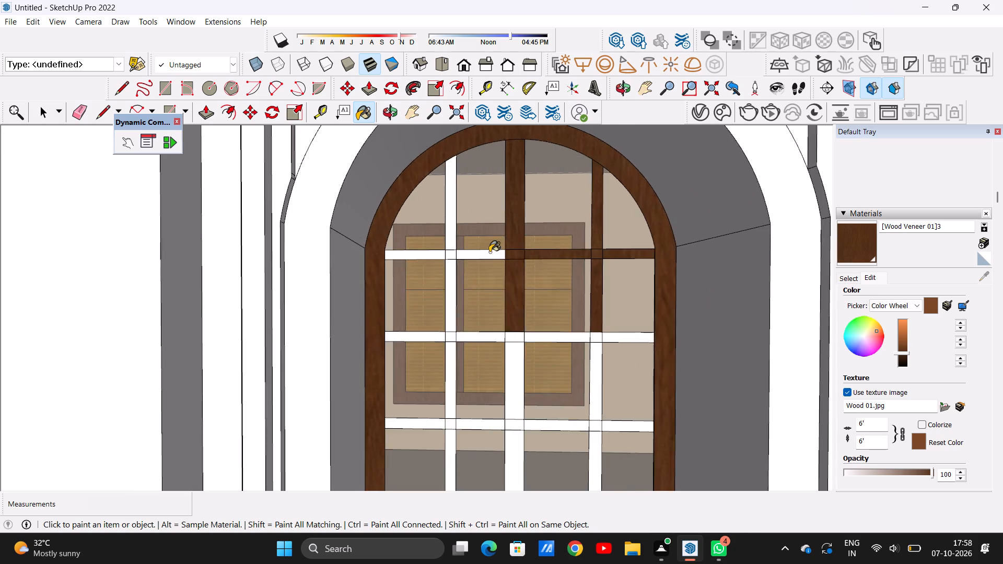
pyautogui.scroll(4, 489, 252)
pyautogui.click(484, 260)
pyautogui.click(415, 256)
pyautogui.click(417, 240)
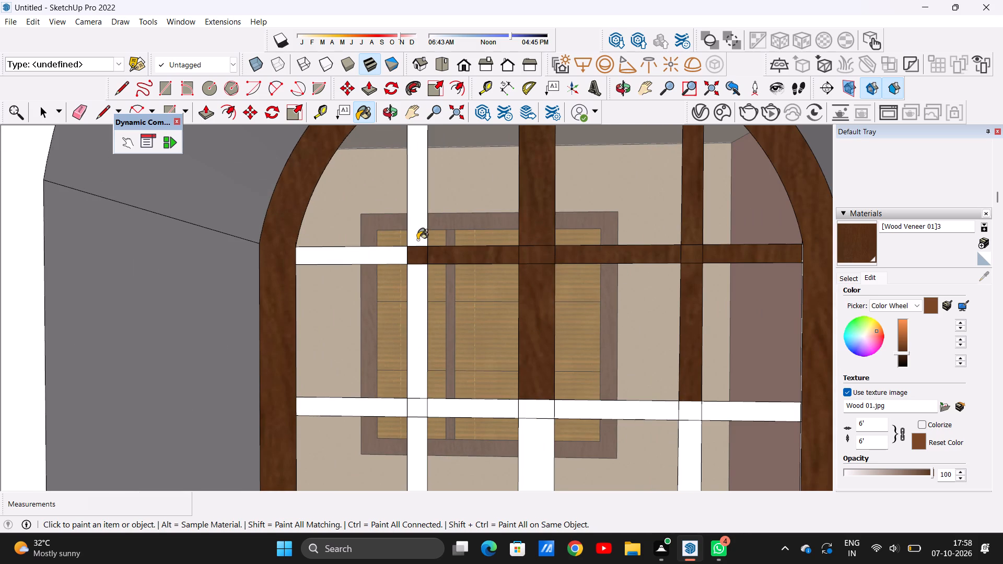
pyautogui.click(397, 253)
pyautogui.click(416, 283)
pyautogui.scroll(-6, 430, 246)
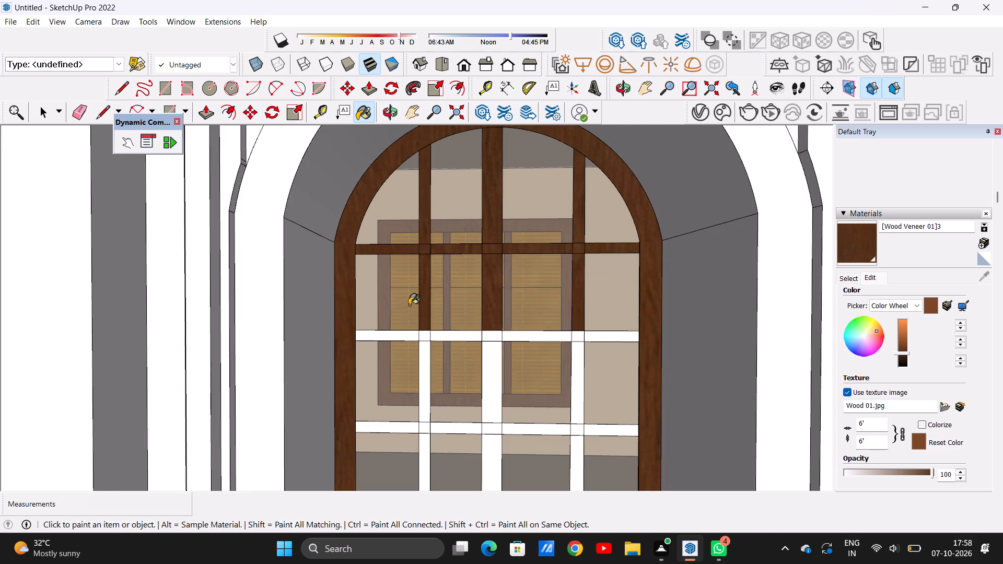
# Paint all parts of the arched window's second horizontal bar with Wood Veneer 01.
pyautogui.scroll(7, 407, 327)
pyautogui.click(408, 339)
pyautogui.click(441, 339)
pyautogui.click(471, 337)
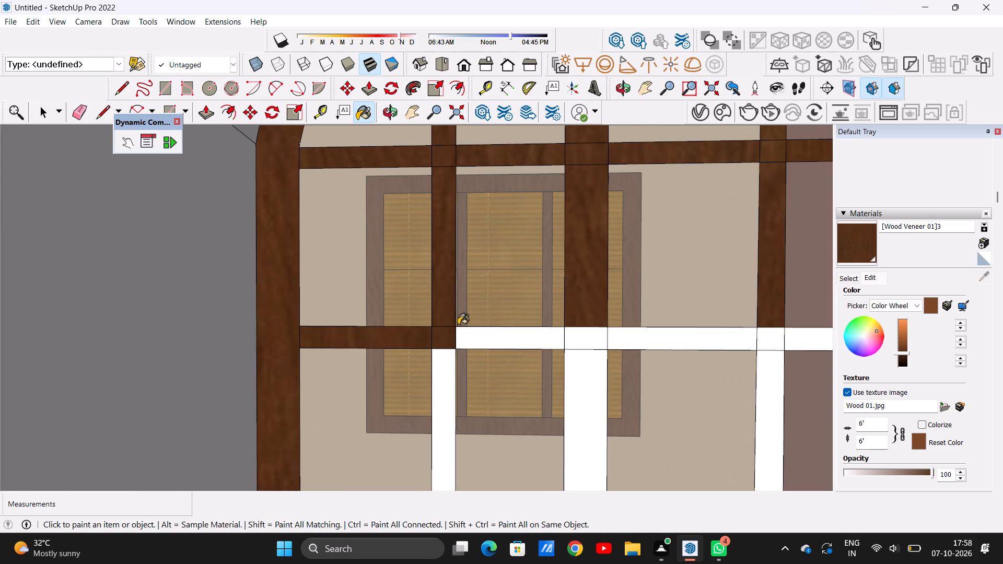
pyautogui.scroll(-12, 454, 320)
pyautogui.scroll(12, 492, 325)
pyautogui.click(456, 316)
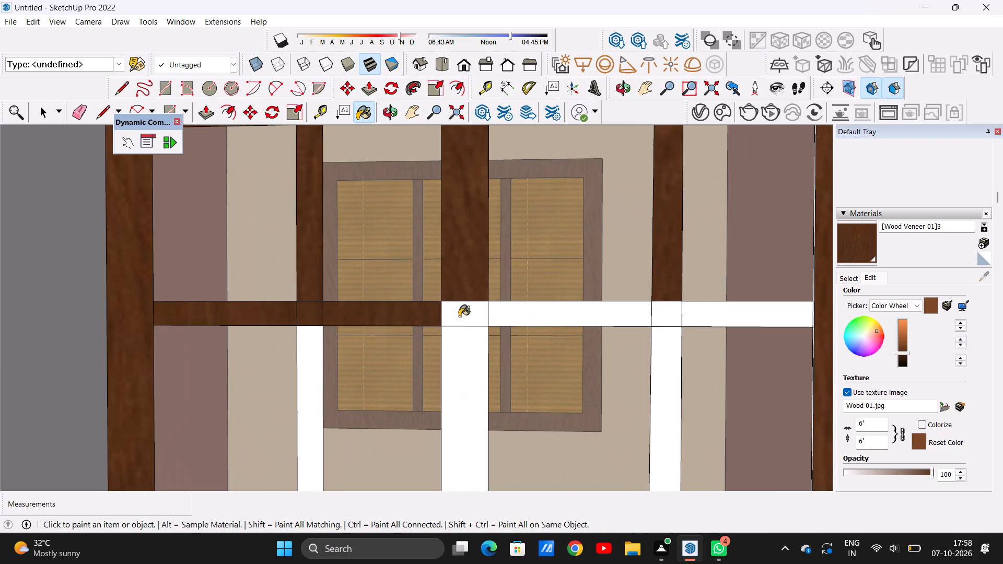
pyautogui.click(520, 318)
pyautogui.click(673, 319)
pyautogui.click(723, 319)
# Paint the three vertical bar segments between the second and third horizontal bars with Wood Veneer 01.
pyautogui.scroll(-4, 592, 293)
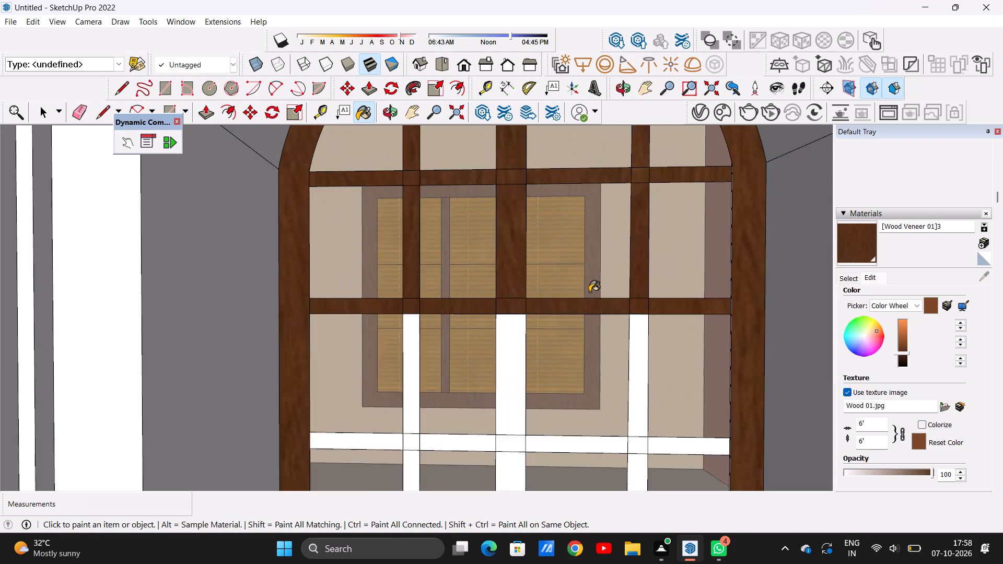
pyautogui.scroll(-10, 589, 292)
pyautogui.scroll(6, 625, 363)
pyautogui.click(596, 333)
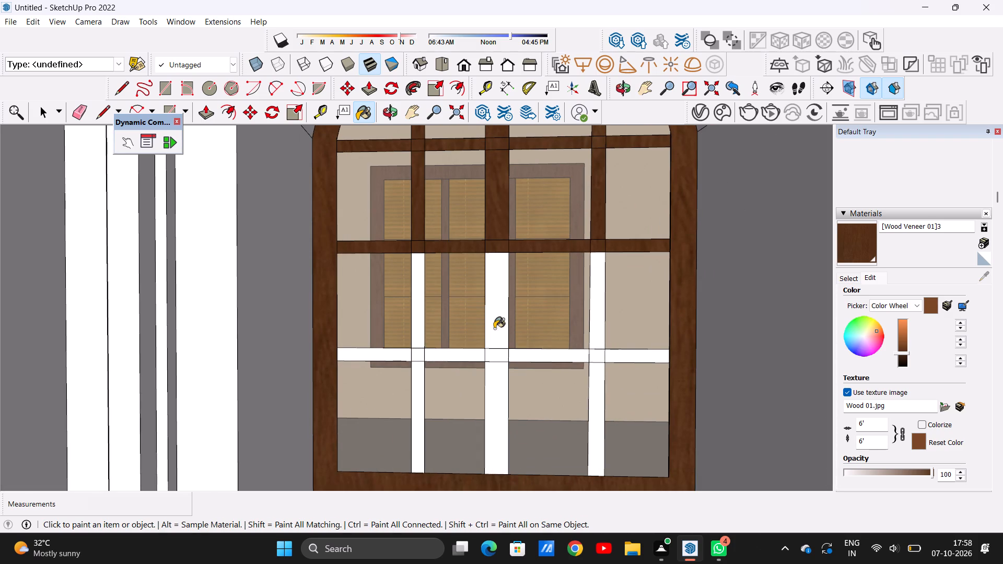
pyautogui.click(495, 327)
pyautogui.click(418, 324)
# Paint all parts of the arched window's third horizontal bar with Wood Veneer 01.
pyautogui.click(418, 352)
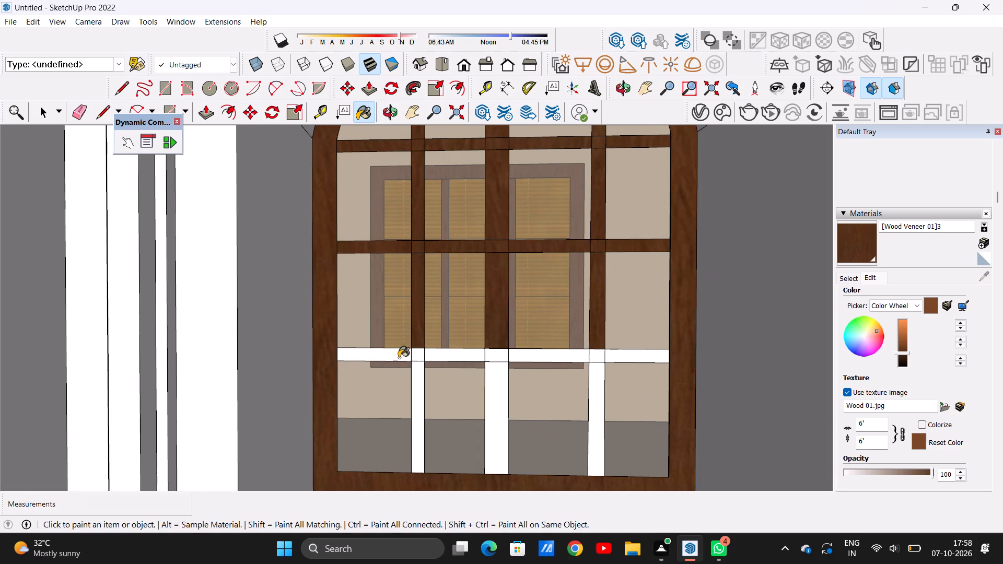
pyautogui.click(399, 358)
pyautogui.click(493, 358)
pyautogui.click(469, 357)
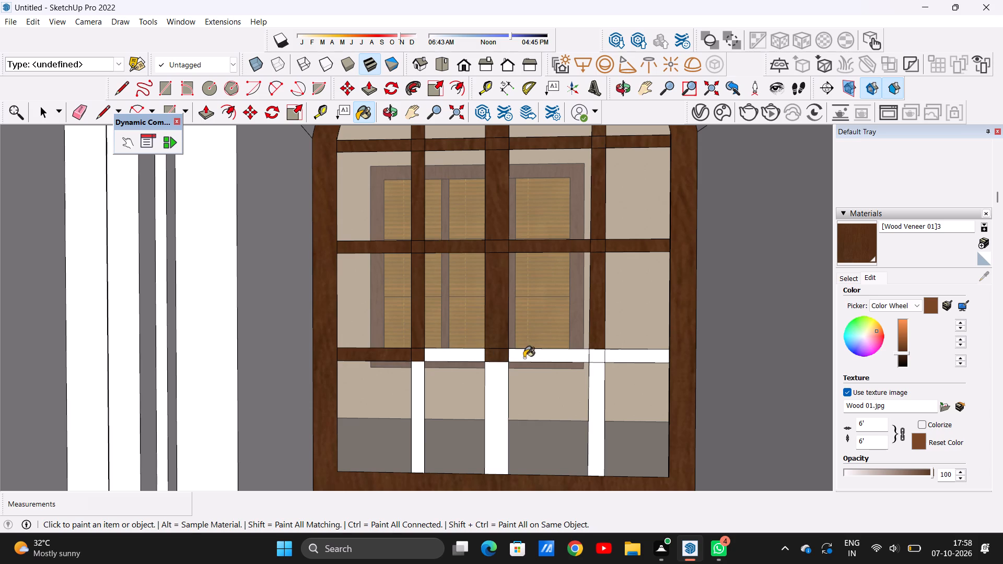
pyautogui.click(524, 358)
pyautogui.click(594, 359)
pyautogui.click(624, 357)
# Paint the three vertical bar segments below the third horizontal bar with Wood Veneer 01.
pyautogui.click(598, 378)
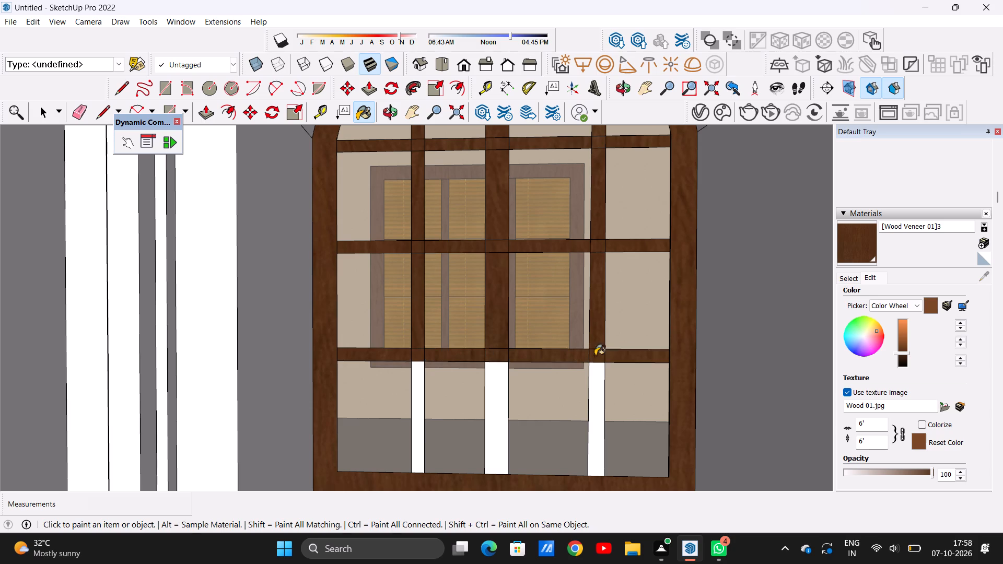
pyautogui.scroll(-11, 595, 324)
pyautogui.scroll(9, 566, 351)
pyautogui.click(543, 361)
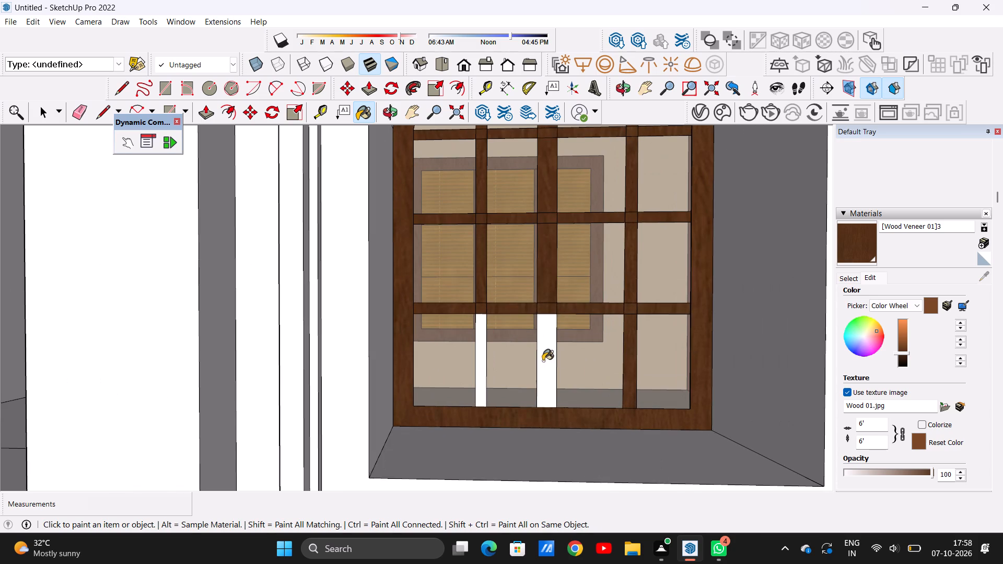
pyautogui.click(475, 362)
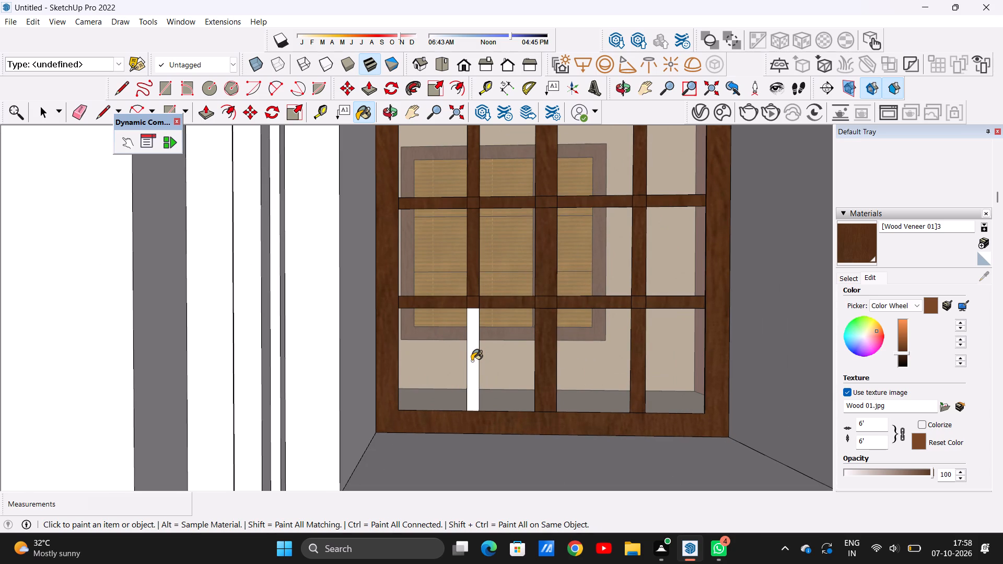
pyautogui.press('space')
pyautogui.write('V')
# Paint the back wall inside the ground-floor arched opening with Wood Cherry Original from the Wood materials.
pyautogui.scroll(-18, 613, 381)
pyautogui.moveTo(634, 286); pyautogui.dragTo(579, 257, button='middle')
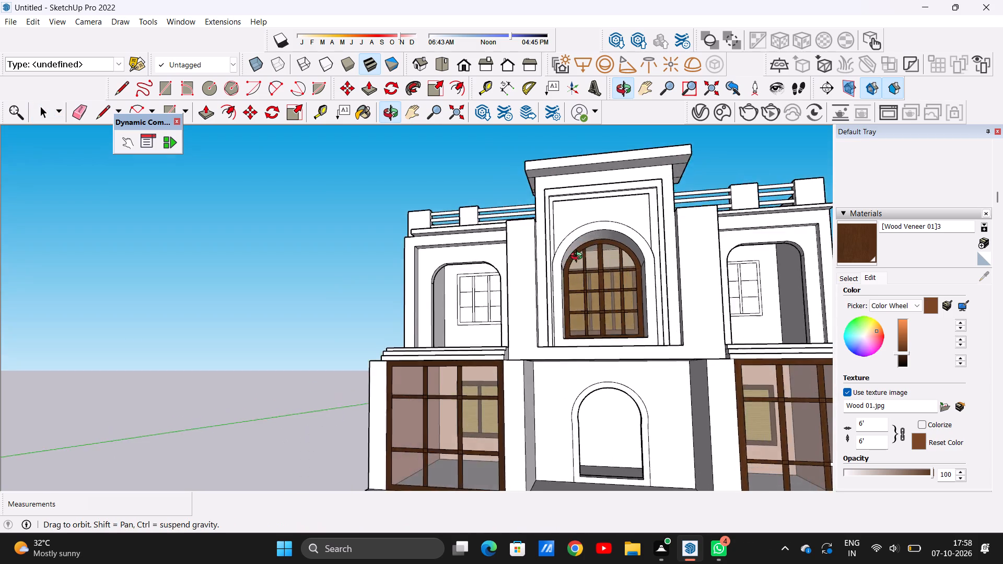
pyautogui.moveTo(579, 257); pyautogui.dragTo(597, 290, button='middle')
pyautogui.scroll(-10, 597, 290)
pyautogui.scroll(6, 609, 265)
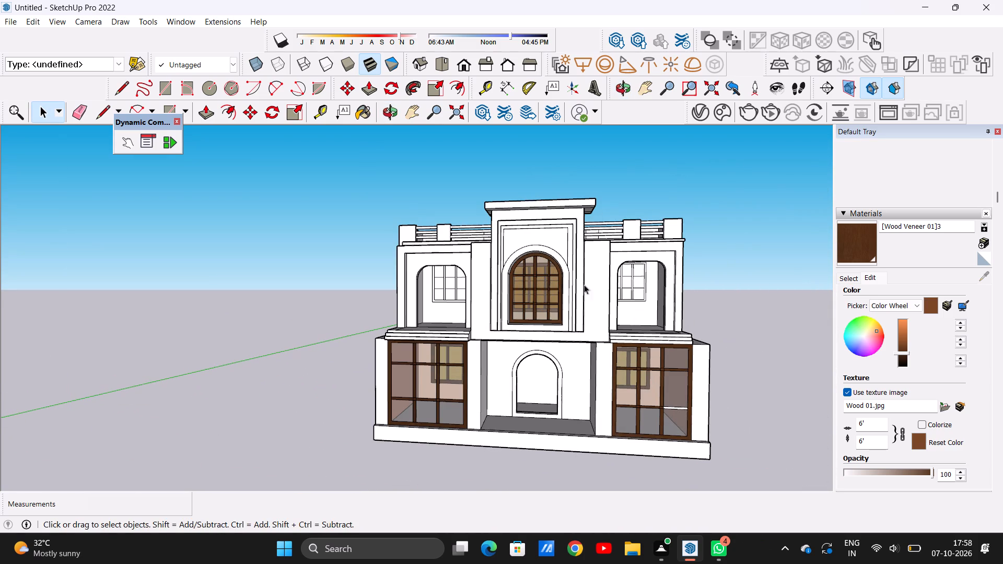
pyautogui.moveTo(542, 274); pyautogui.dragTo(552, 276, button='middle')
pyautogui.scroll(1, 552, 276)
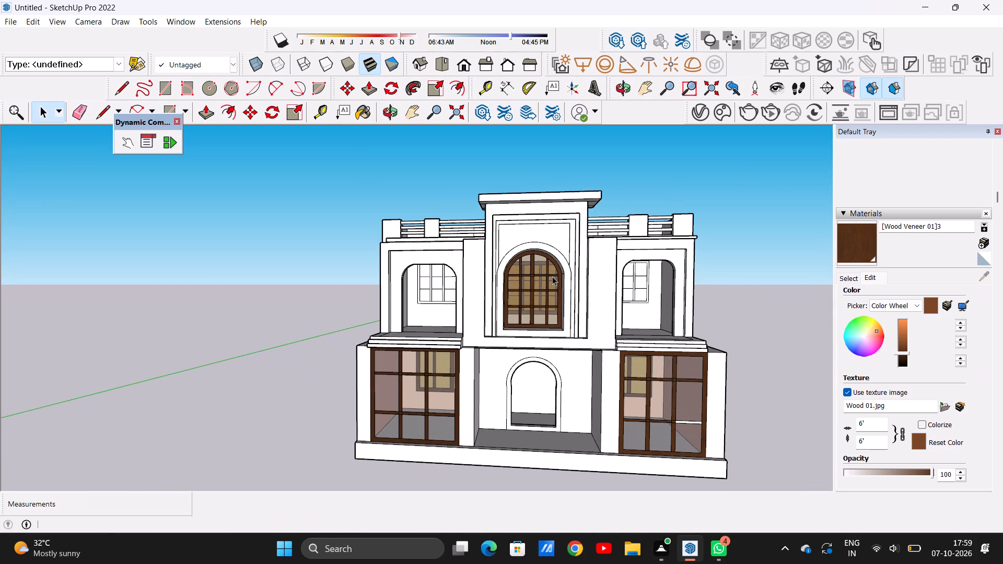
pyautogui.press('space')
pyautogui.scroll(6, 556, 406)
pyautogui.middleClick(529, 382)
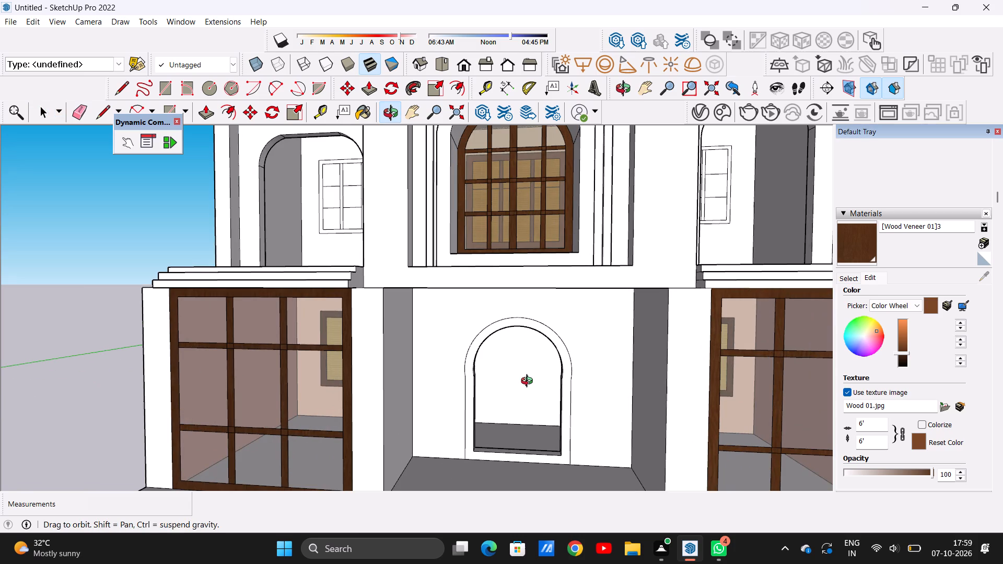
pyautogui.scroll(1, 481, 415)
pyautogui.middleClick(505, 397)
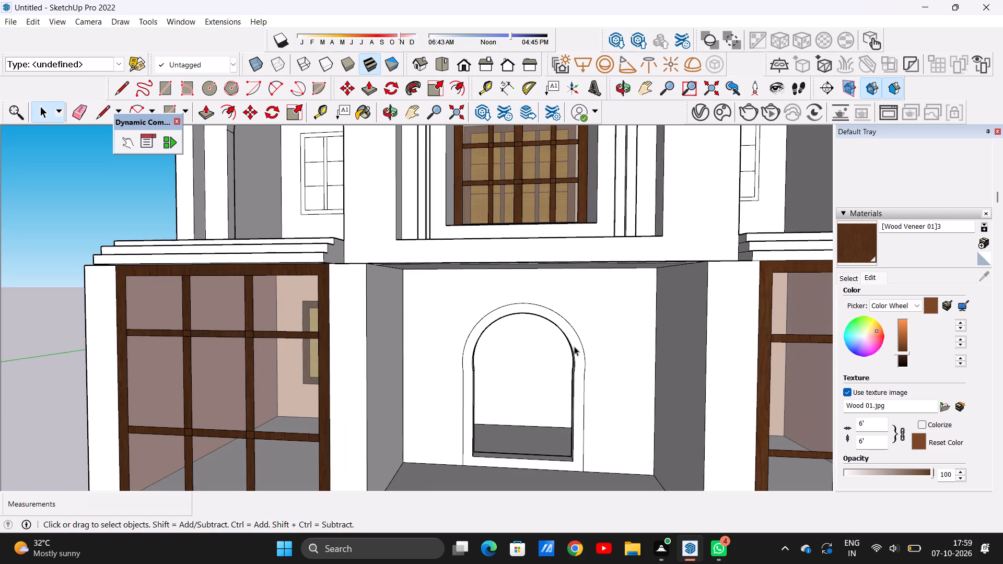
pyautogui.click(850, 273)
pyautogui.click(917, 323)
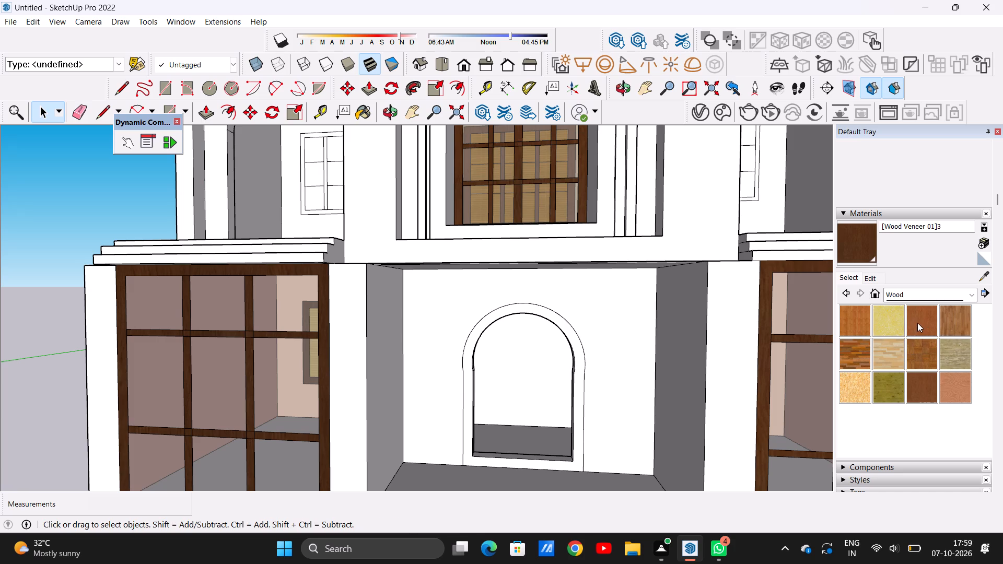
pyautogui.scroll(11, 505, 374)
pyautogui.click(551, 349)
pyautogui.scroll(-7, 561, 340)
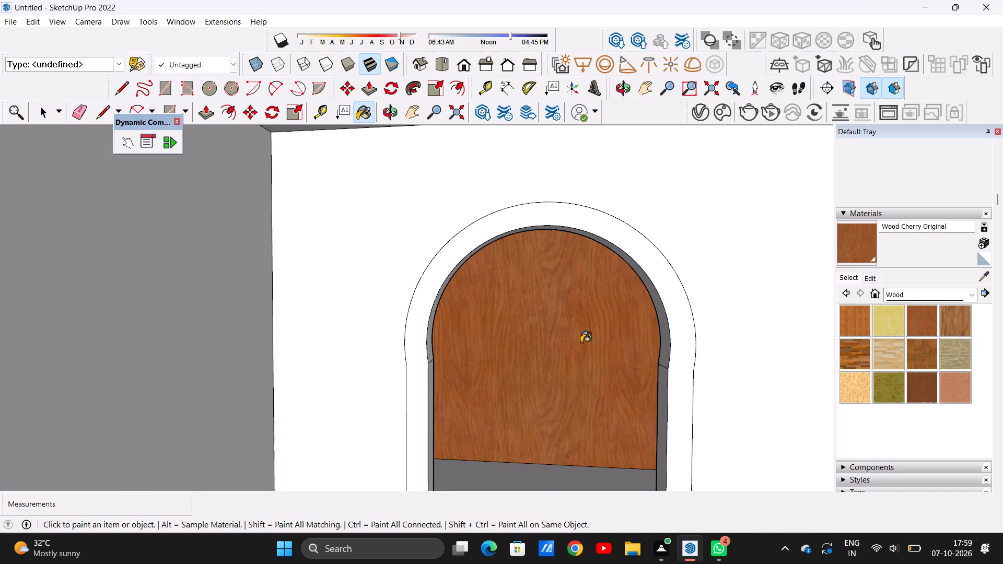
# Paint the two side walls behind the ground-floor arched opening with Wood Cherry Original.
pyautogui.moveTo(569, 344); pyautogui.dragTo(561, 344, button='middle')
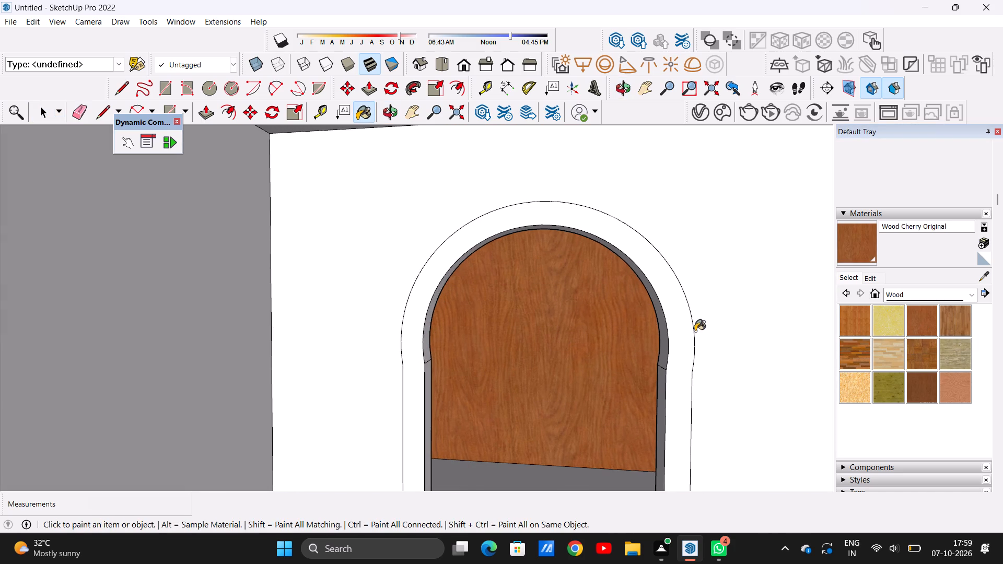
pyautogui.scroll(1, 557, 294)
pyautogui.scroll(-5, 557, 294)
pyautogui.moveTo(559, 295); pyautogui.dragTo(440, 322, button='middle')
pyautogui.scroll(3, 522, 328)
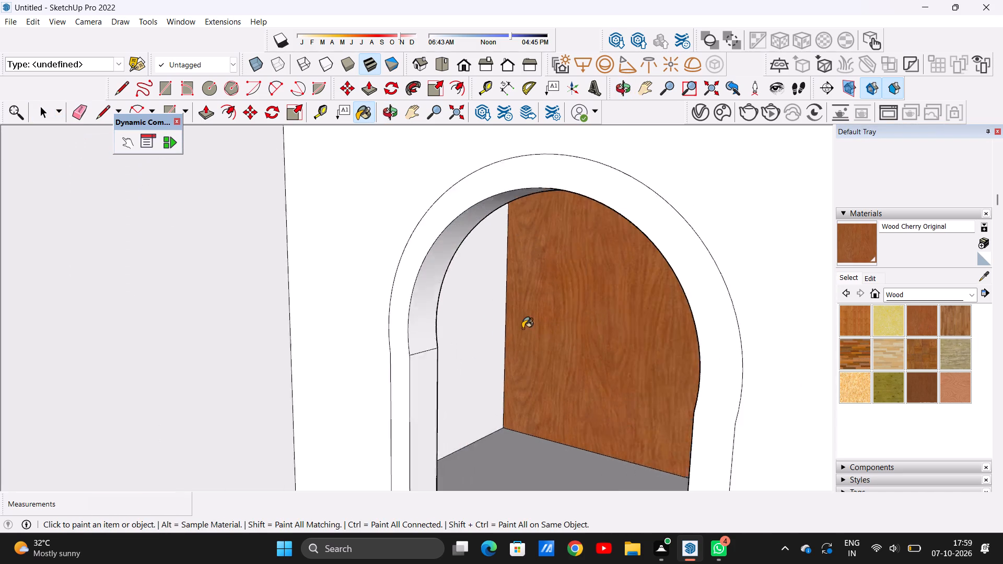
pyautogui.scroll(4, 522, 328)
pyautogui.click(452, 332)
pyautogui.moveTo(512, 320); pyautogui.dragTo(759, 303, button='middle')
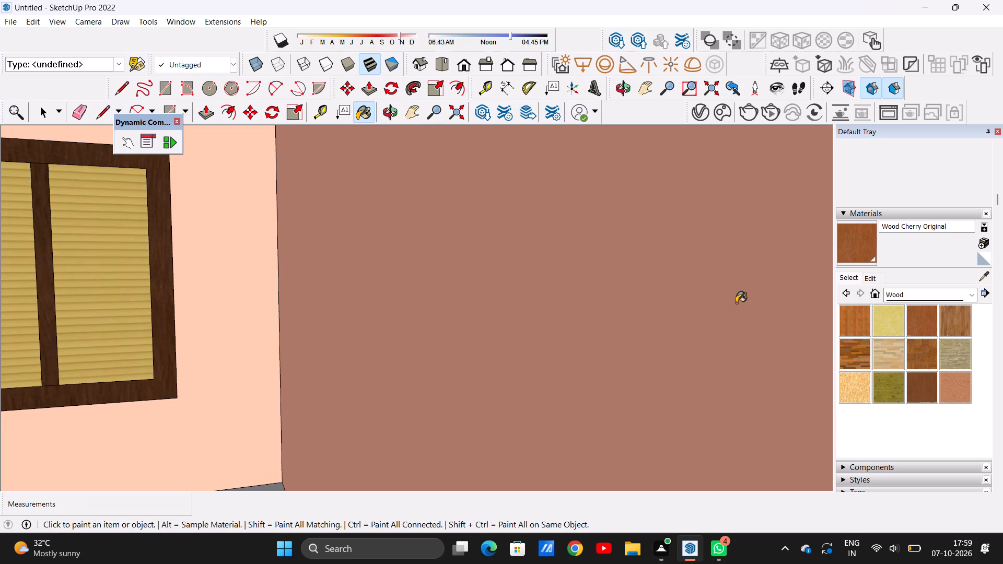
pyautogui.scroll(-20, 602, 311)
pyautogui.scroll(-20, 602, 311)
pyautogui.scroll(-15, 602, 311)
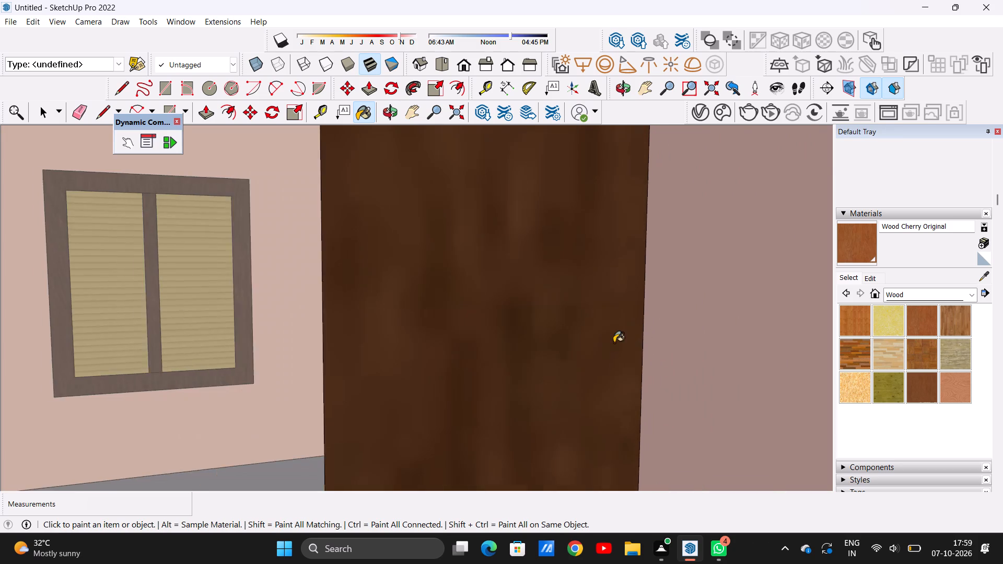
pyautogui.scroll(-20, 614, 343)
pyautogui.scroll(-20, 614, 343)
pyautogui.scroll(-10, 614, 343)
pyautogui.scroll(3, 666, 328)
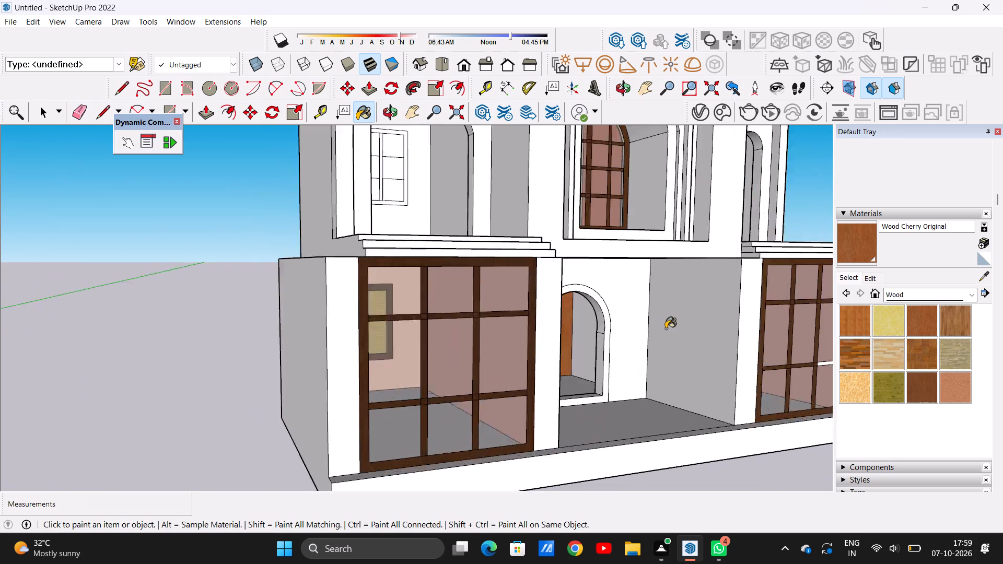
pyautogui.scroll(9, 666, 328)
pyautogui.click(596, 326)
# Paint the floor and ceiling behind the ground-floor arched opening with Wood Cherry Original.
pyautogui.click(550, 432)
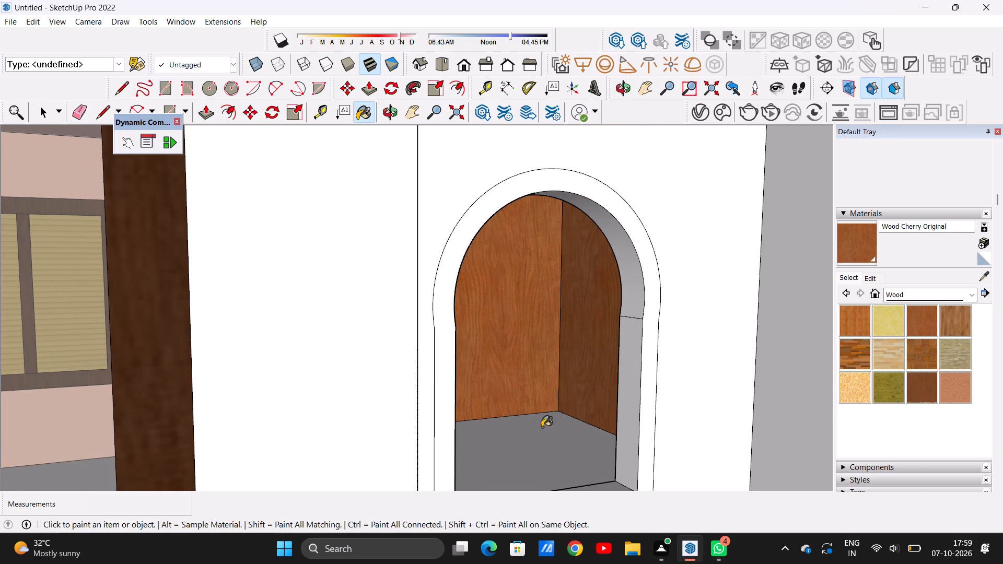
pyautogui.moveTo(564, 428); pyautogui.dragTo(532, 318, button='middle')
pyautogui.click(519, 217)
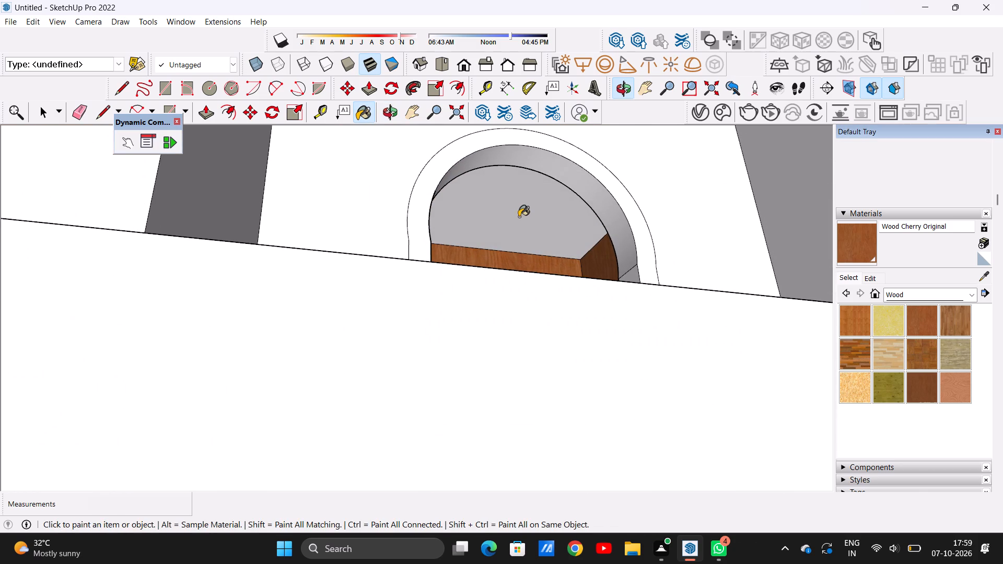
pyautogui.moveTo(540, 265); pyautogui.dragTo(512, 376, button='middle')
pyautogui.scroll(-9, 511, 378)
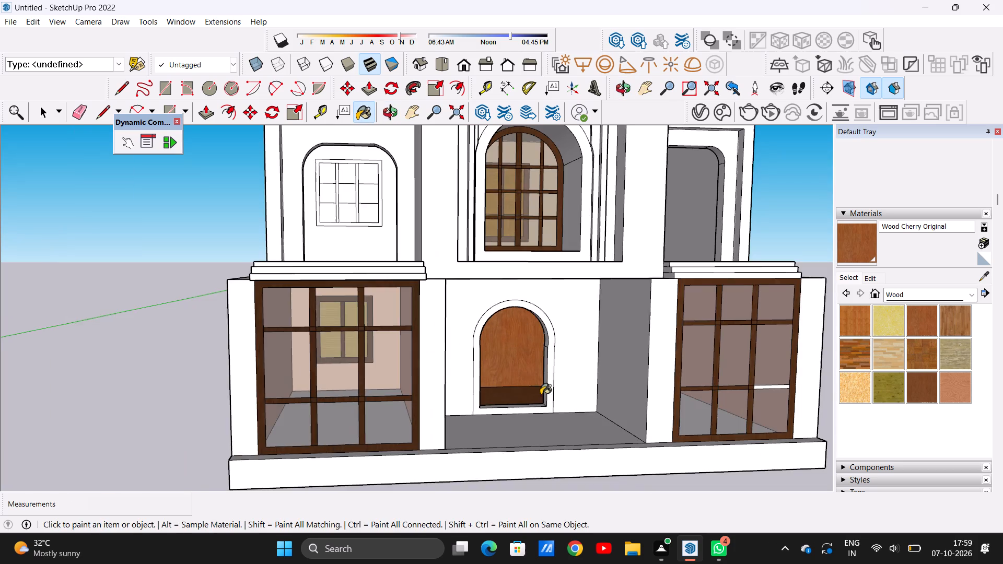
pyautogui.moveTo(541, 402); pyautogui.dragTo(510, 383, button='middle')
pyautogui.press('space')
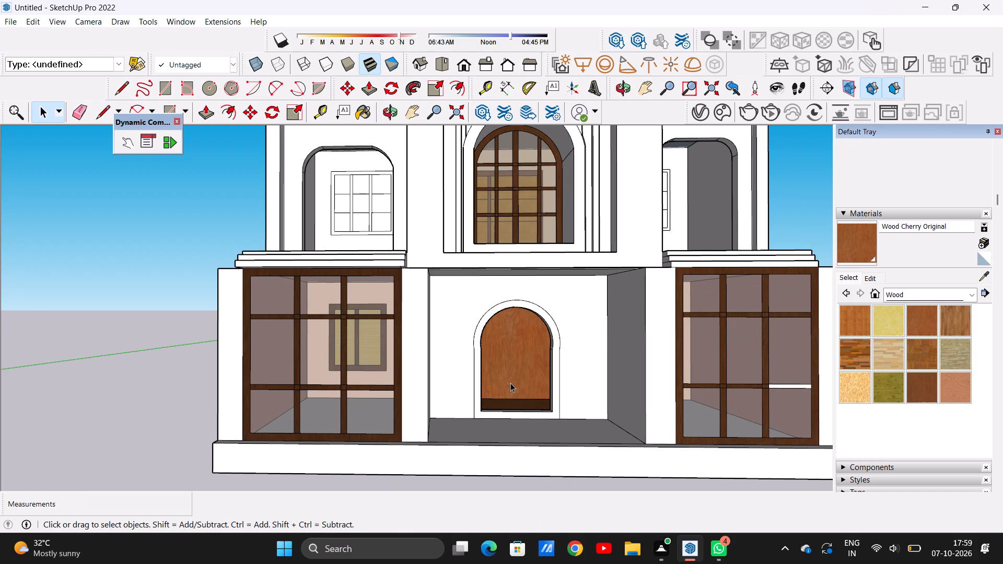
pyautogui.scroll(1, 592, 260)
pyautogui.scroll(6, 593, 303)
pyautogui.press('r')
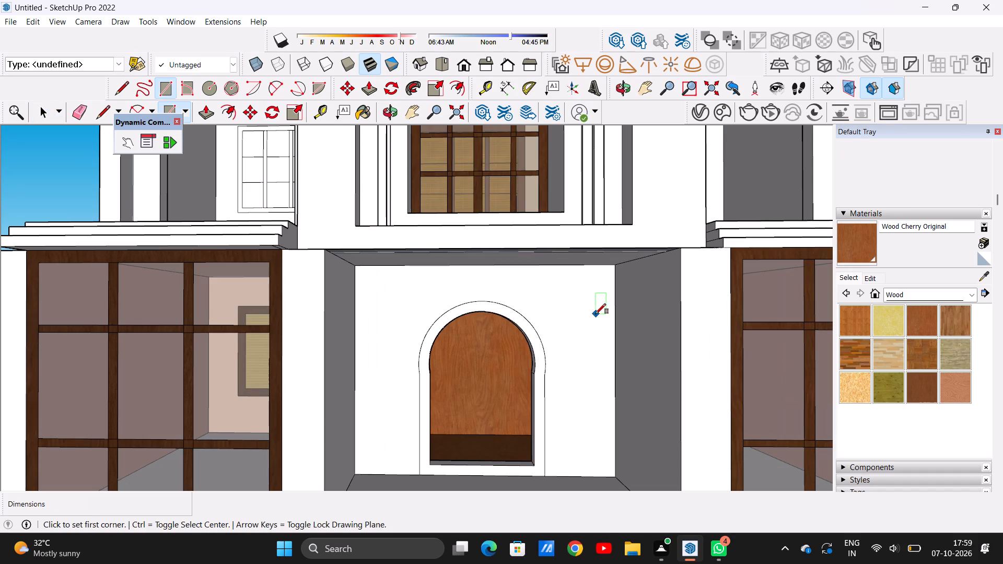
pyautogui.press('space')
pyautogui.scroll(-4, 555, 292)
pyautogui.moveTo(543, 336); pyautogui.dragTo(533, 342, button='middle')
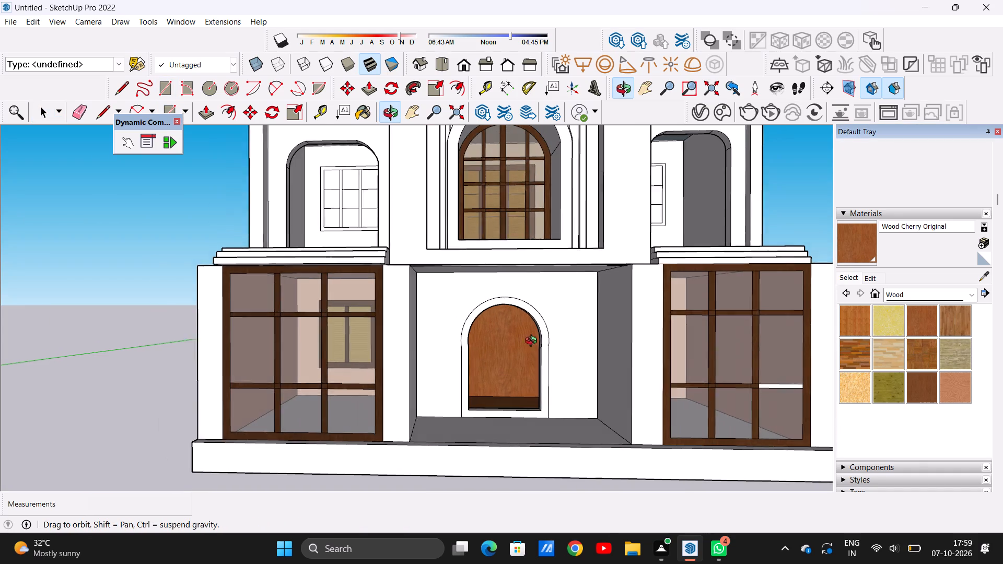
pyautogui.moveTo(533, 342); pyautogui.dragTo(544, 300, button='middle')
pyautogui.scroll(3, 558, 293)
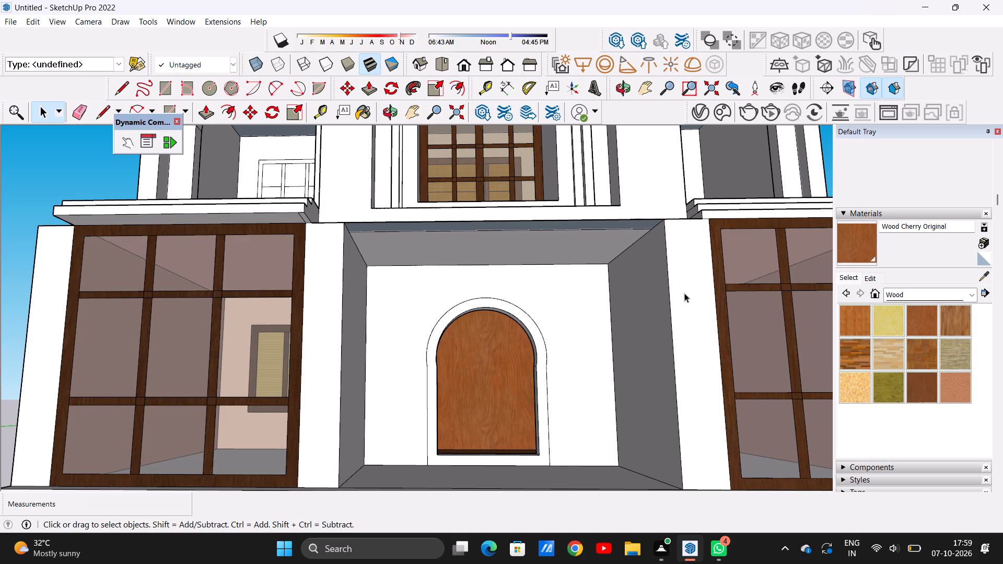
# Paint the wall around the arch, both side walls, ceiling and floor of the central ground-floor recess with Wood Cherry Original.
pyautogui.click(918, 320)
pyautogui.scroll(3, 580, 367)
pyautogui.click(582, 365)
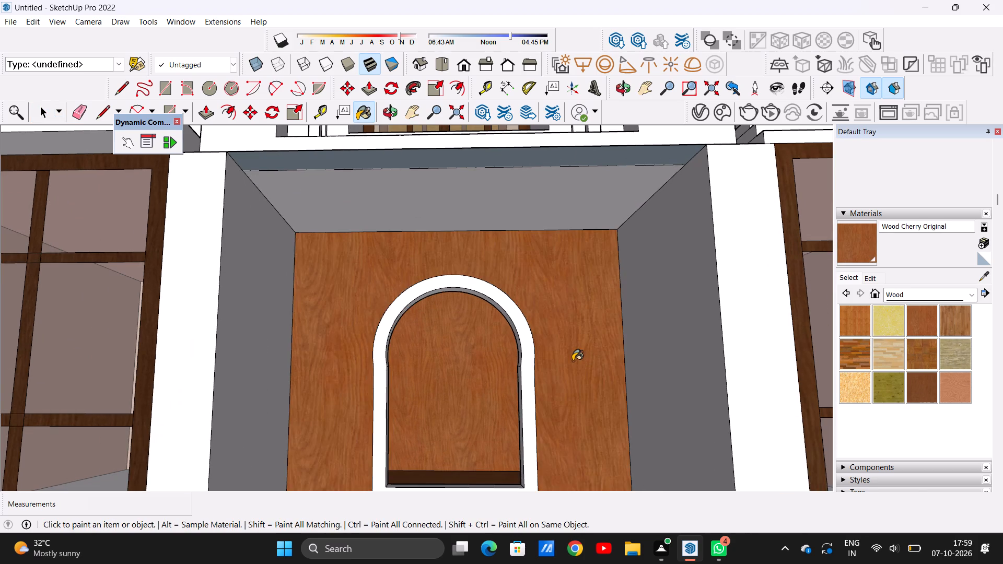
pyautogui.scroll(-4, 568, 356)
pyautogui.click(642, 356)
pyautogui.click(359, 370)
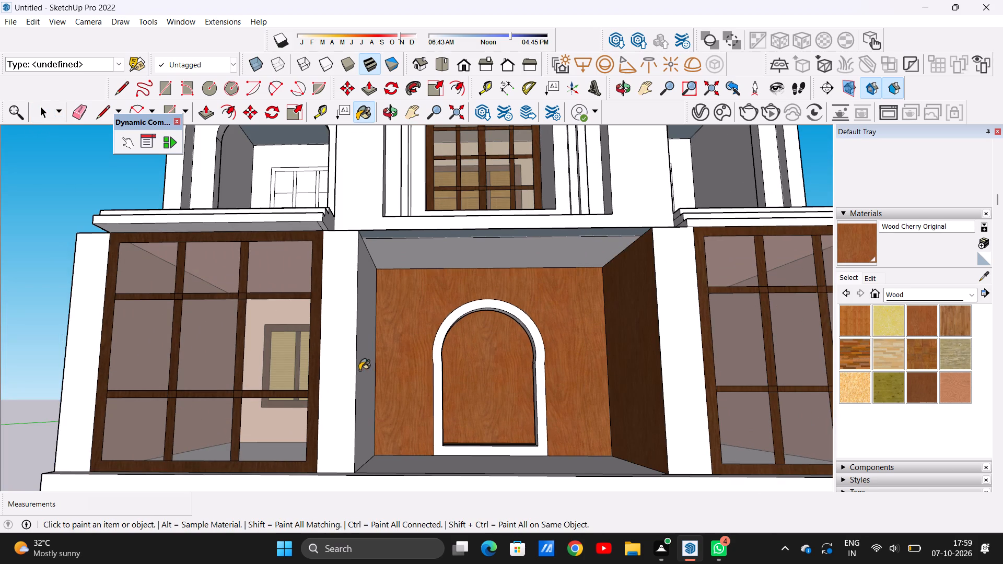
pyautogui.click(406, 257)
pyautogui.moveTo(584, 391); pyautogui.dragTo(584, 392, button='middle')
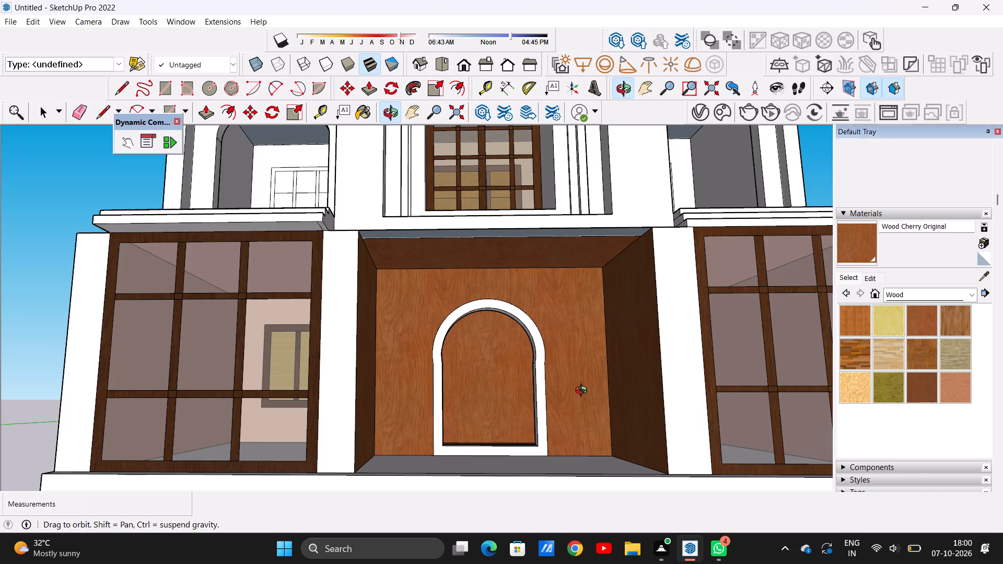
pyautogui.moveTo(584, 392); pyautogui.dragTo(576, 437, button='middle')
pyautogui.scroll(-4, 552, 331)
pyautogui.moveTo(568, 405); pyautogui.dragTo(568, 433, button='middle')
pyautogui.click(569, 440)
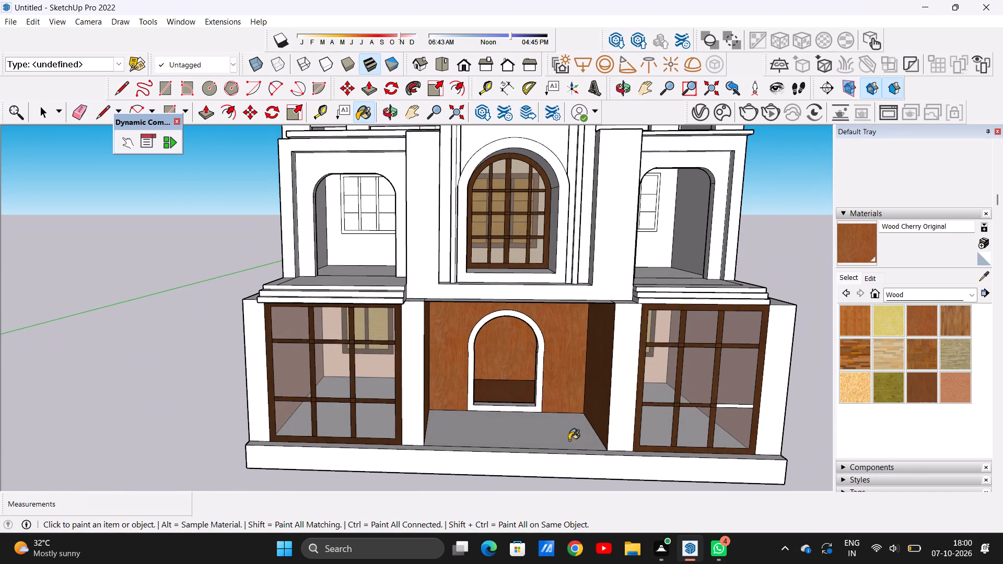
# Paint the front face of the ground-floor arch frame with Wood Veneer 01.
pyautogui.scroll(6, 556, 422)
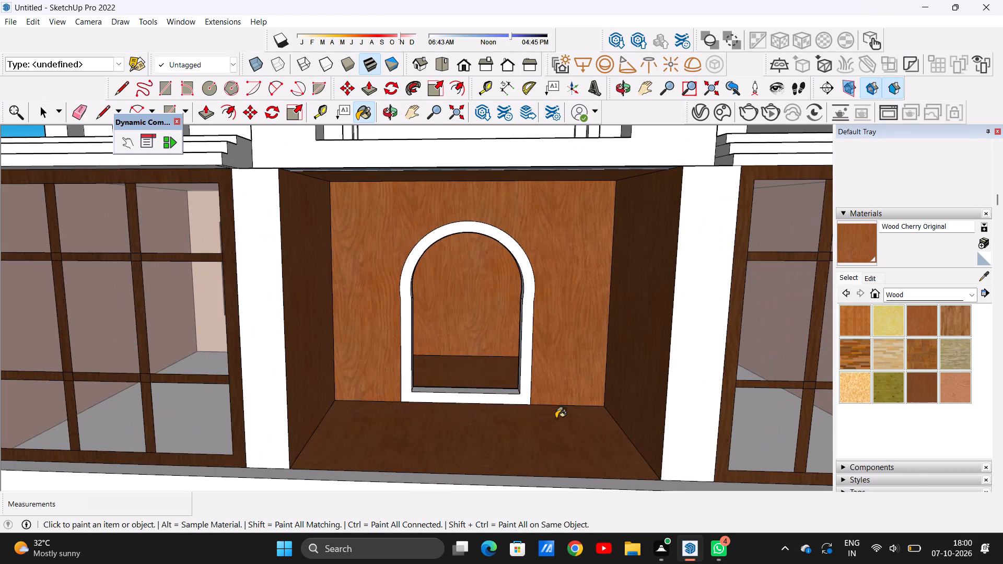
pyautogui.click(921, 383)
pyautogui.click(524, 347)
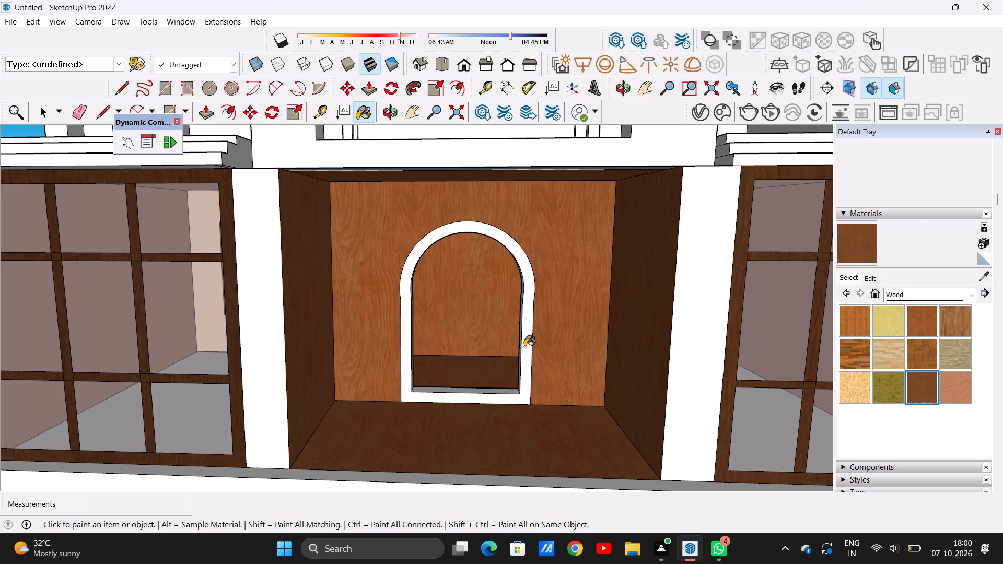
# Paint the front face of the ground-floor arch frame with Formica Laminate Dark from the Synthetic Surfaces materials.
pyautogui.scroll(-4, 525, 347)
pyautogui.scroll(6, 522, 352)
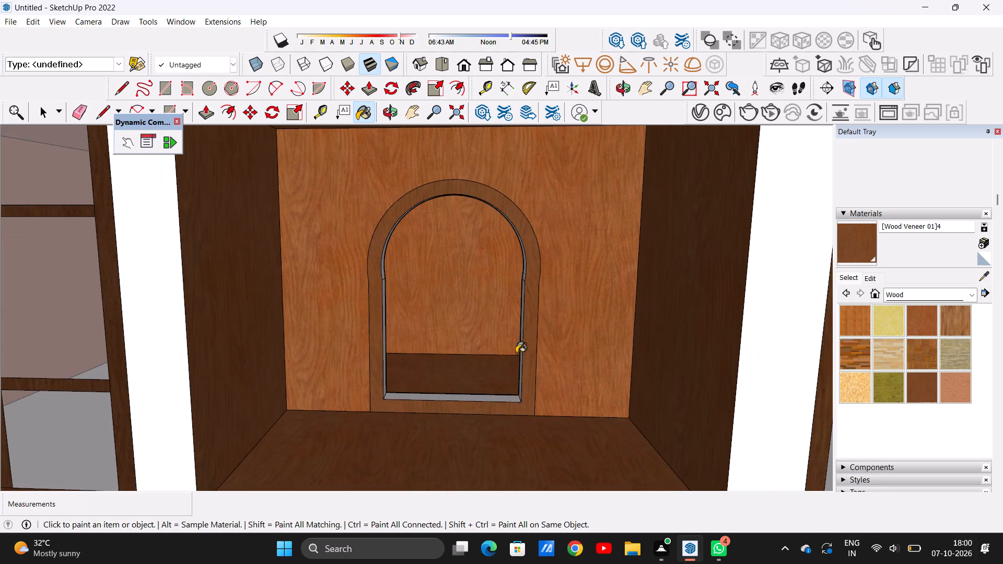
pyautogui.moveTo(516, 353); pyautogui.dragTo(622, 336, button='middle')
pyautogui.middleClick(622, 336)
pyautogui.middleClick(616, 336)
pyautogui.moveTo(602, 337); pyautogui.dragTo(531, 347, button='middle')
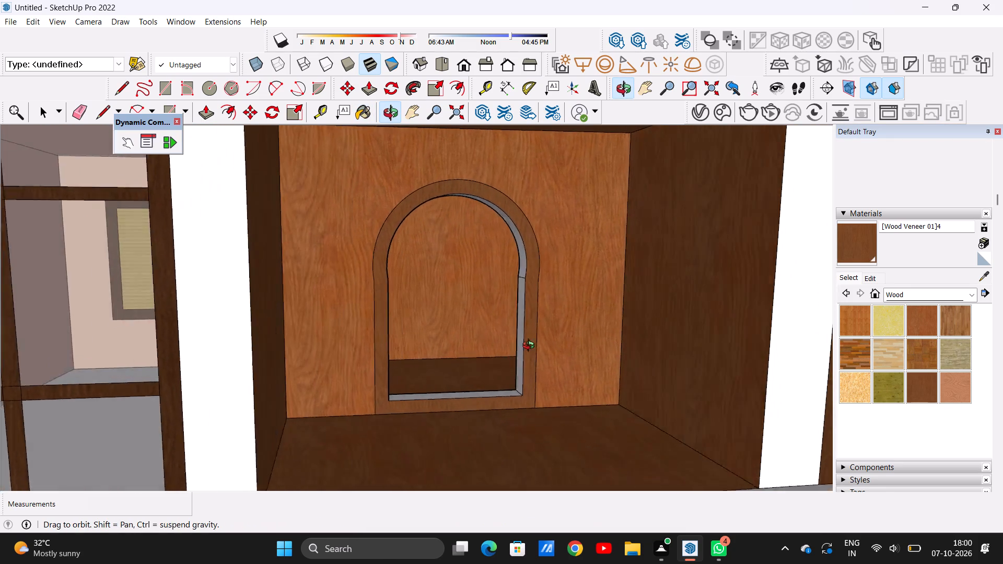
pyautogui.moveTo(531, 347); pyautogui.dragTo(516, 347, button='middle')
pyautogui.middleClick(516, 347)
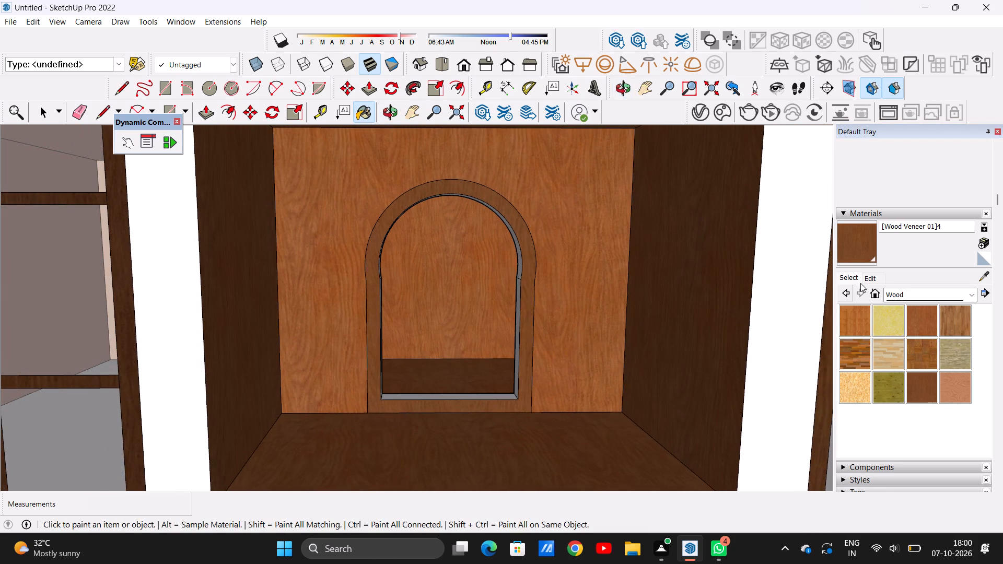
pyautogui.click(966, 294)
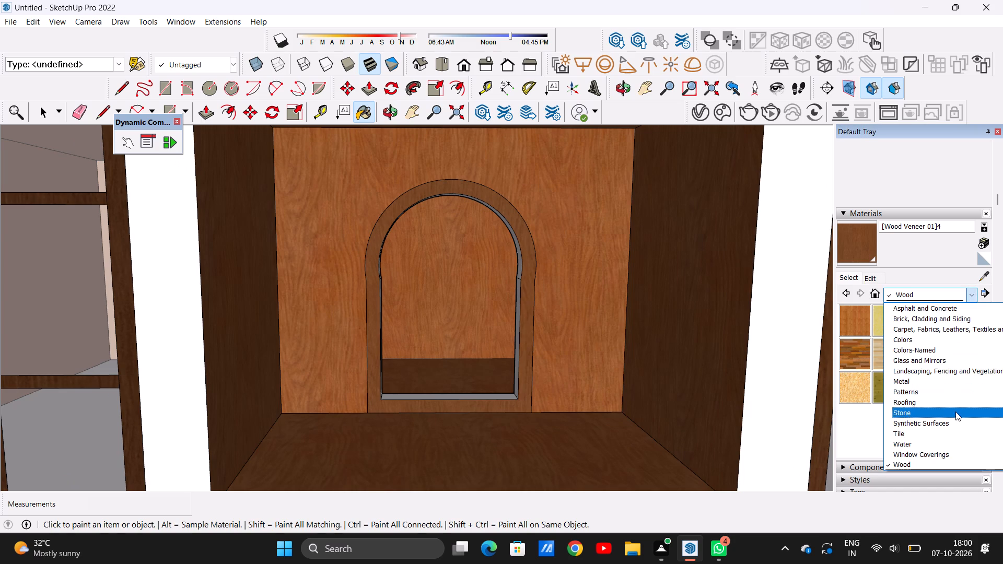
pyautogui.click(955, 423)
pyautogui.click(948, 328)
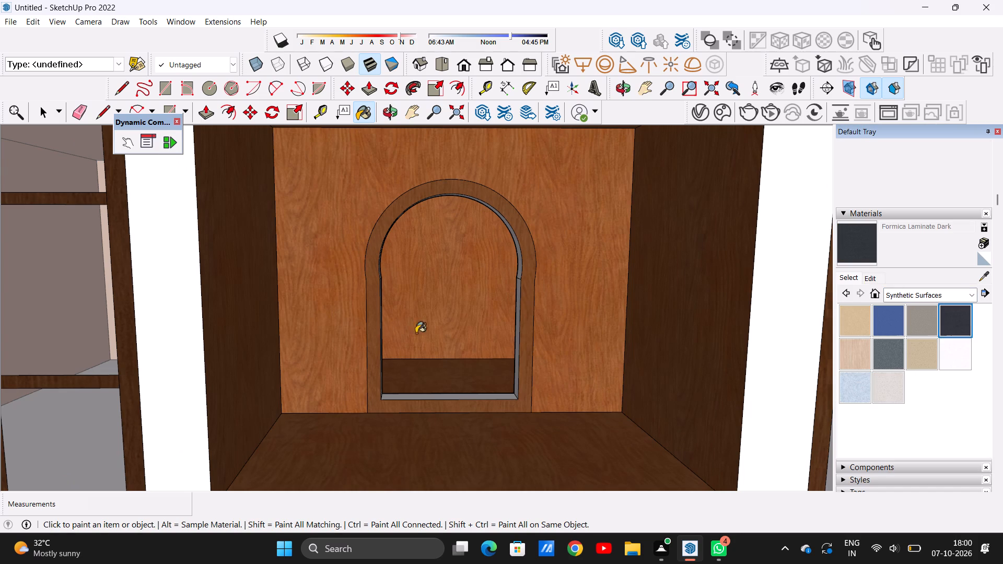
pyautogui.scroll(5, 431, 334)
pyautogui.click(653, 327)
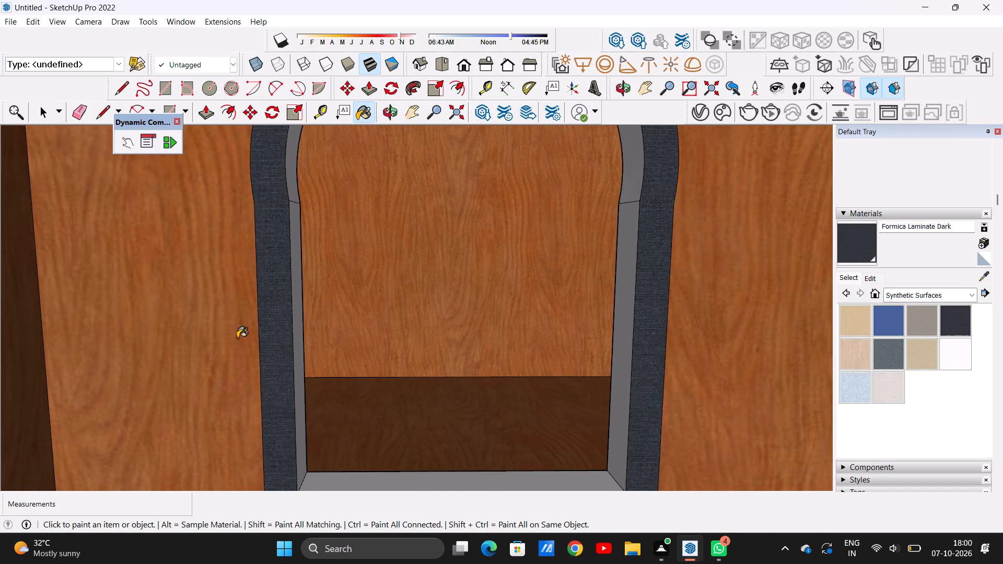
# Paint the arch frame's inner faces, both jambs, the sill and the curved top, with Formica Laminate Dark.
pyautogui.scroll(4, 287, 339)
pyautogui.click(294, 336)
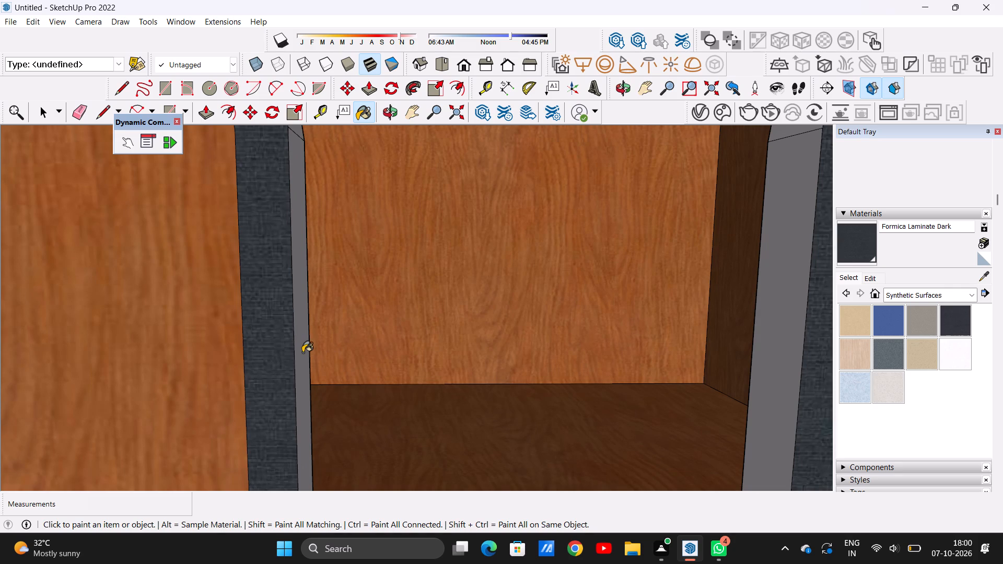
pyautogui.click(300, 354)
pyautogui.click(785, 359)
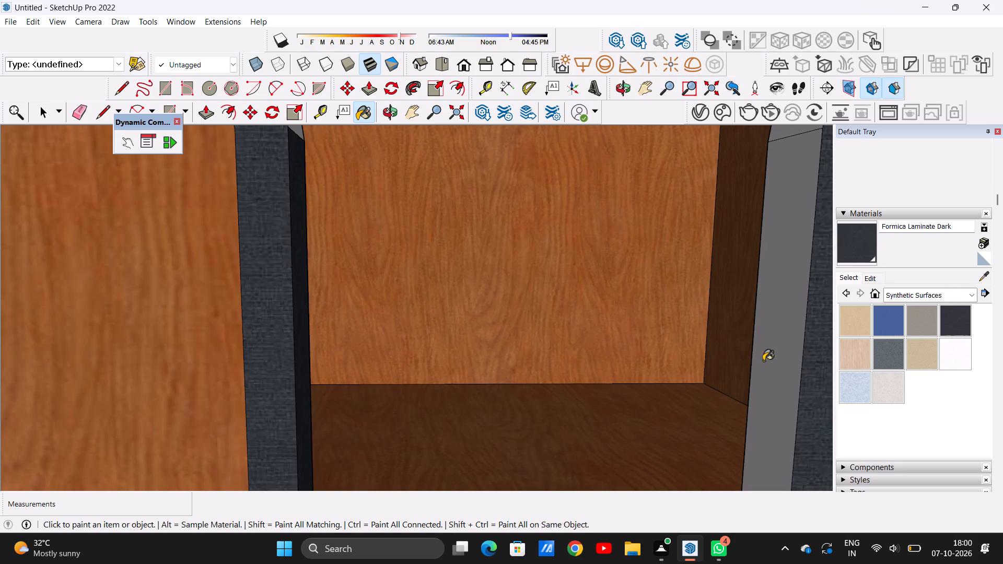
pyautogui.scroll(-10, 591, 361)
pyautogui.scroll(6, 608, 412)
pyautogui.click(604, 392)
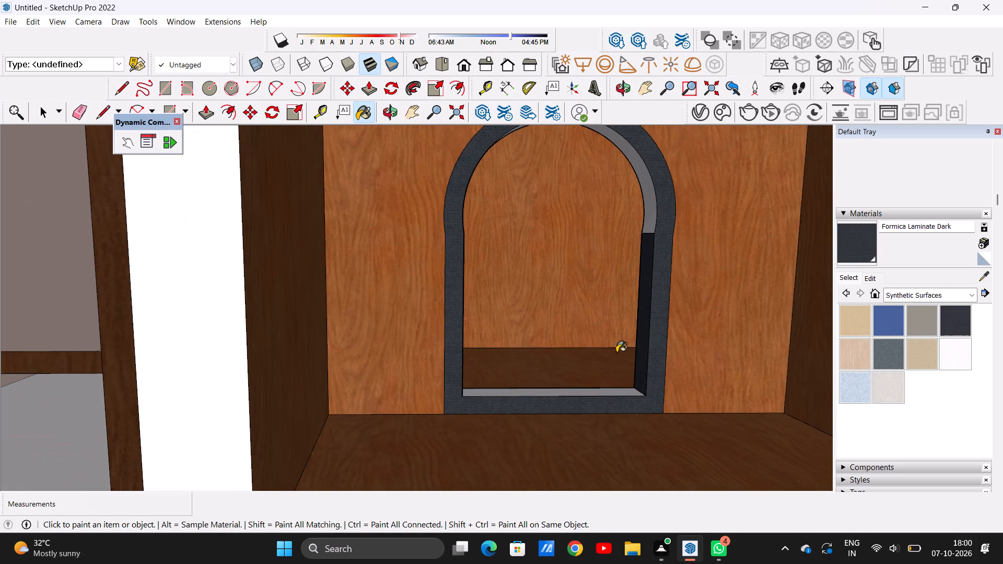
pyautogui.click(648, 210)
pyautogui.scroll(-4, 425, 257)
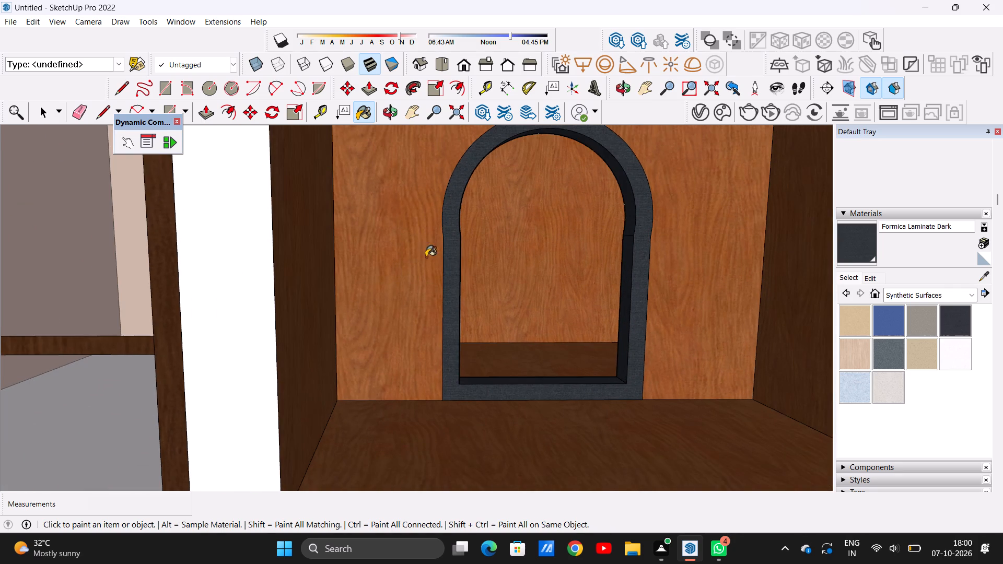
pyautogui.moveTo(462, 258); pyautogui.dragTo(440, 244, button='middle')
pyautogui.scroll(-10, 389, 255)
pyautogui.scroll(2, 423, 244)
pyautogui.press('space')
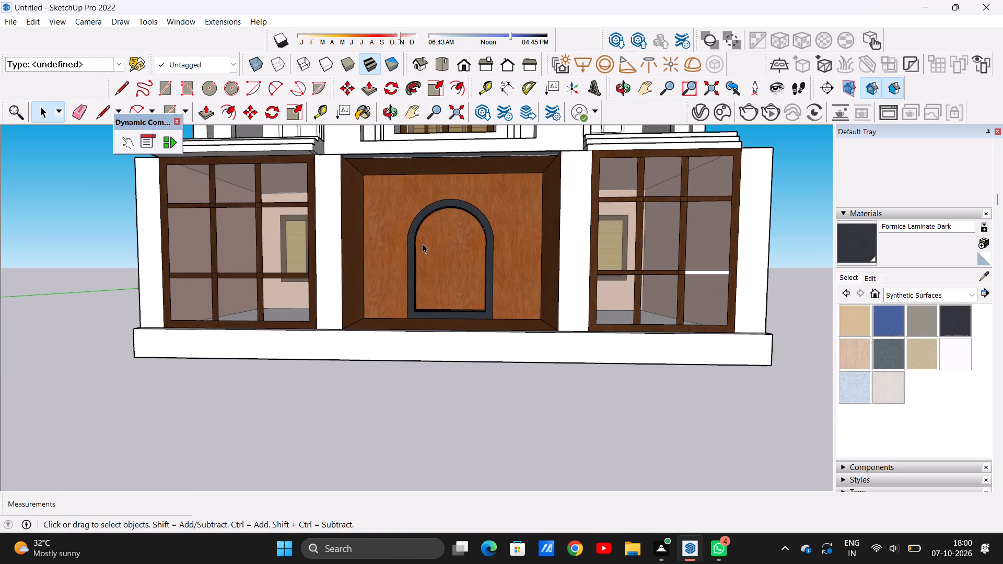
# Draw a rectangle about 12' 4" by 10' across the front opening of the central ground-floor recess, corner to corner.
pyautogui.scroll(-5, 412, 266)
pyautogui.scroll(5, 440, 182)
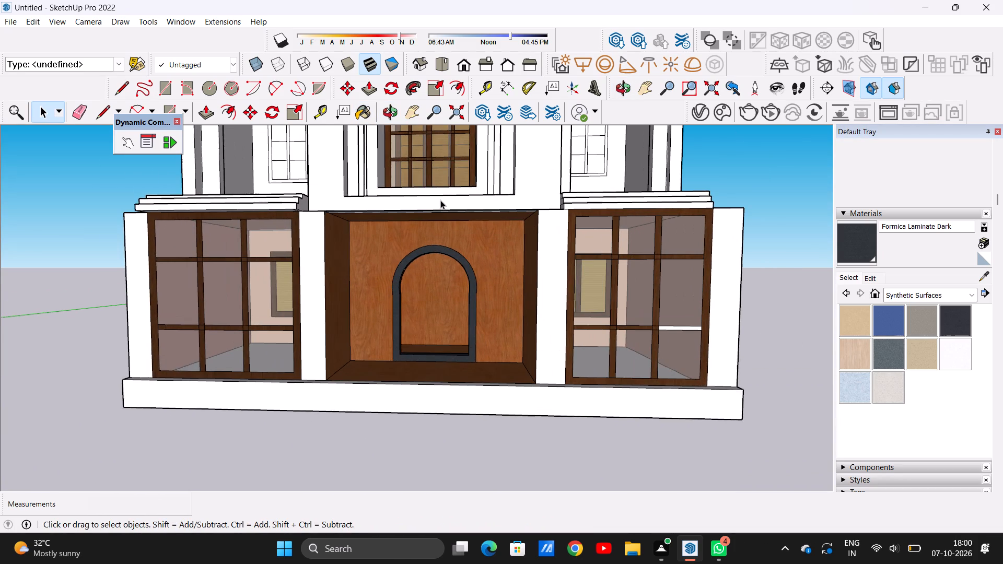
pyautogui.press('r')
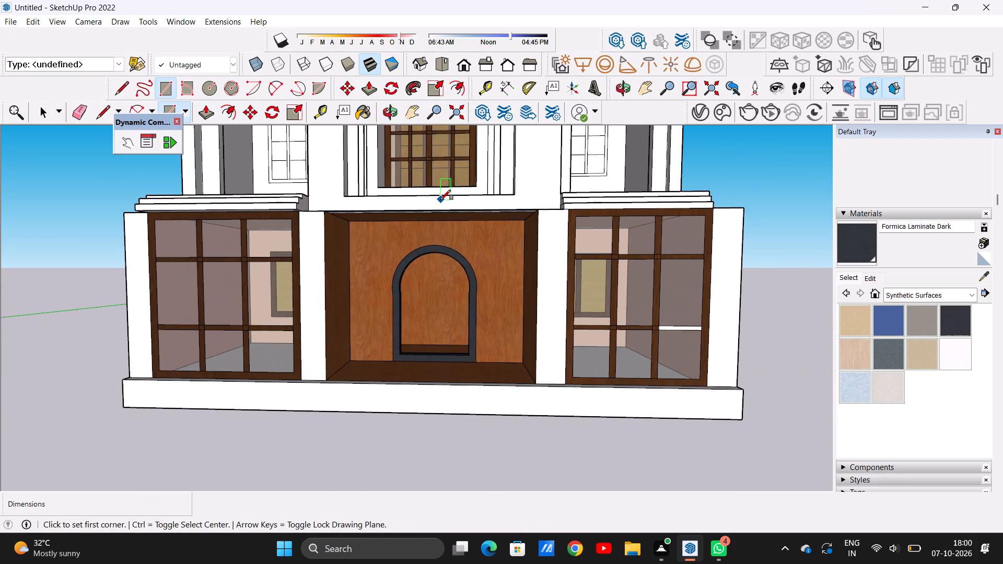
pyautogui.click(321, 211)
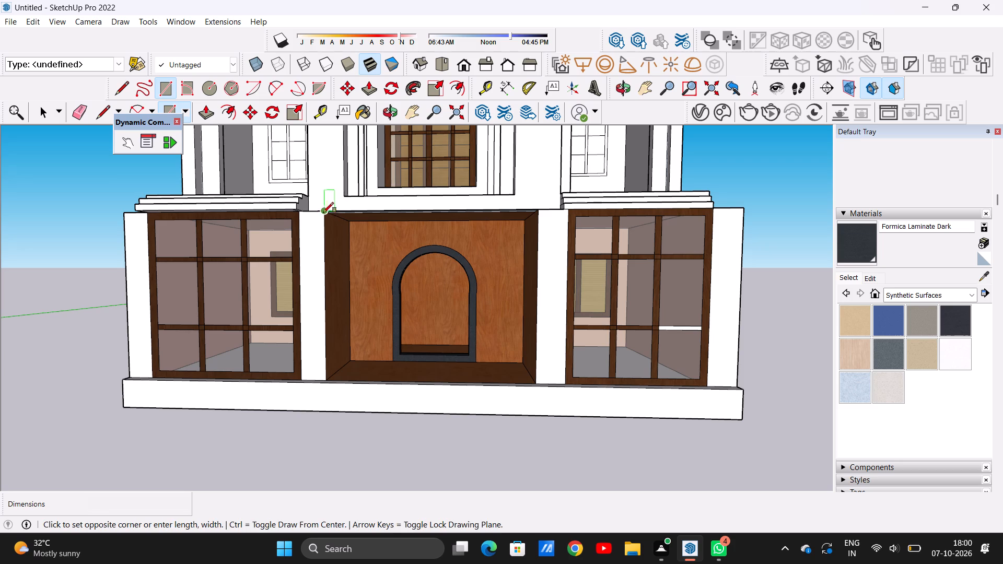
pyautogui.click(538, 211)
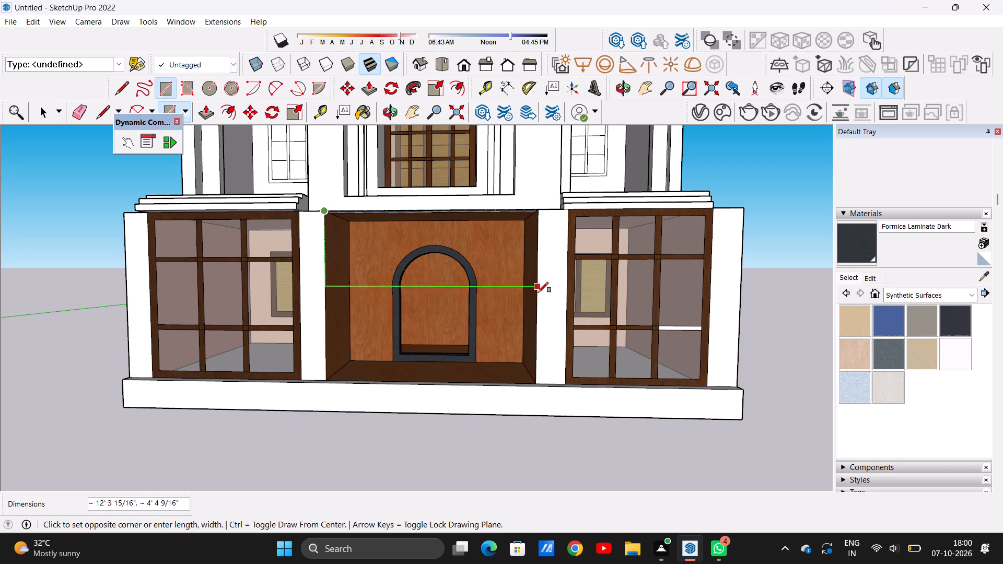
pyautogui.click(535, 381)
pyautogui.press('space')
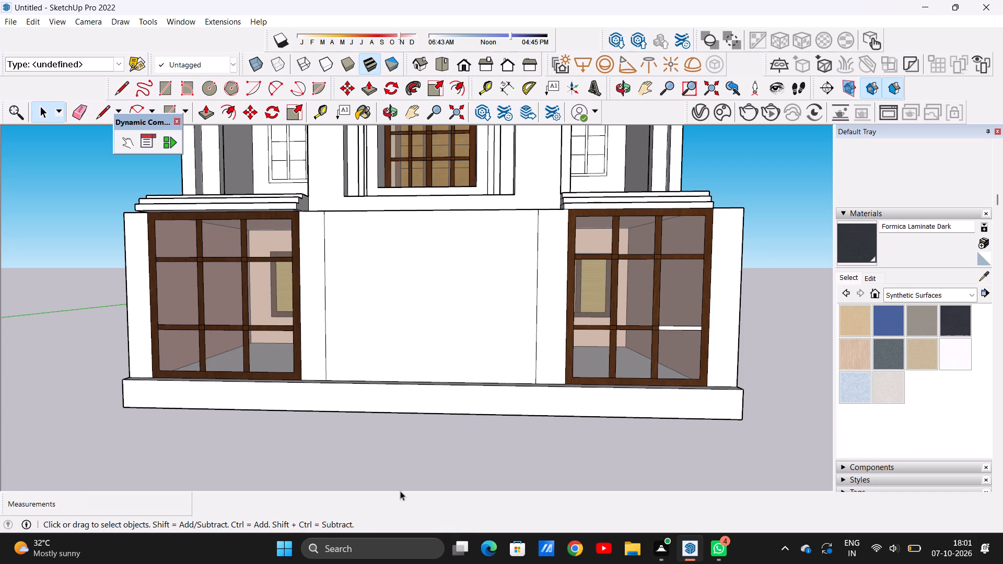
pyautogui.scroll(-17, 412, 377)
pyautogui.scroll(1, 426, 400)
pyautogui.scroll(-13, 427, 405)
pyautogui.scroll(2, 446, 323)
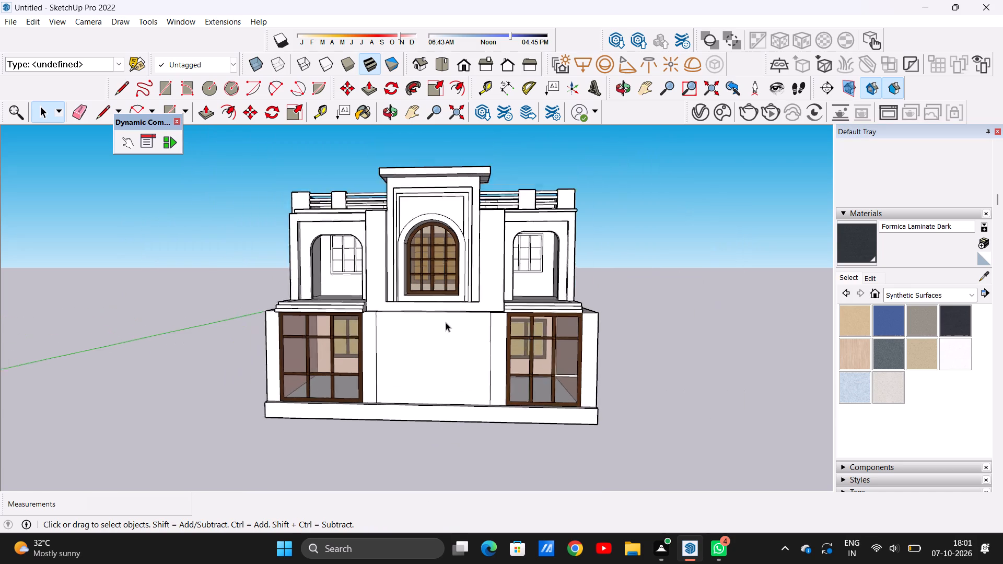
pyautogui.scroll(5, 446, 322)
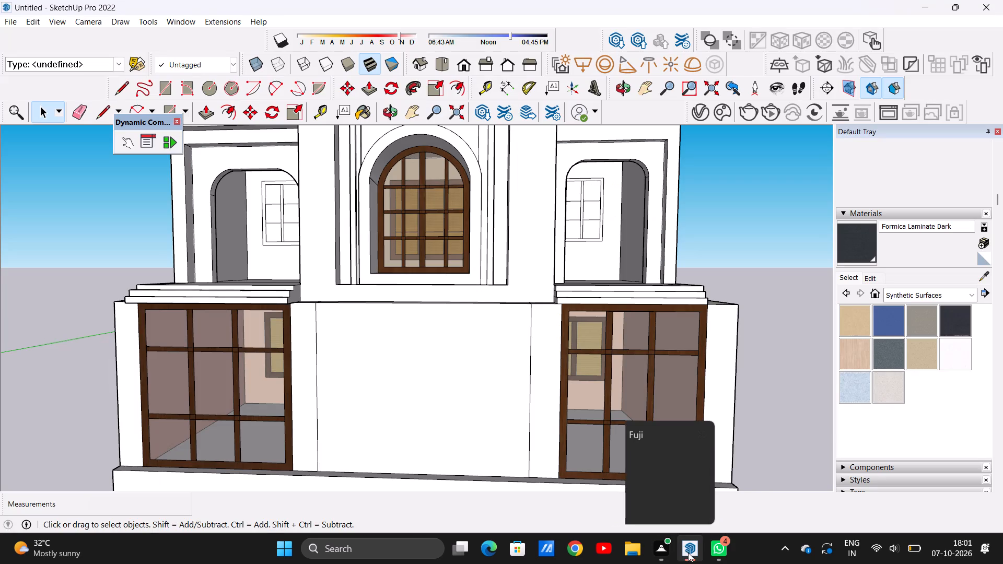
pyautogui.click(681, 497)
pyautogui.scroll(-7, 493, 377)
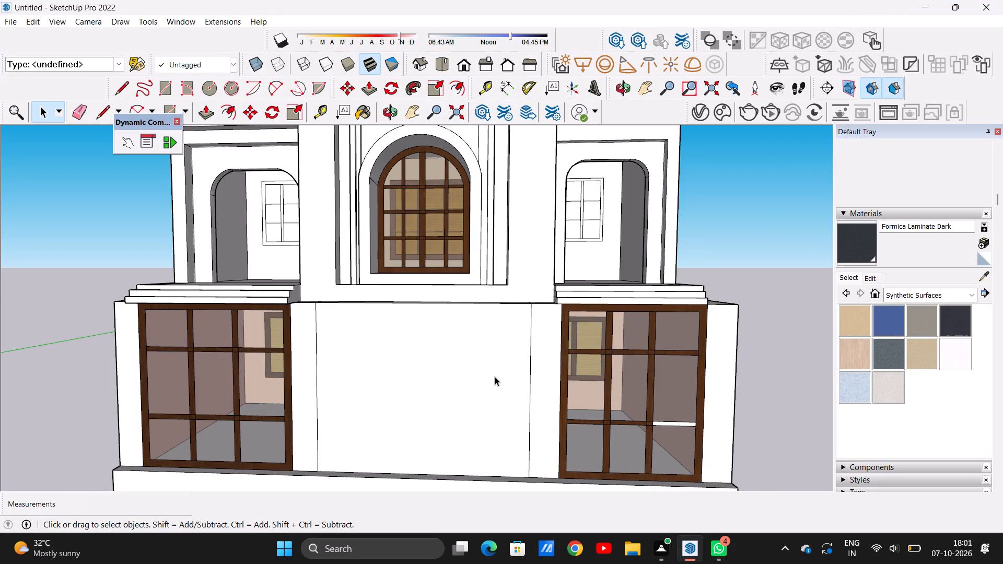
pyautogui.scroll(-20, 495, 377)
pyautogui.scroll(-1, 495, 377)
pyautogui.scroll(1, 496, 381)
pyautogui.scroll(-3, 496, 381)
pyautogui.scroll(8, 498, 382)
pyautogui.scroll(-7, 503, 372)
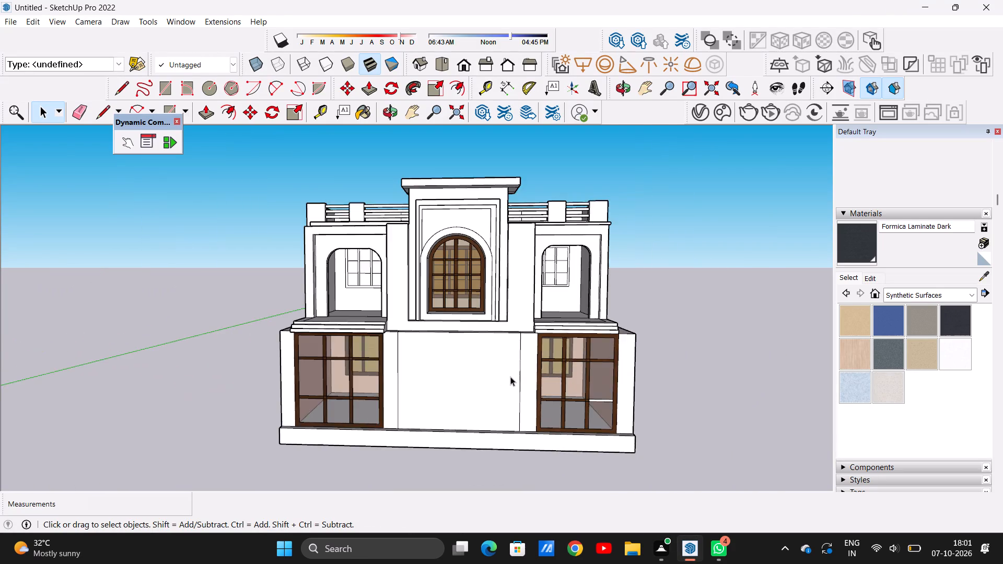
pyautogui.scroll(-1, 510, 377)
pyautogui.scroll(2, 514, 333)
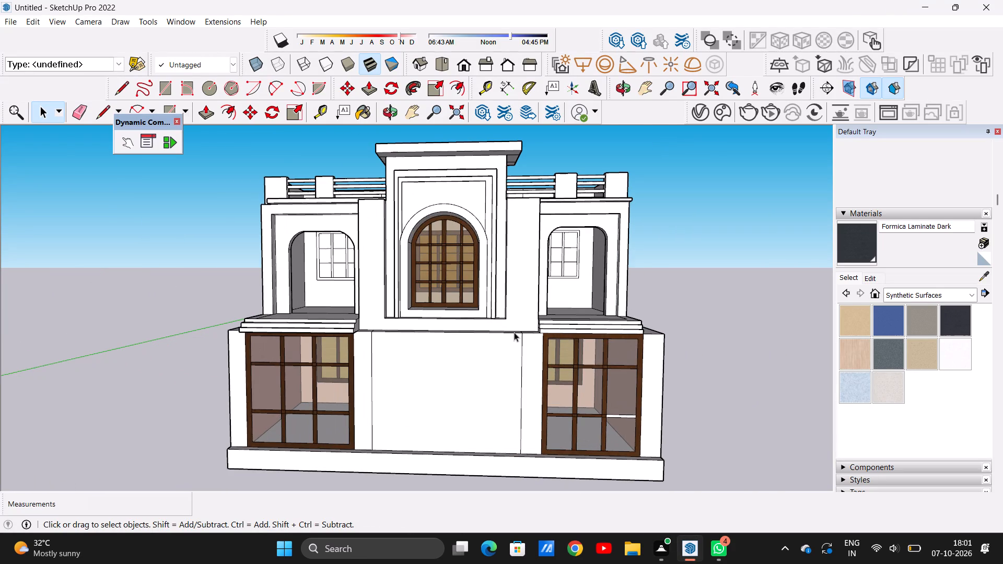